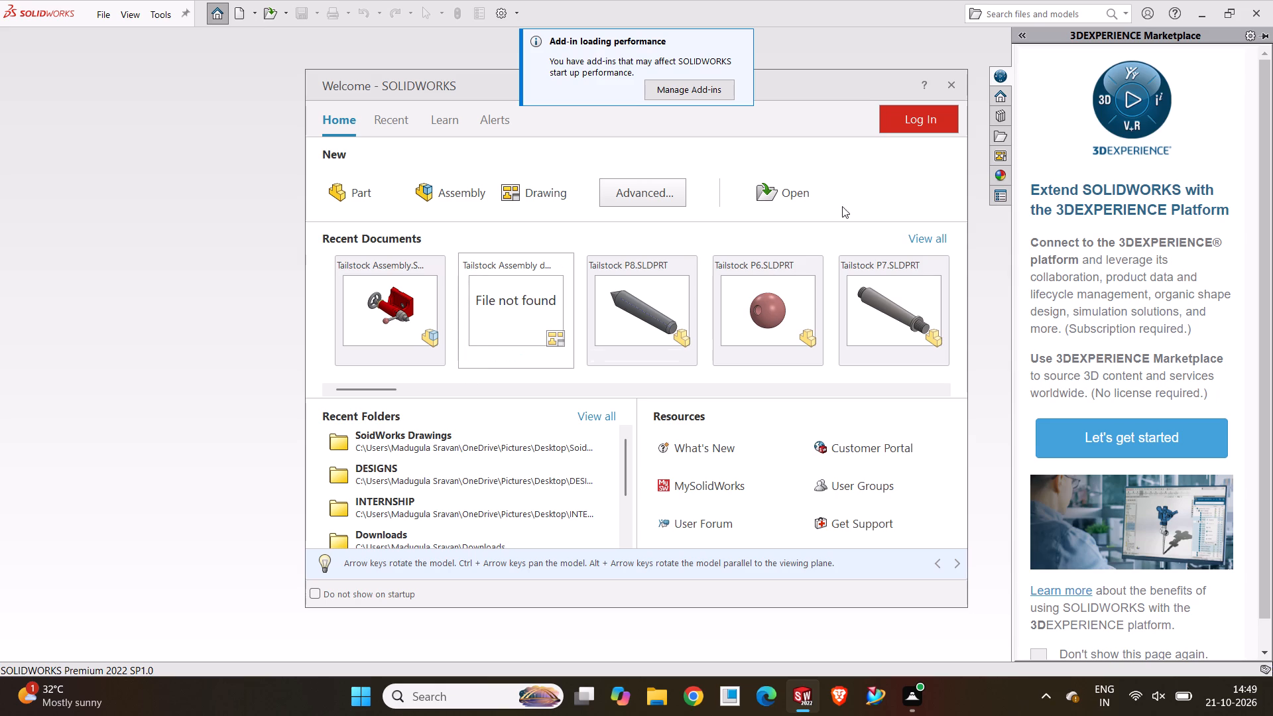
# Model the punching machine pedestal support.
# Dismiss the welcome window and create a new part document.
pyautogui.click(957, 86)
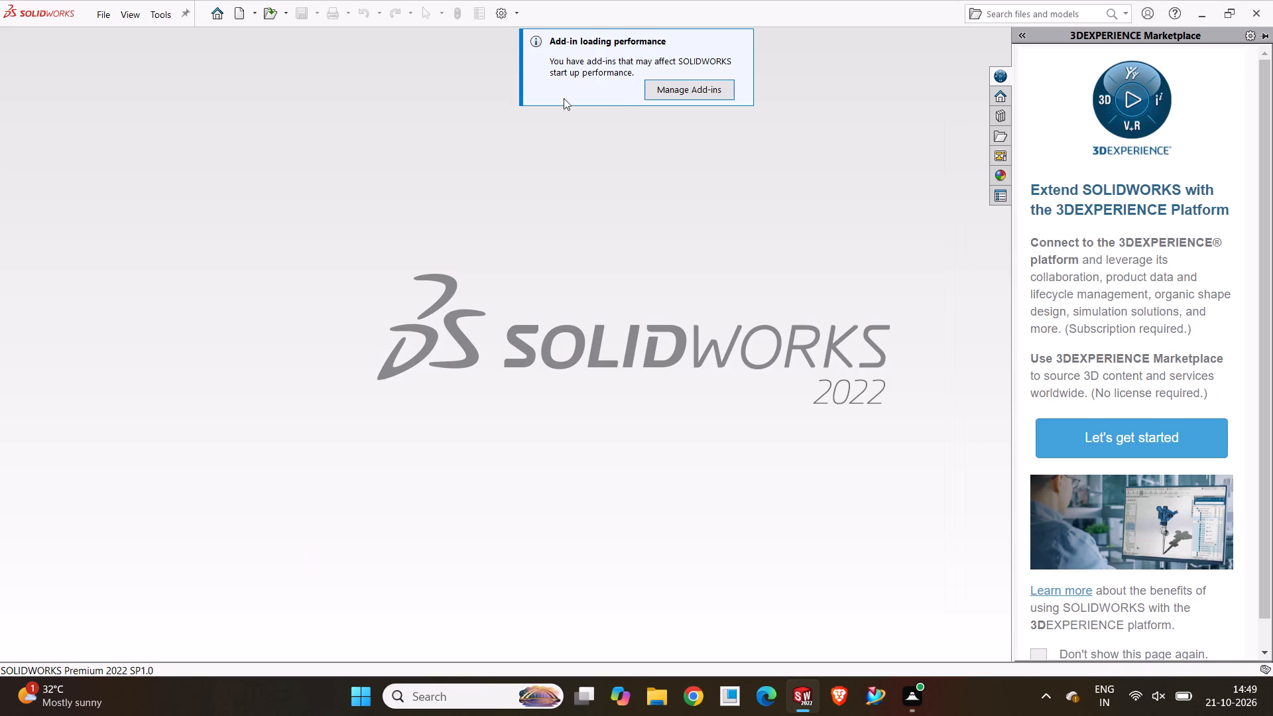
pyautogui.click(233, 13)
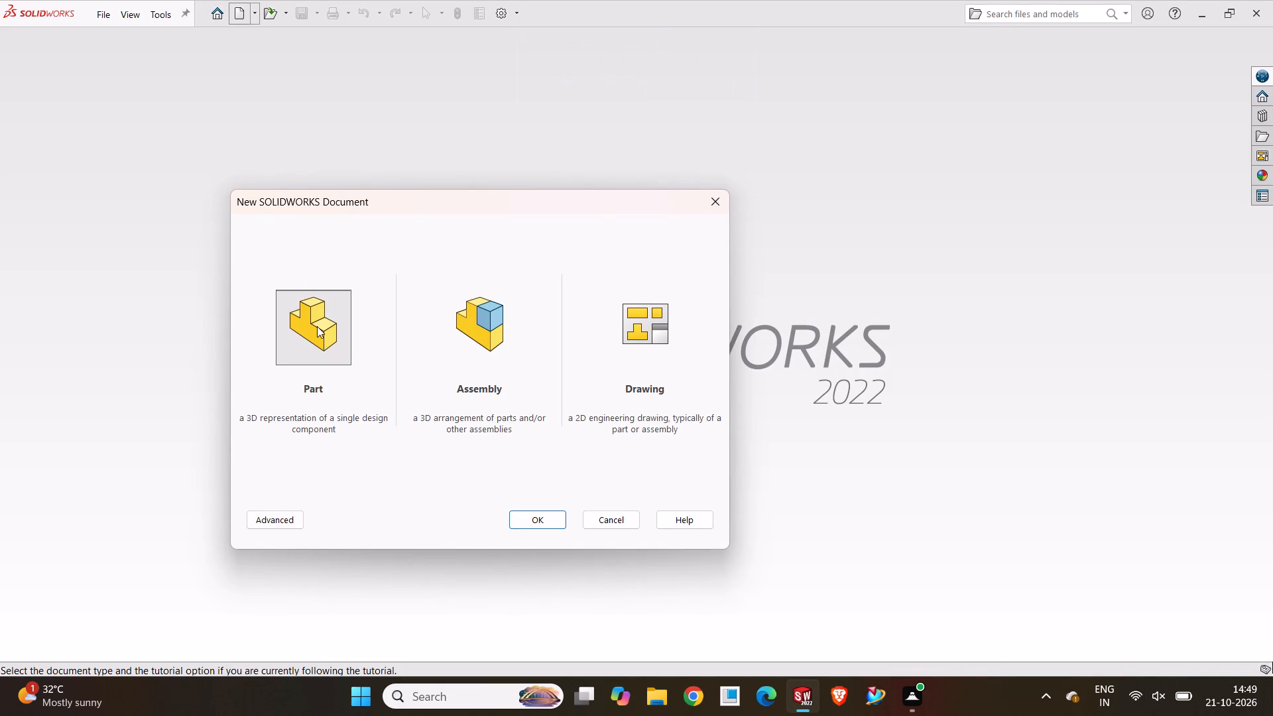
pyautogui.click(538, 507)
pyautogui.click(526, 522)
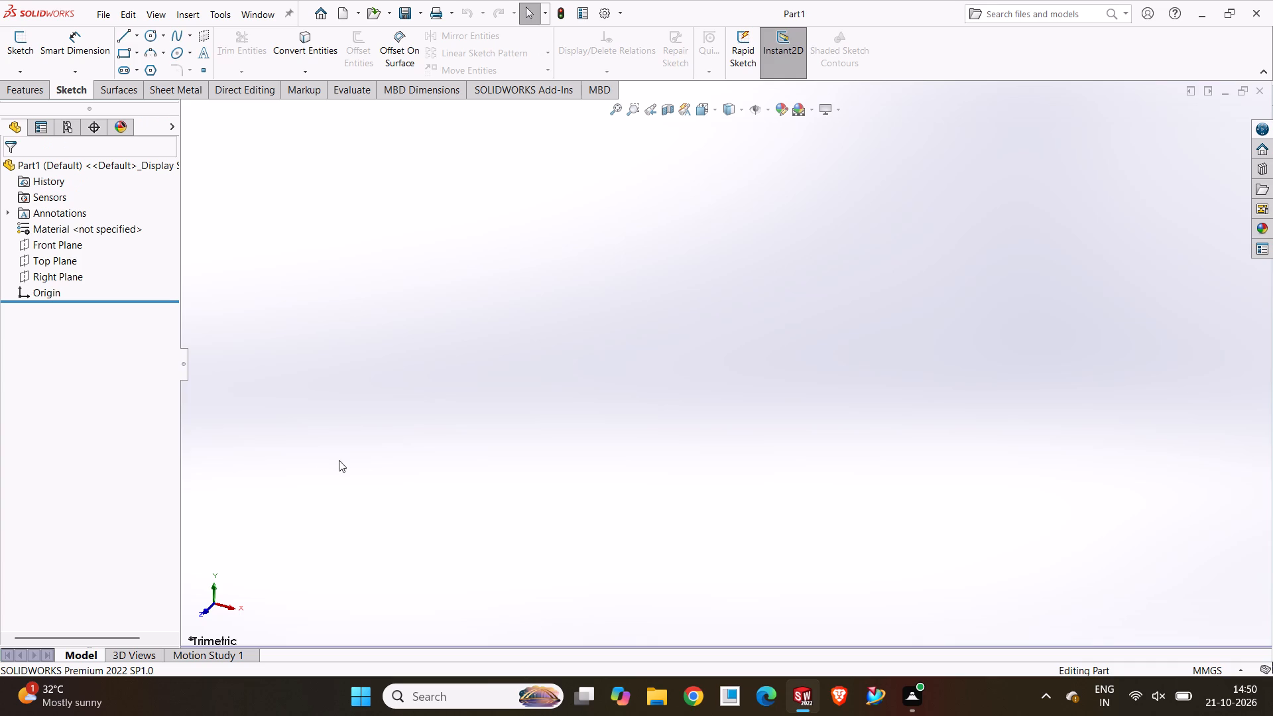
# Start a sketch on the Front Plane.
pyautogui.click(77, 243)
pyautogui.click(82, 222)
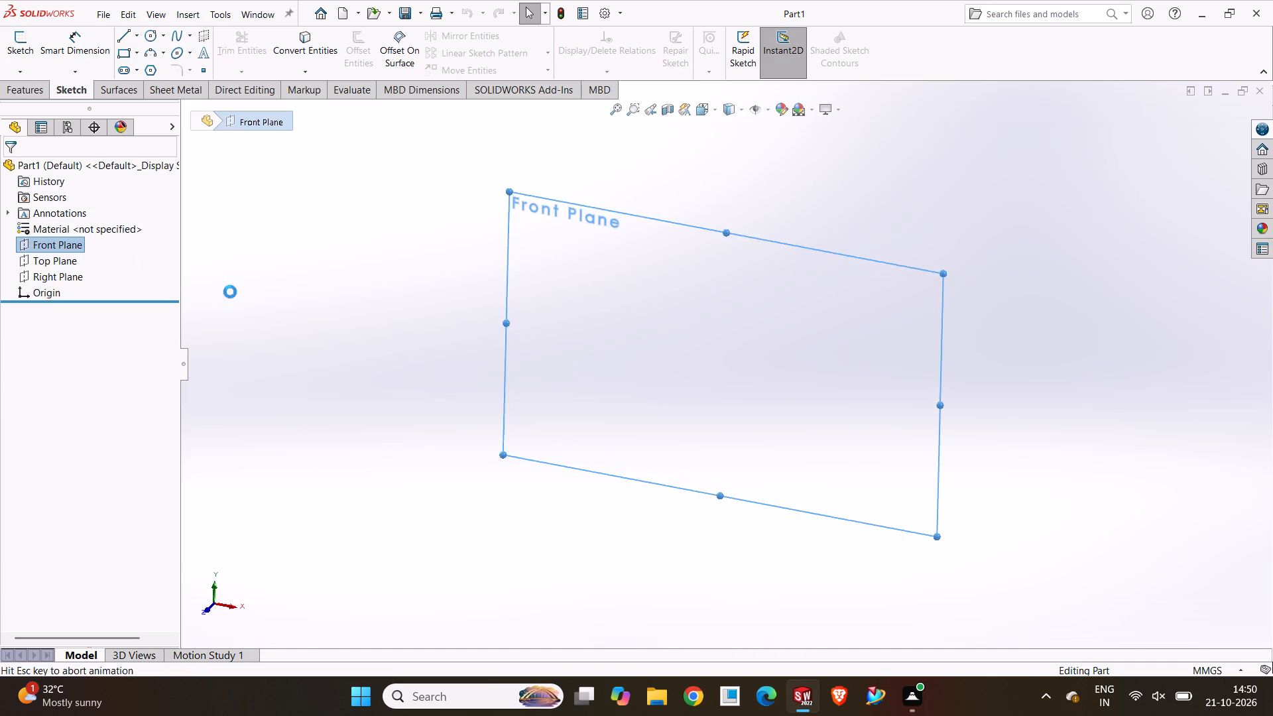
pyautogui.click(315, 361)
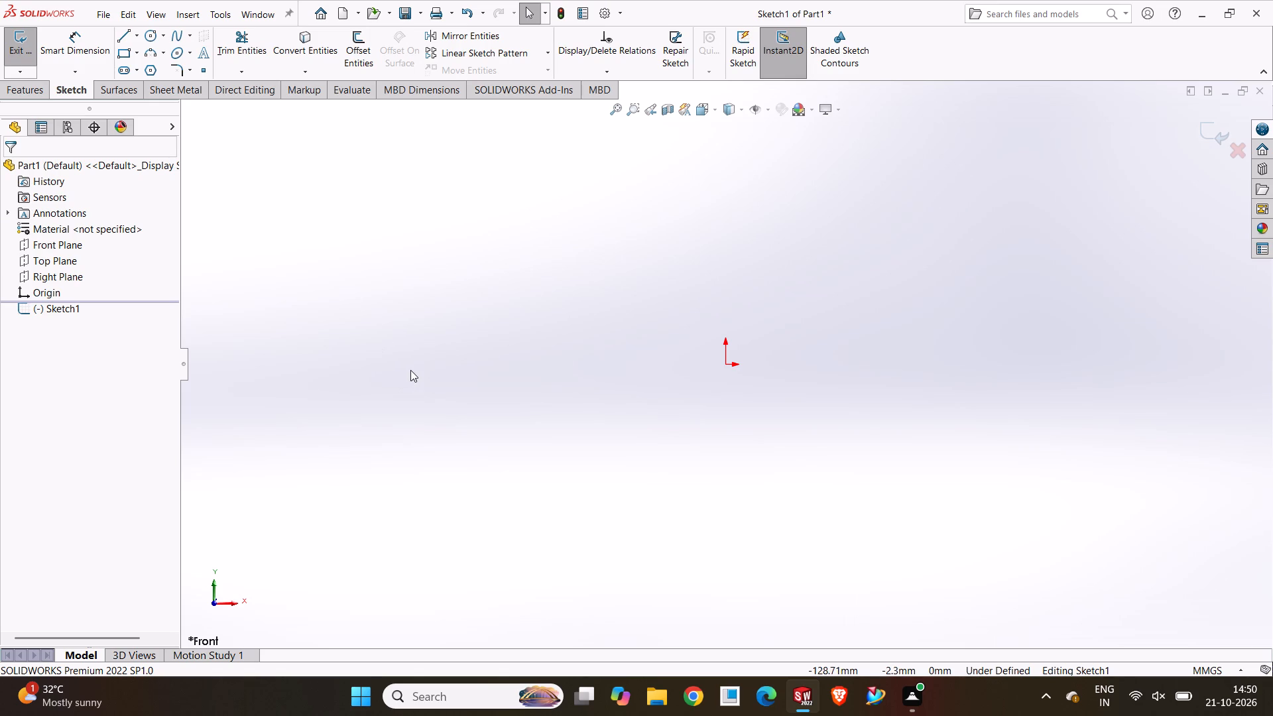
# Sketch a vertical line about 131 mm long passing through the origin.
pyautogui.click(119, 36)
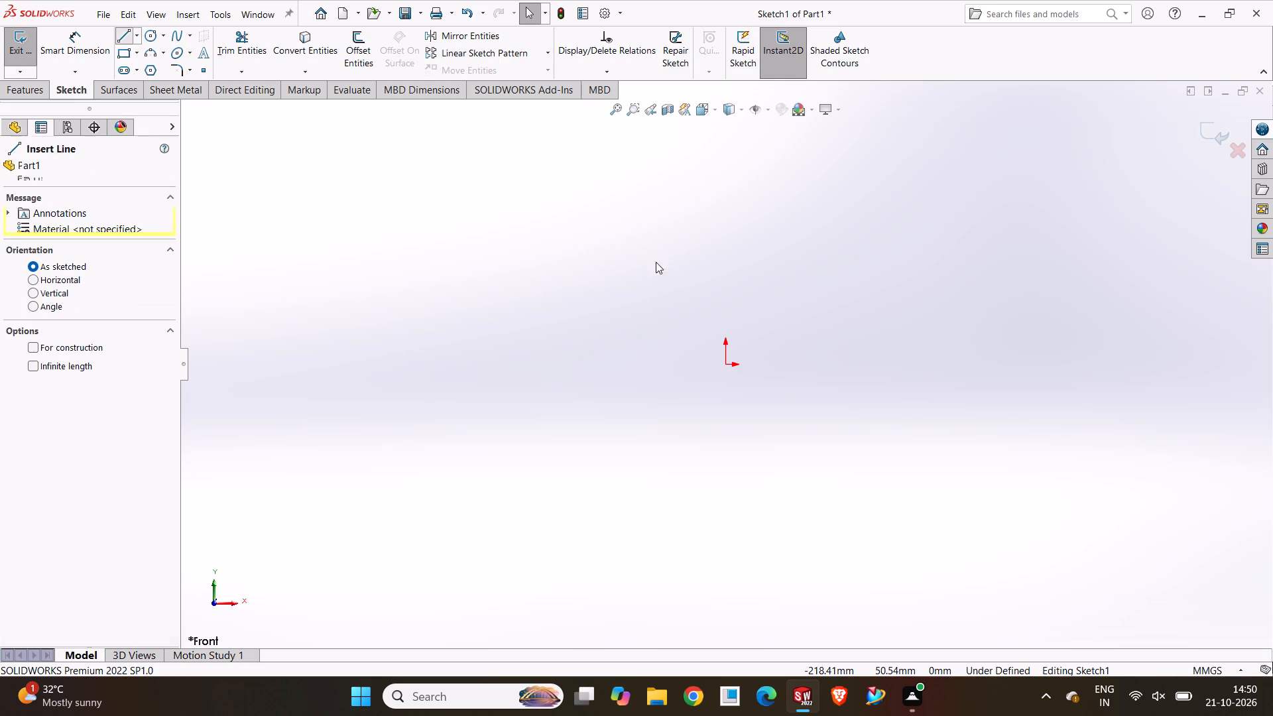
pyautogui.click(727, 221)
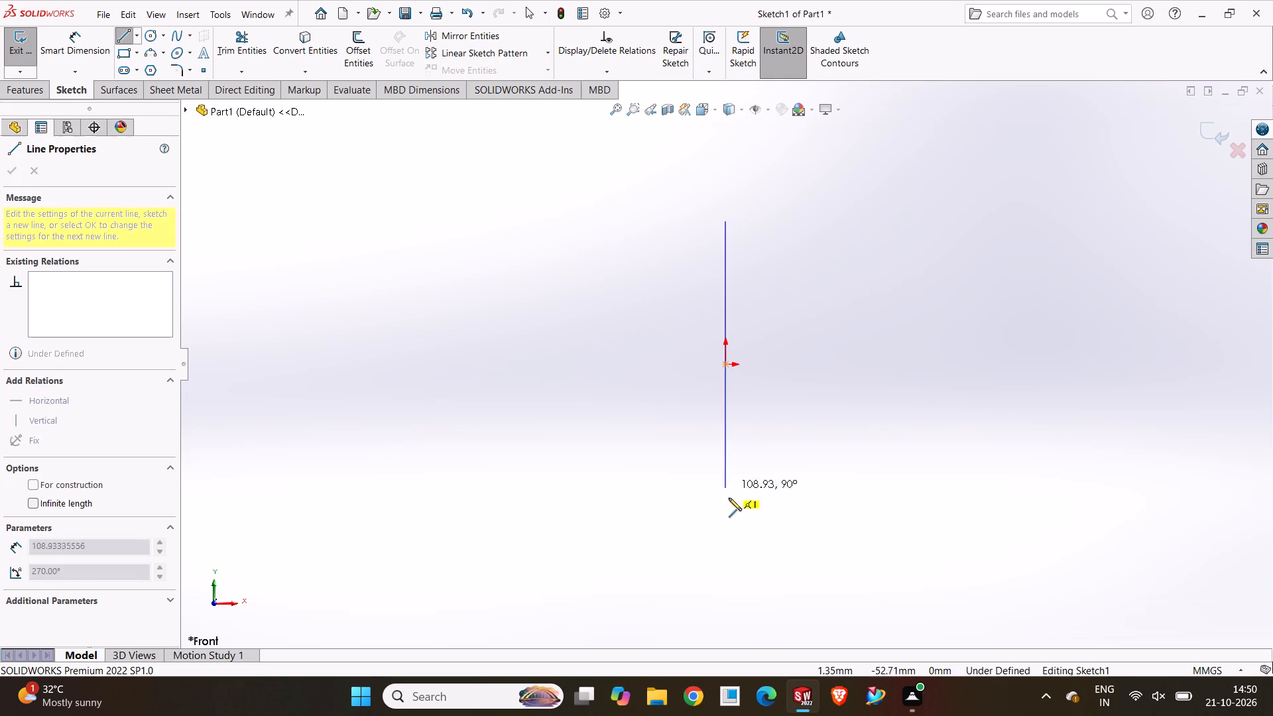
pyautogui.click(724, 542)
pyautogui.press('Escape')
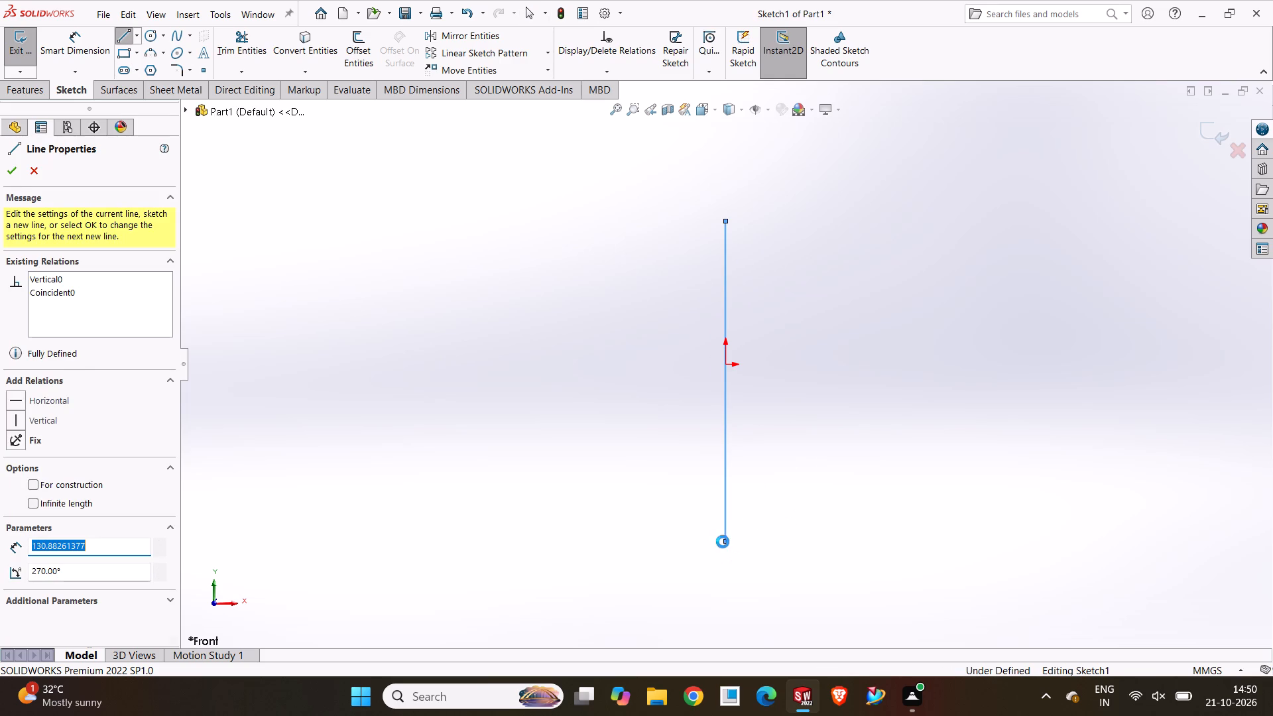
# Dimension the vertical line's length to 88 mm, placing the dimension beside it.
pyautogui.click(68, 56)
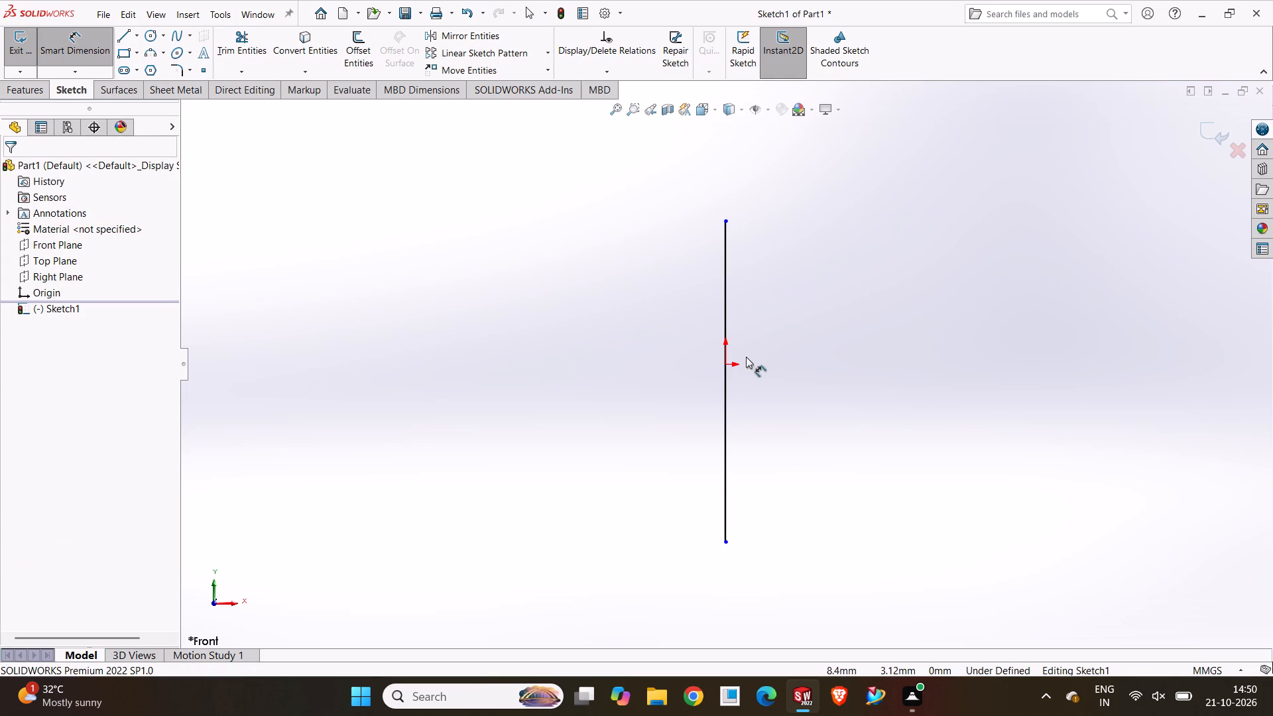
pyautogui.click(728, 272)
pyautogui.click(631, 328)
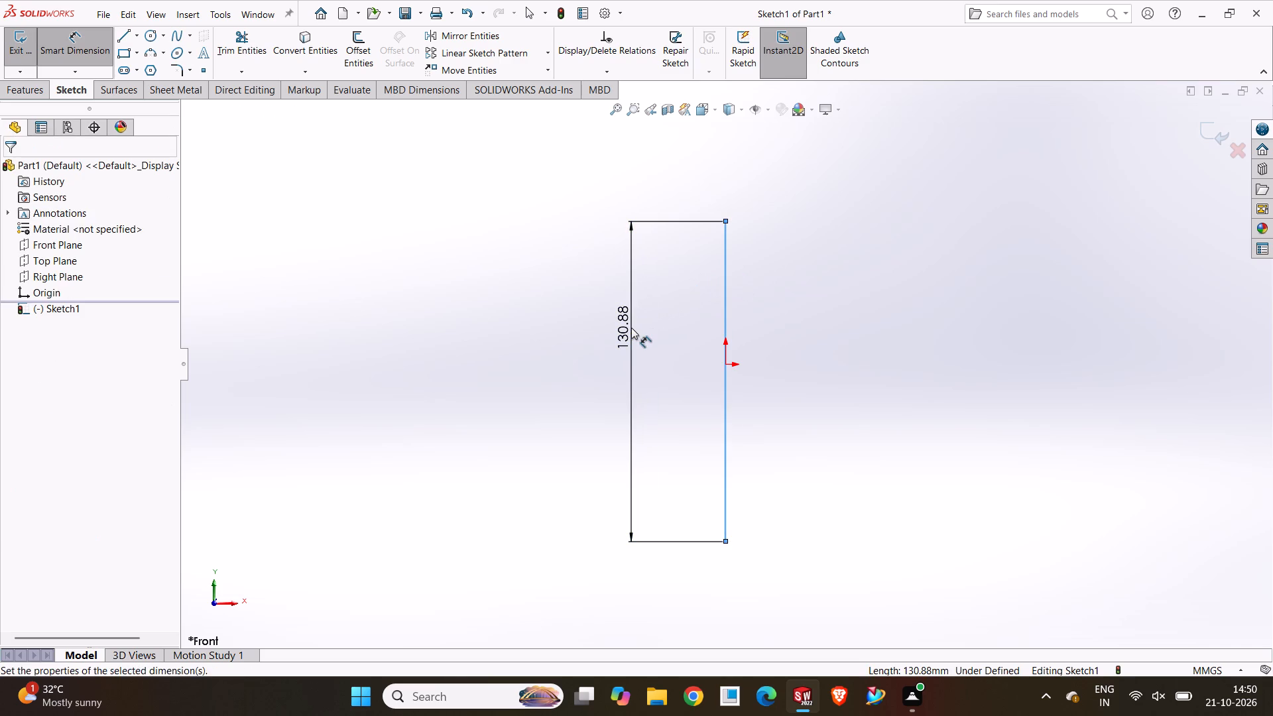
pyautogui.write('88')
pyautogui.press('Return')
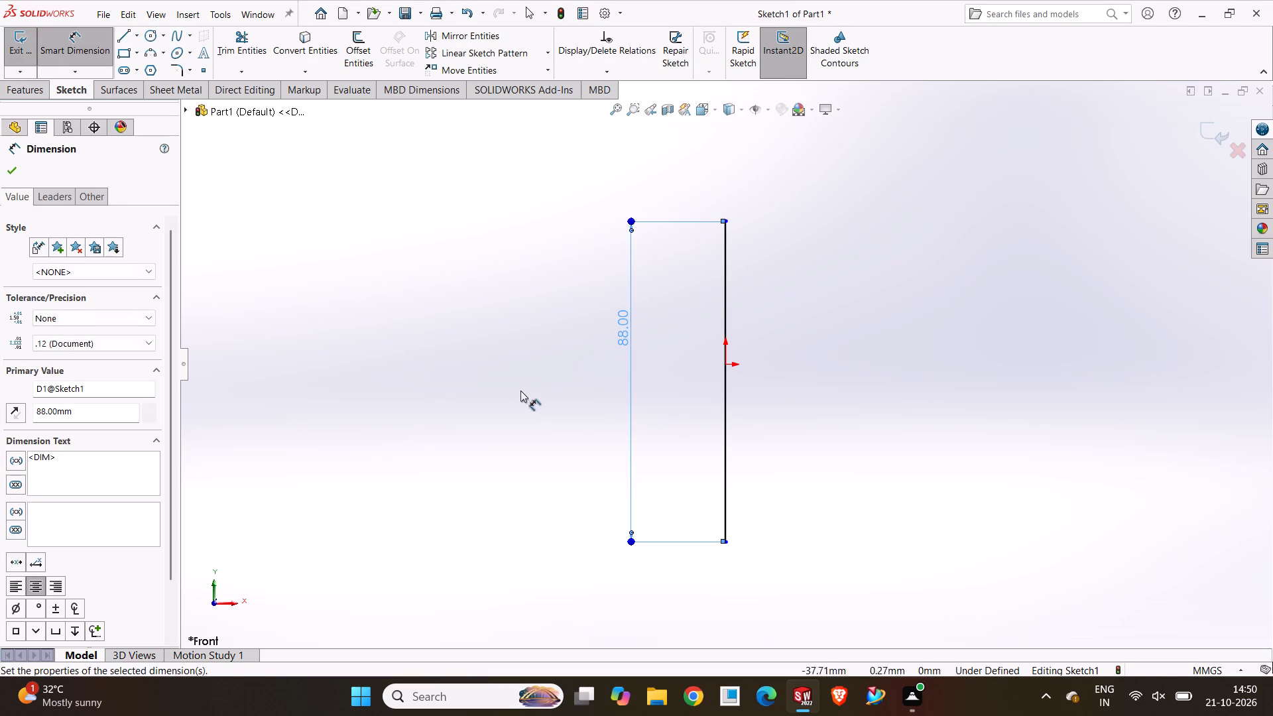
pyautogui.click(513, 392)
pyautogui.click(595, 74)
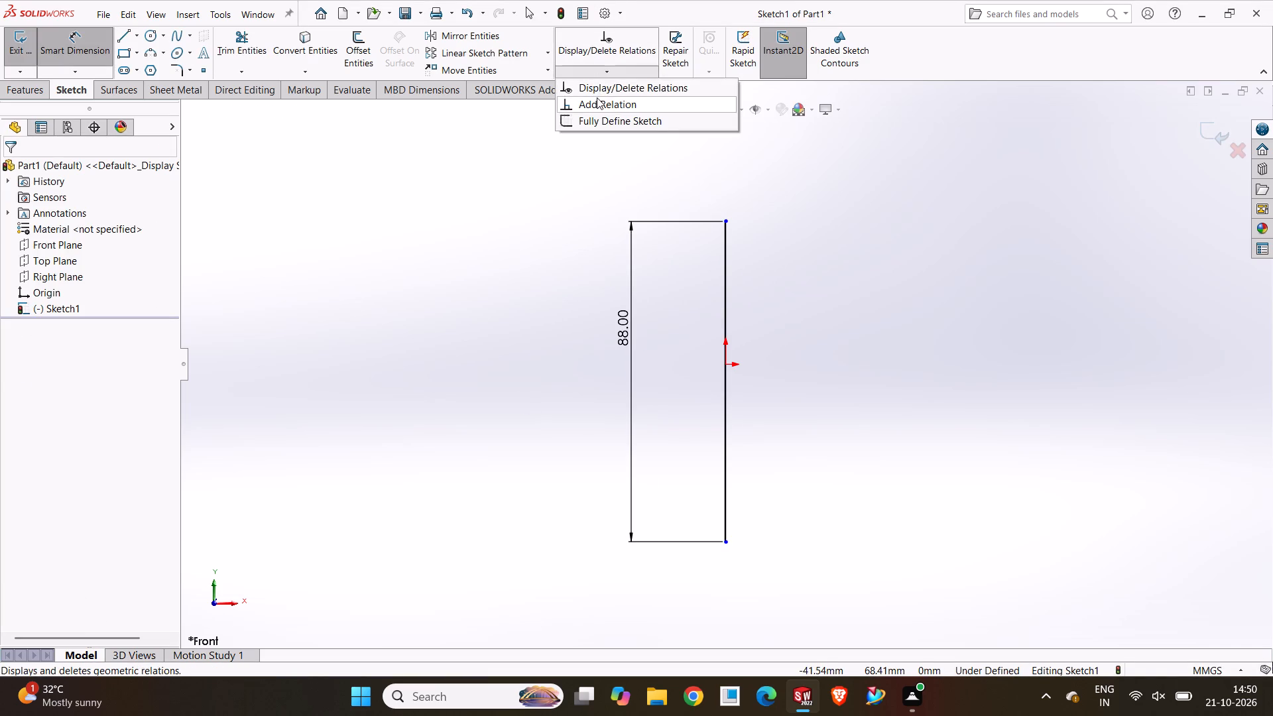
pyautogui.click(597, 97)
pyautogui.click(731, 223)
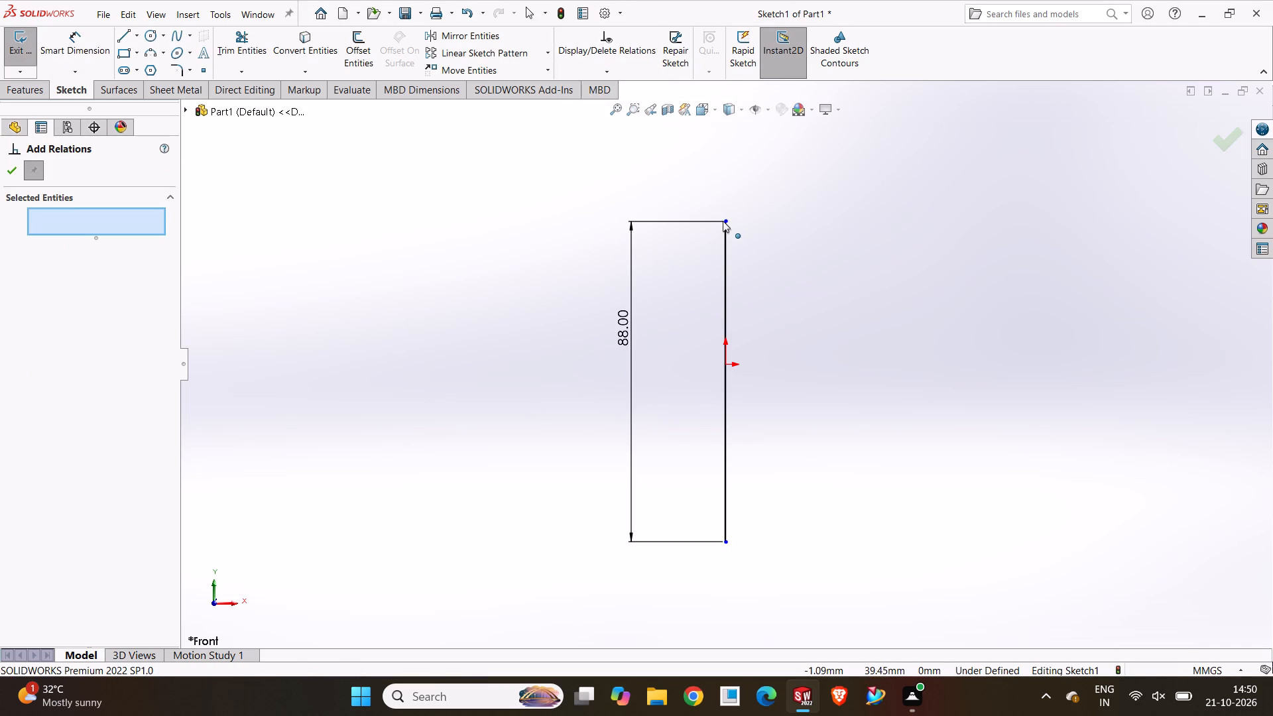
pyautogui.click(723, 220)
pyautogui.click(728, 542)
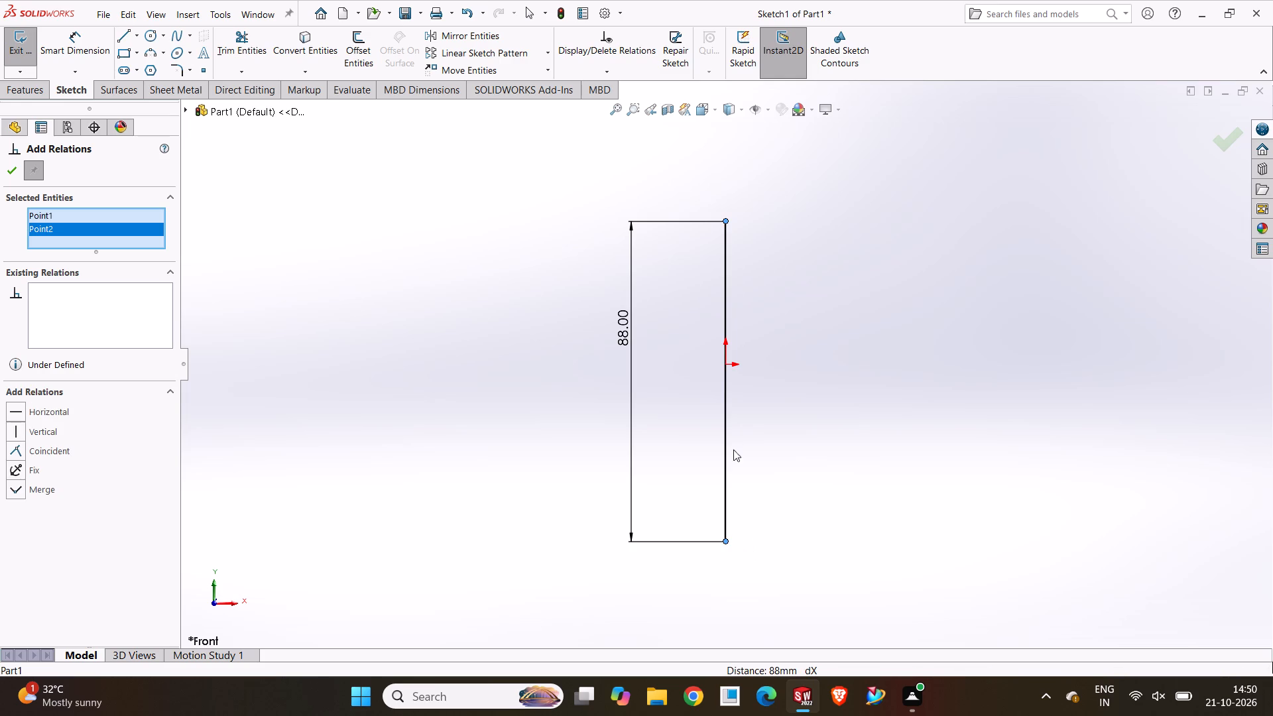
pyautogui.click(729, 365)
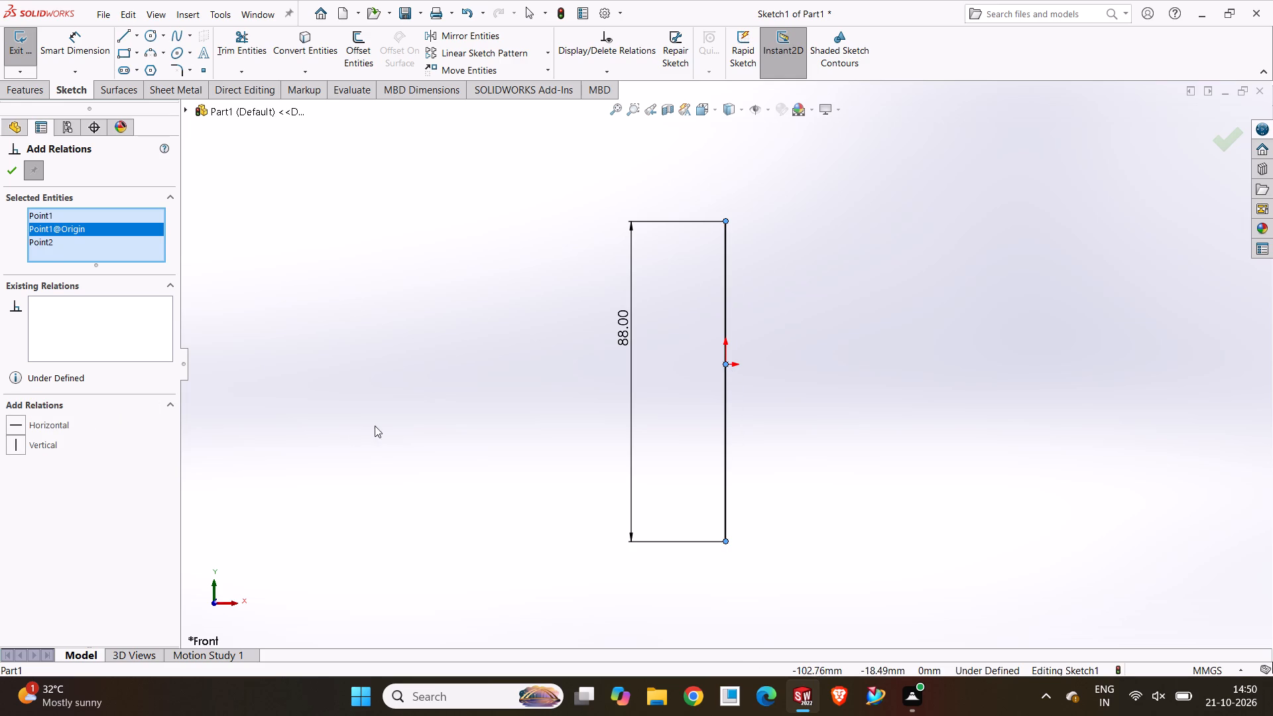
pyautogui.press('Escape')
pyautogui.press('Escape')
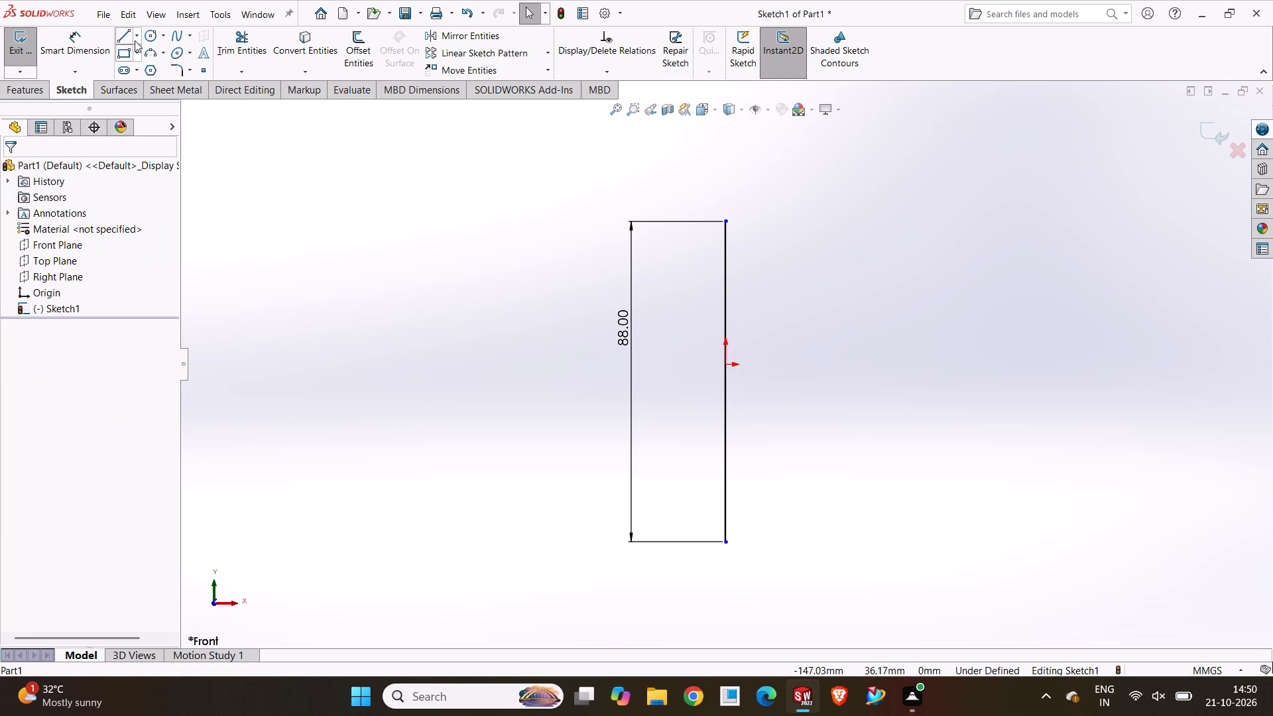
# Sketch a horizontal centerline about 94 mm long through the origin, crossing the vertical line.
pyautogui.click(135, 40)
pyautogui.click(136, 70)
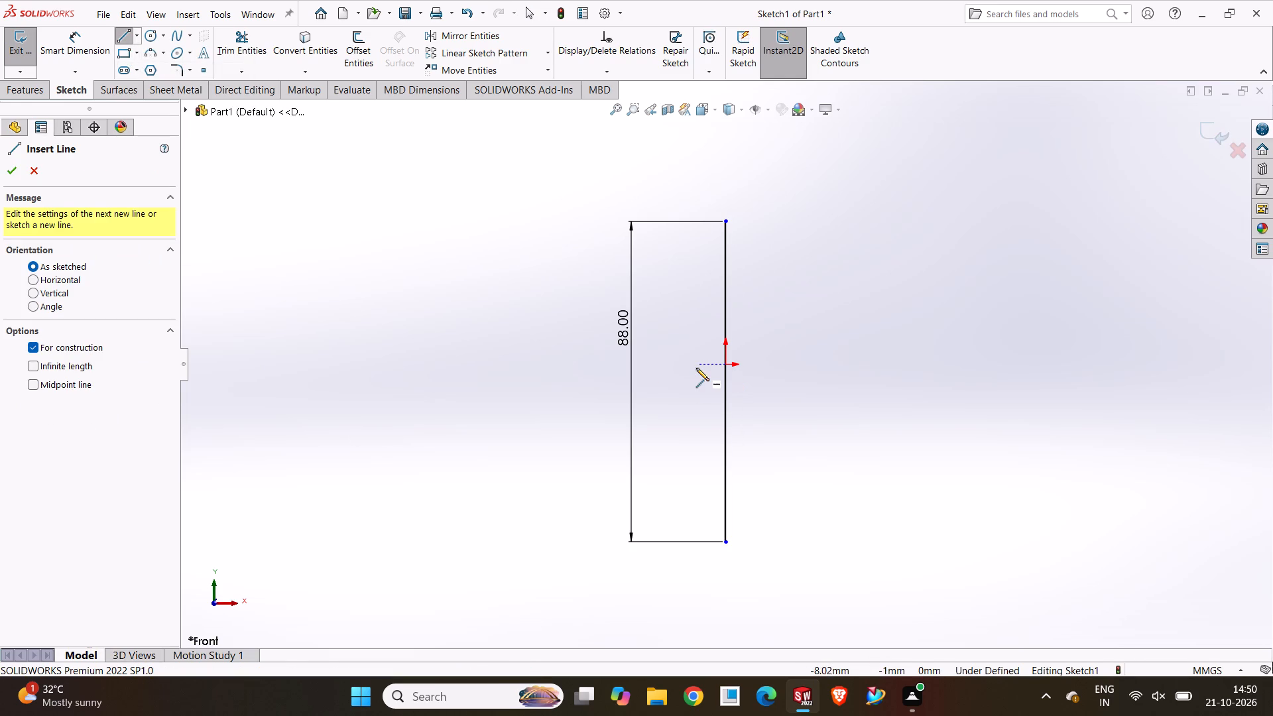
pyautogui.click(677, 367)
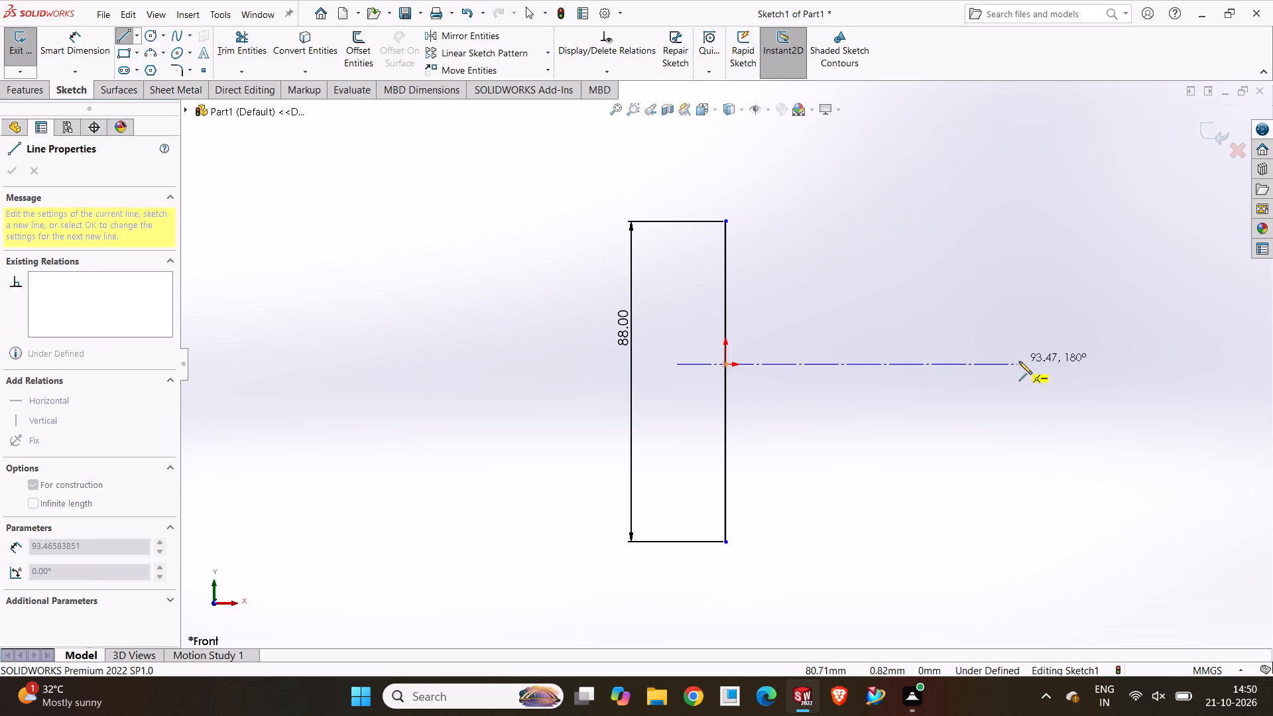
pyautogui.click(1019, 361)
pyautogui.press('Escape')
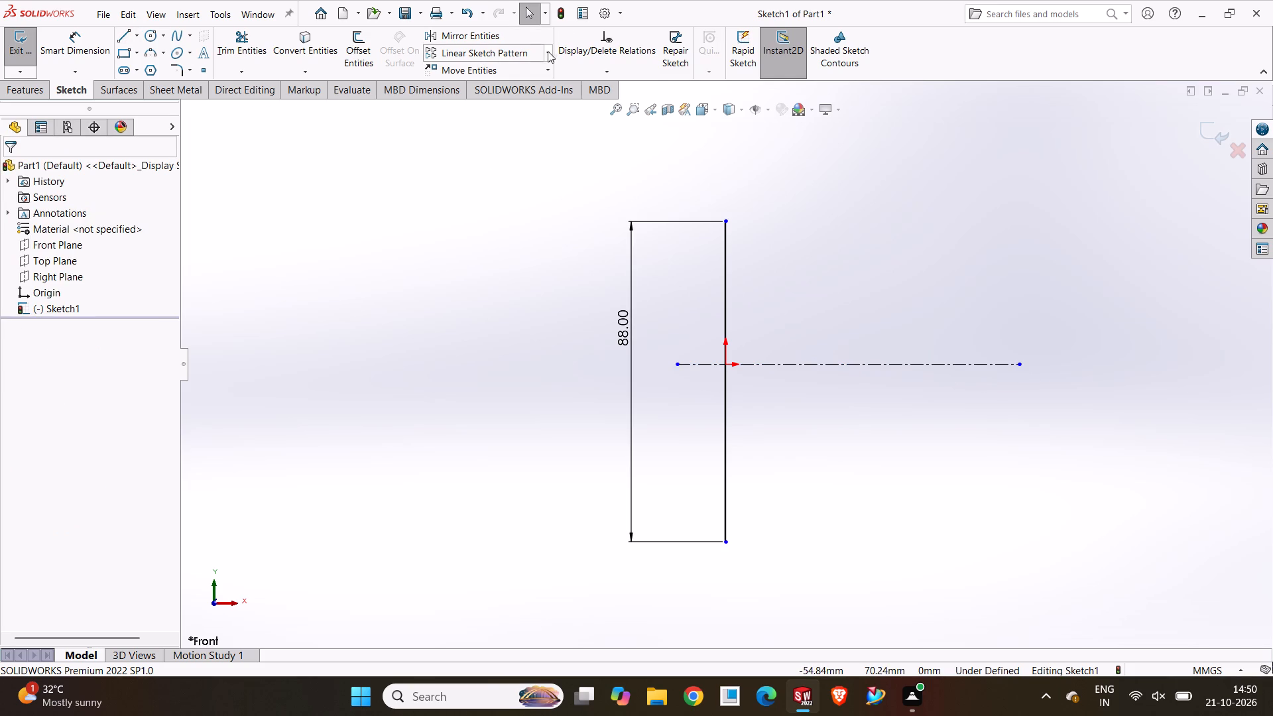
# Add a Symmetric relation between the vertical line's two endpoints about the horizontal centerline.
pyautogui.click(596, 71)
pyautogui.click(607, 107)
pyautogui.click(729, 219)
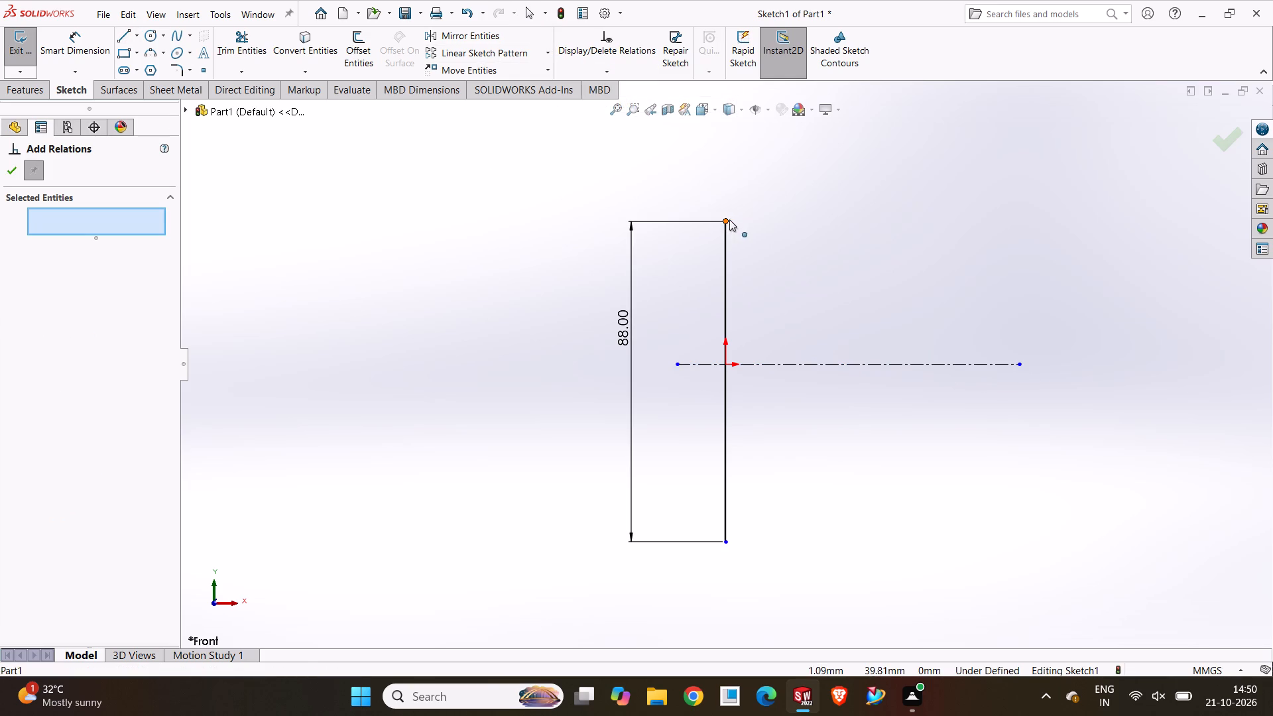
pyautogui.click(728, 542)
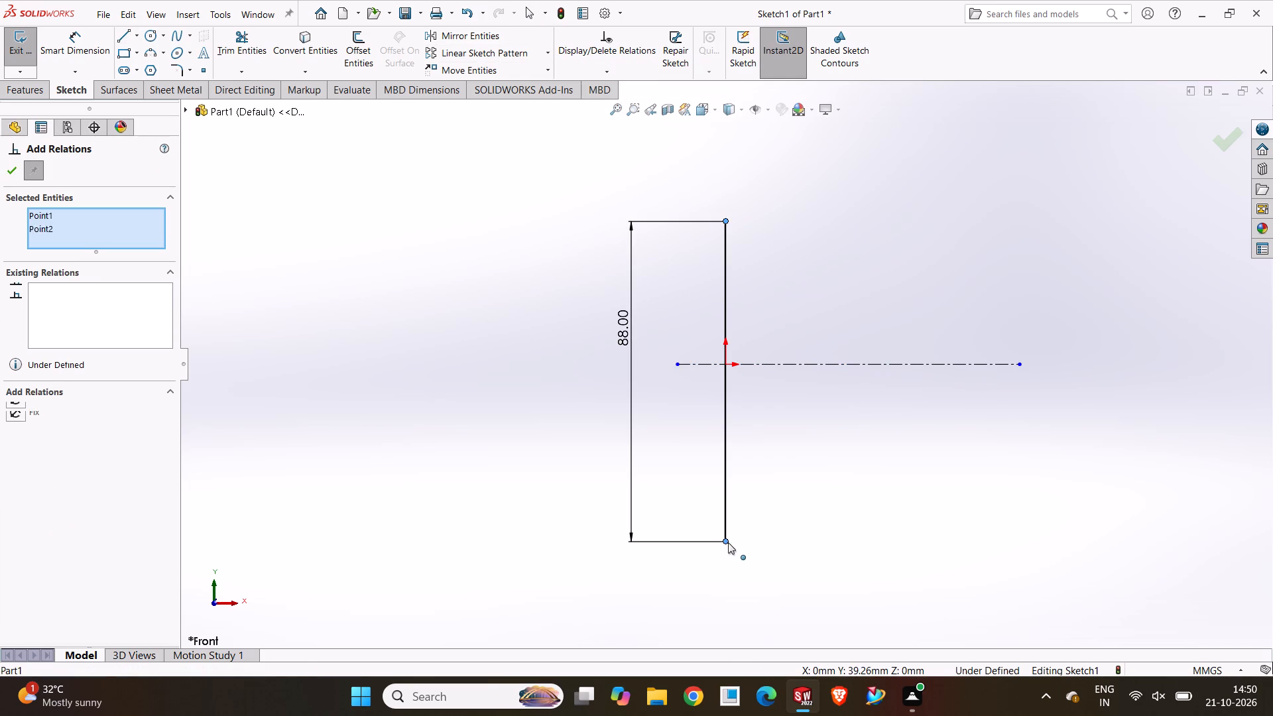
pyautogui.click(766, 363)
pyautogui.click(19, 422)
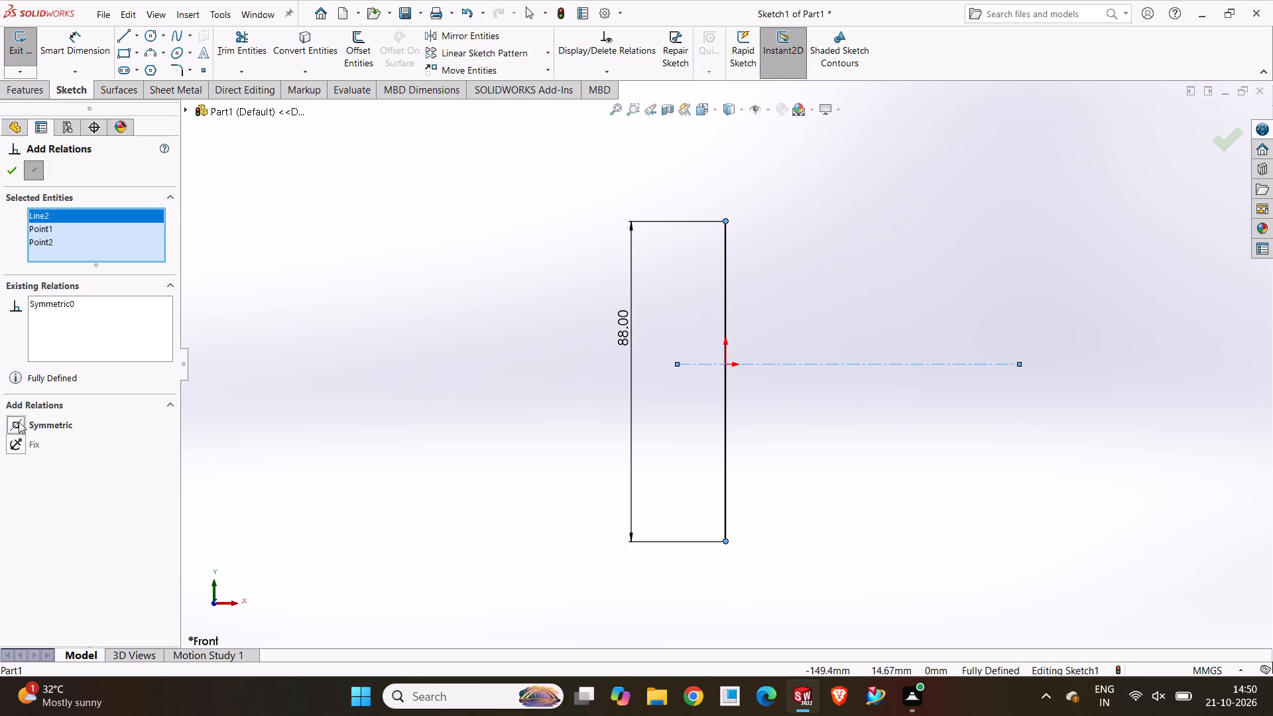
pyautogui.click(15, 160)
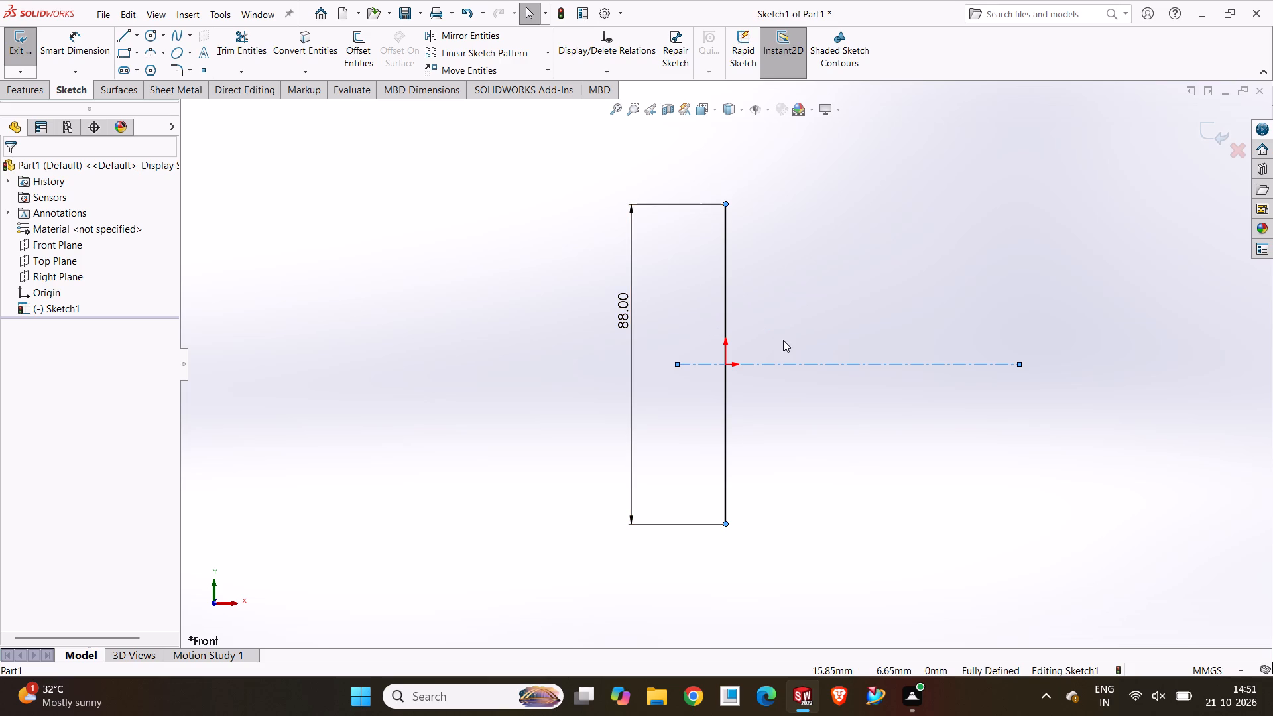
# Delete the horizontal centerline from the sketch.
pyautogui.scroll(1, 783, 348)
pyautogui.scroll(-1, 768, 387)
pyautogui.click(398, 385)
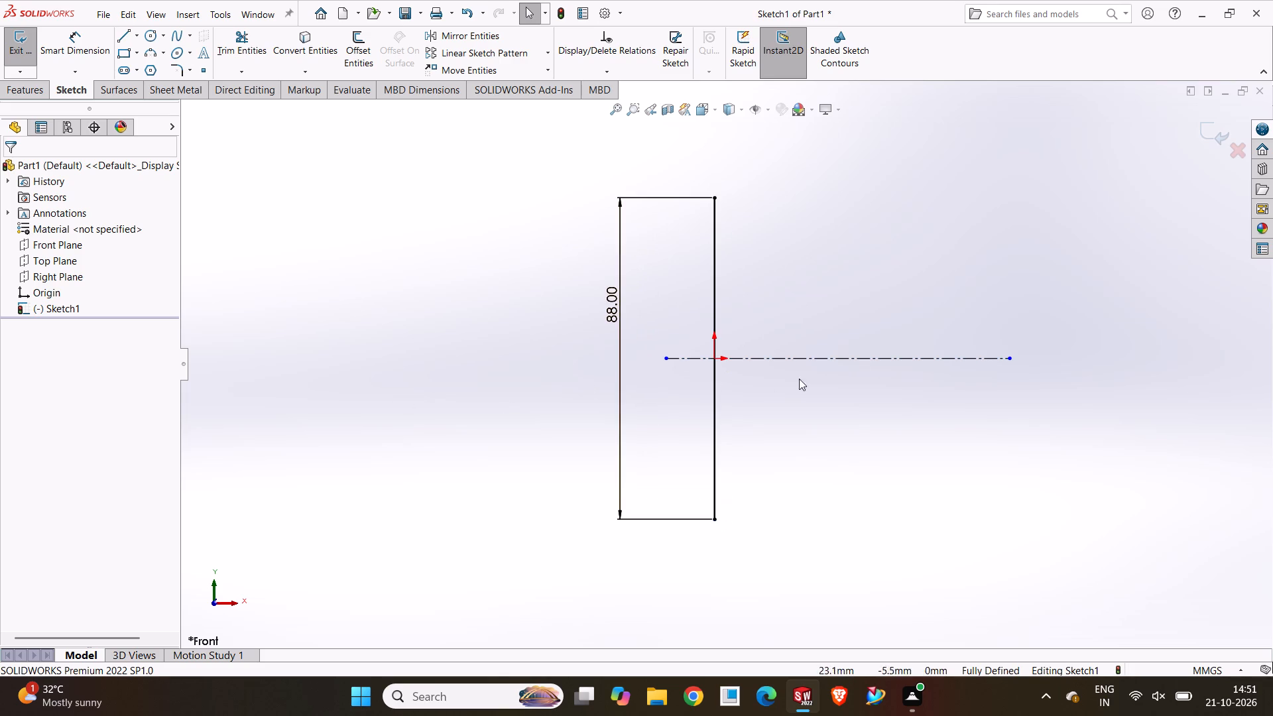
pyautogui.click(806, 359)
pyautogui.press('Delete')
pyautogui.click(807, 406)
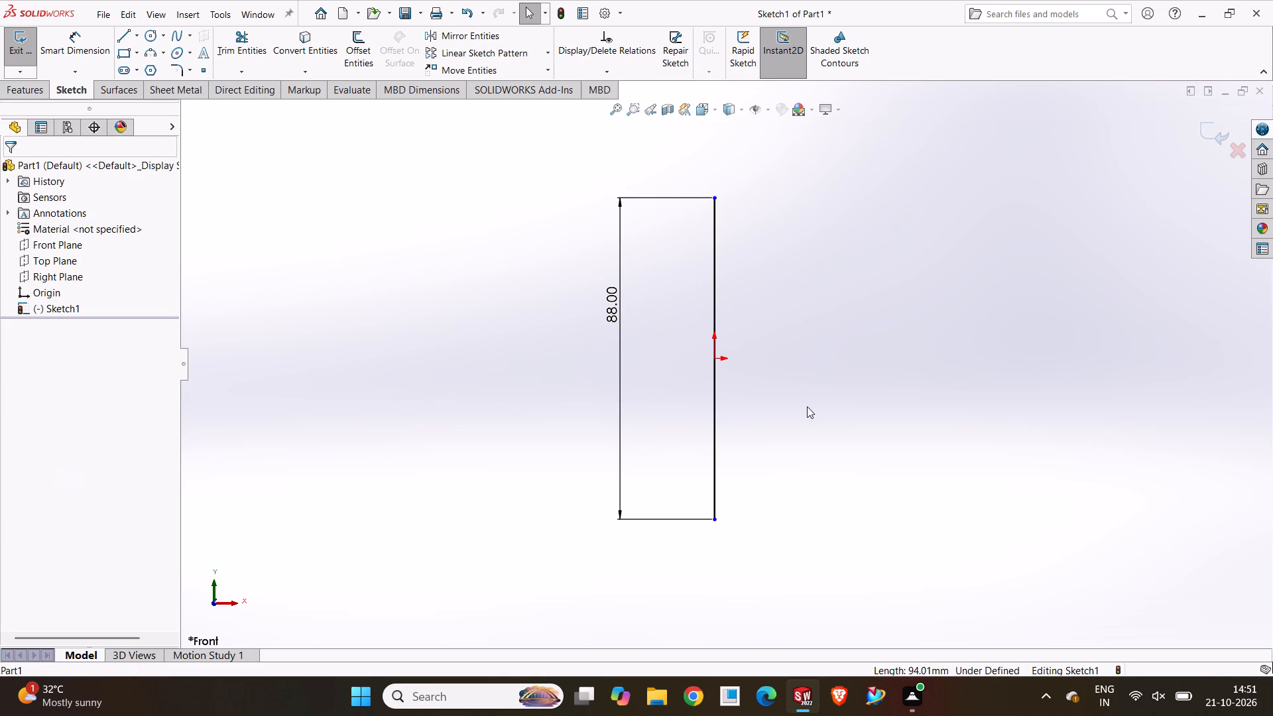
# Sketch a horizontal line about 15 mm long from the 88 mm line's lower endpoint, continuing into a vertical line about 144 mm tall.
pyautogui.click(121, 35)
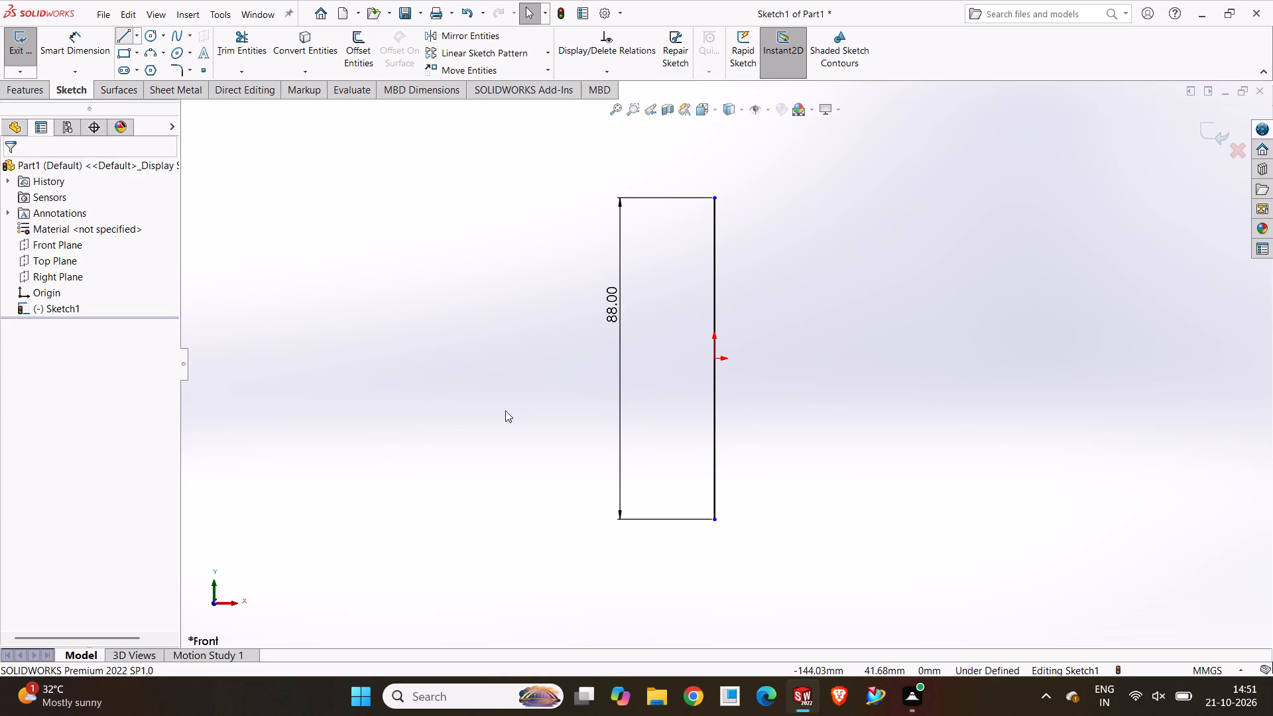
pyautogui.click(717, 518)
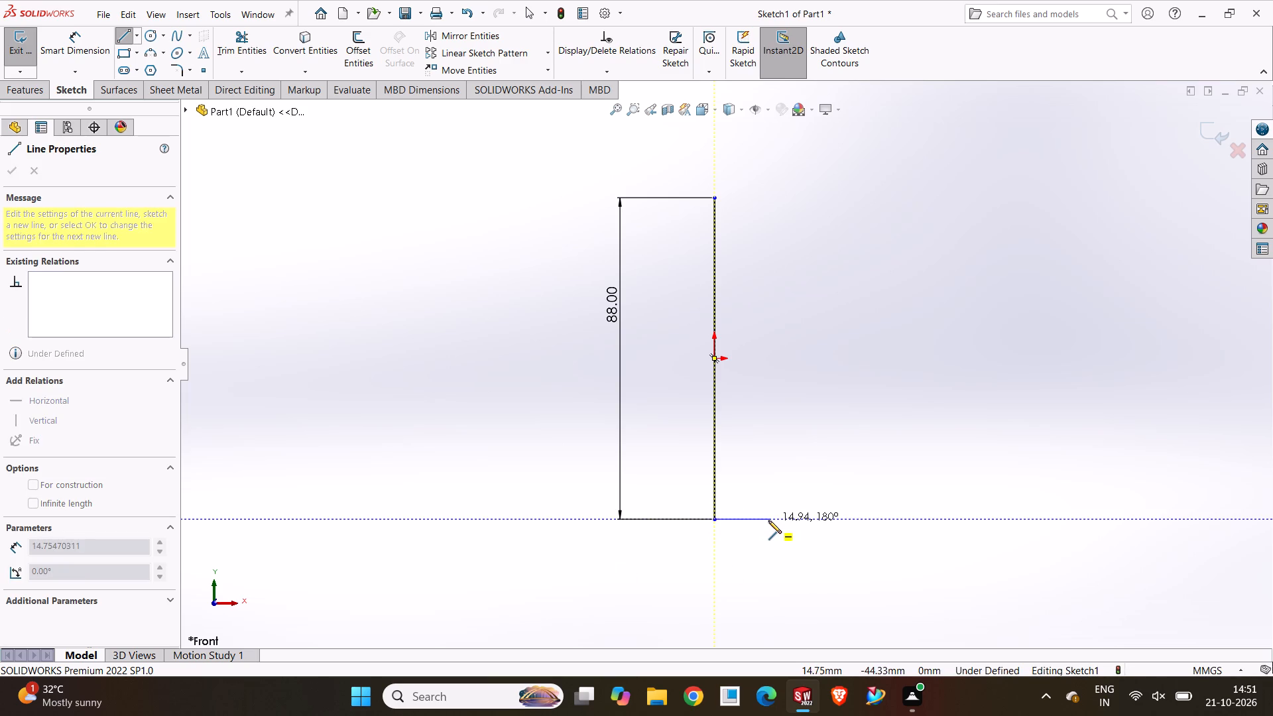
pyautogui.click(768, 520)
pyautogui.scroll(3, 764, 162)
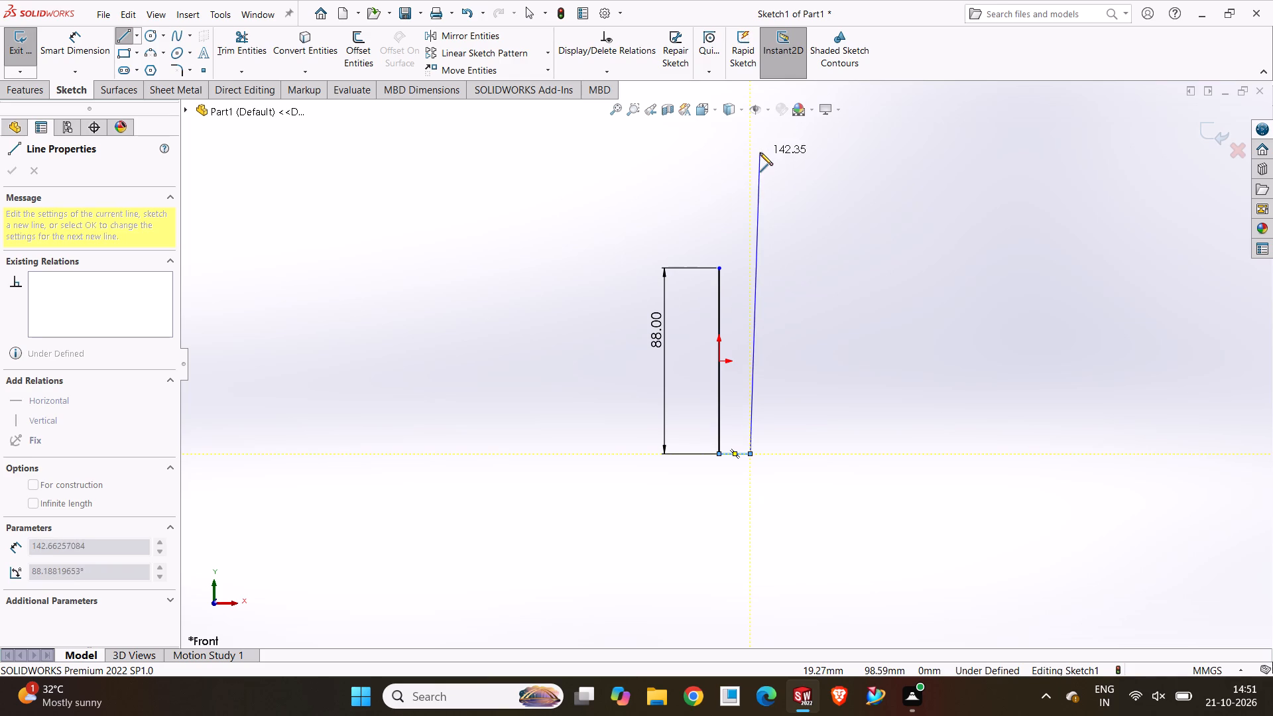
pyautogui.click(748, 149)
pyautogui.press('Escape')
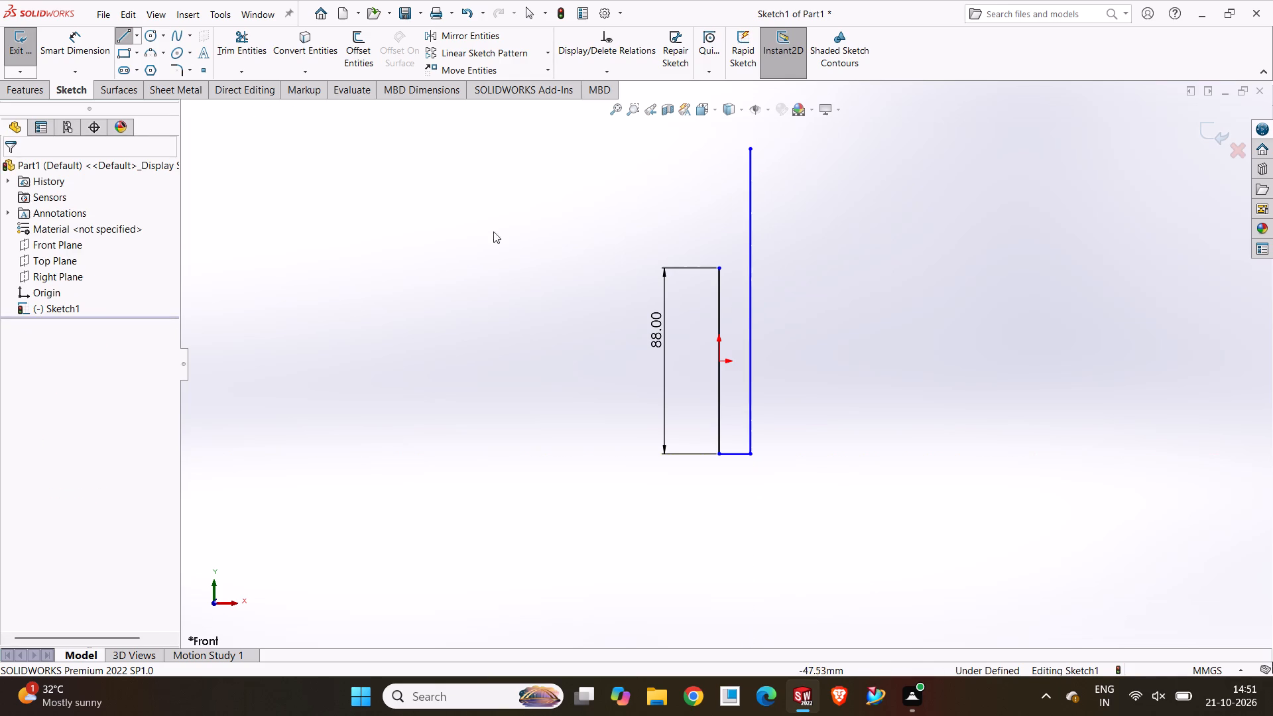
# Dimension the short horizontal bottom line to 23/2 mm.
pyautogui.click(77, 56)
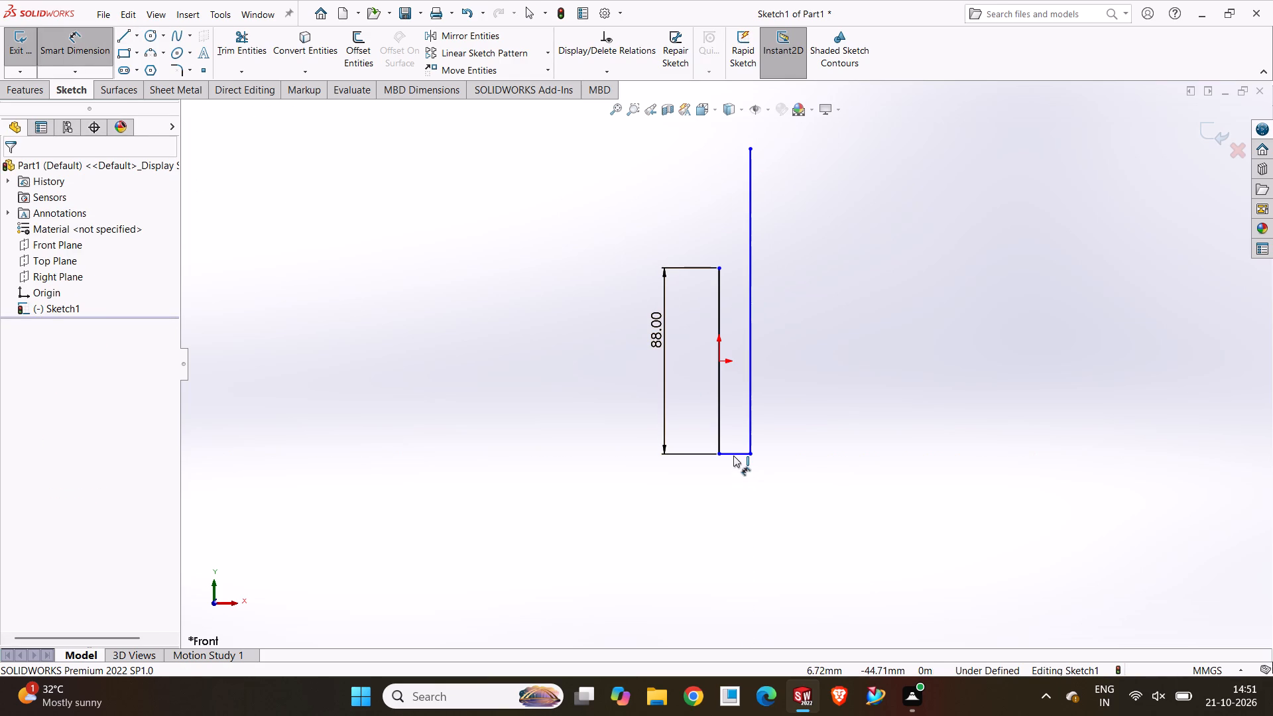
pyautogui.click(733, 455)
pyautogui.click(732, 507)
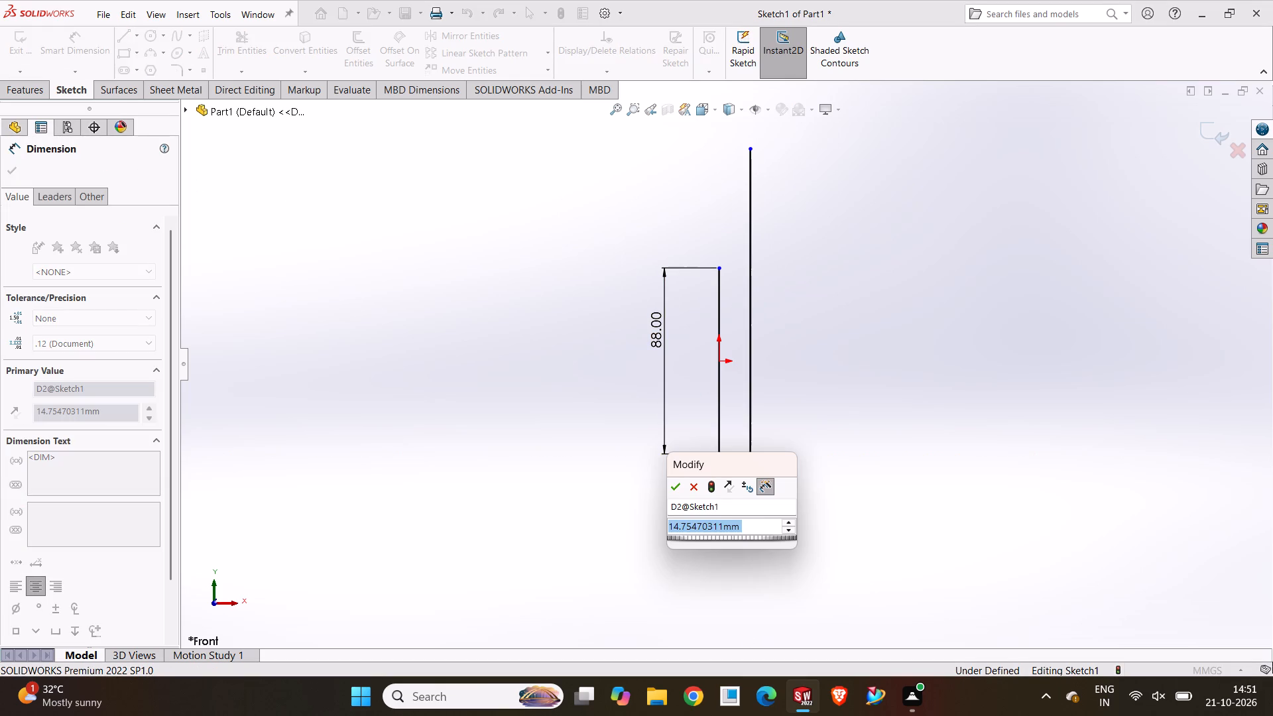
pyautogui.write('23/2')
pyautogui.press('Return')
pyautogui.click(908, 474)
pyautogui.press('Escape')
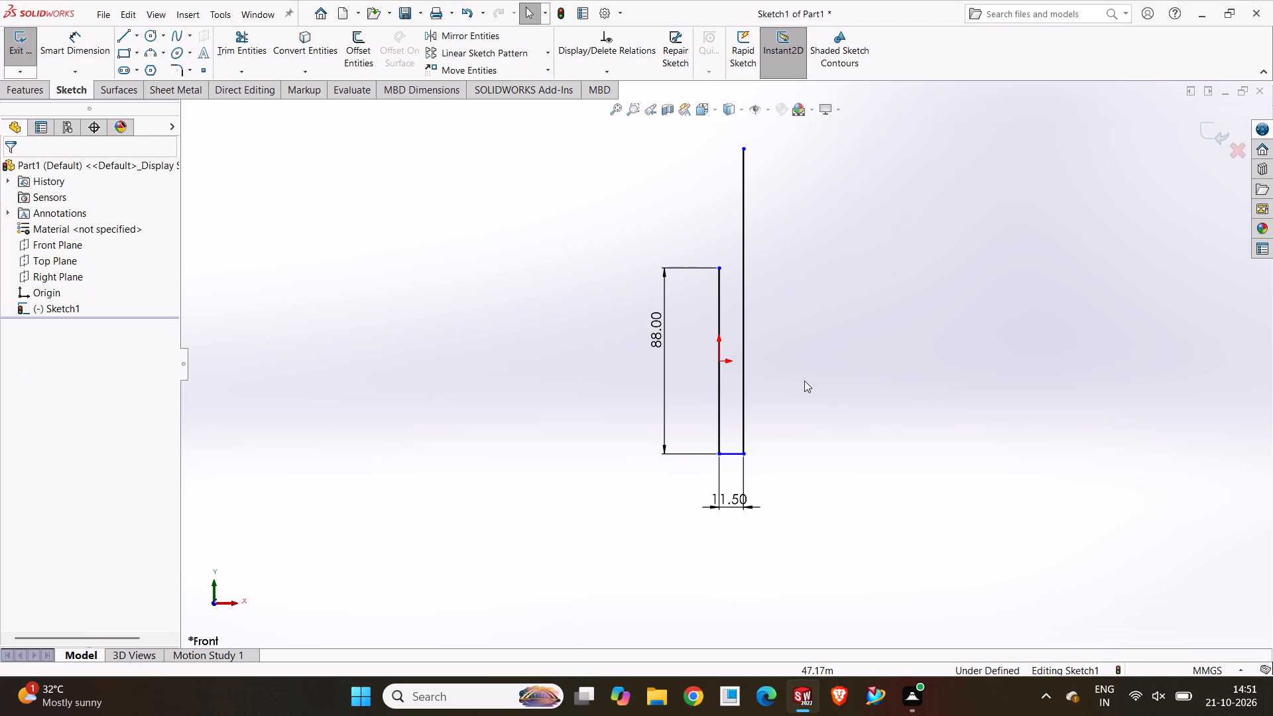
# Convert the tall vertical line into construction geometry.
pyautogui.click(745, 280)
pyautogui.click(808, 239)
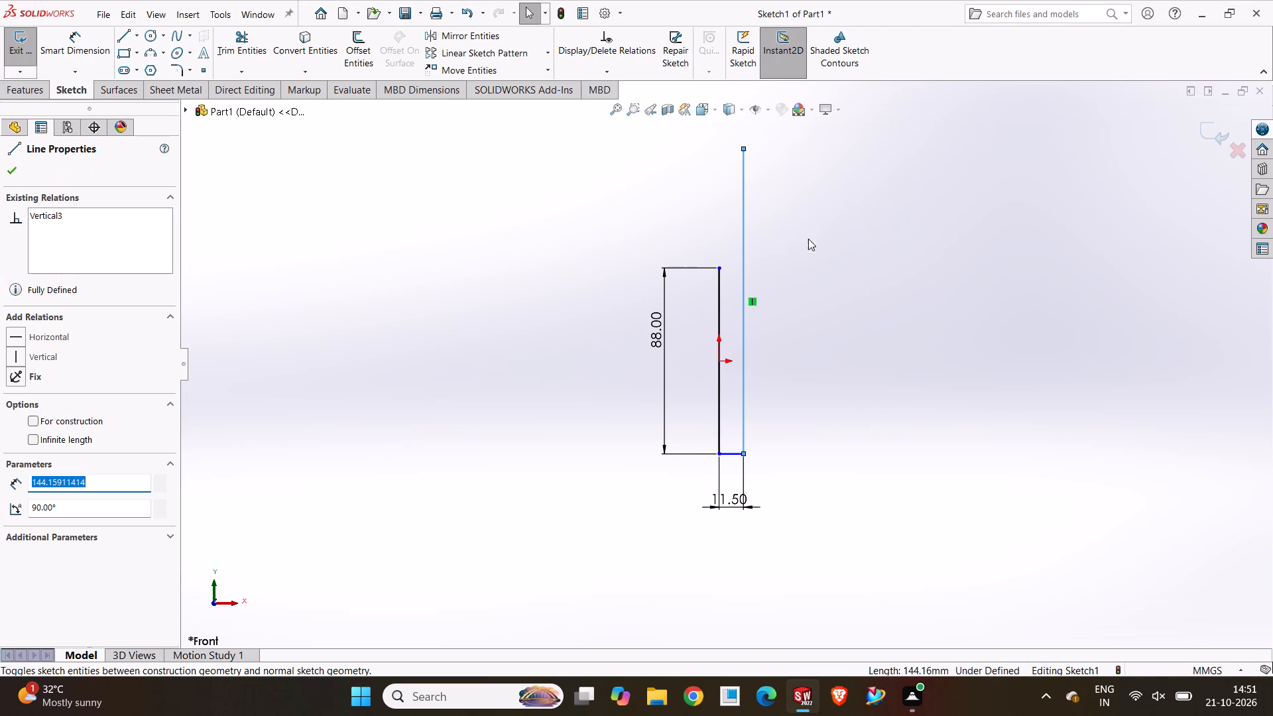
pyautogui.click(548, 264)
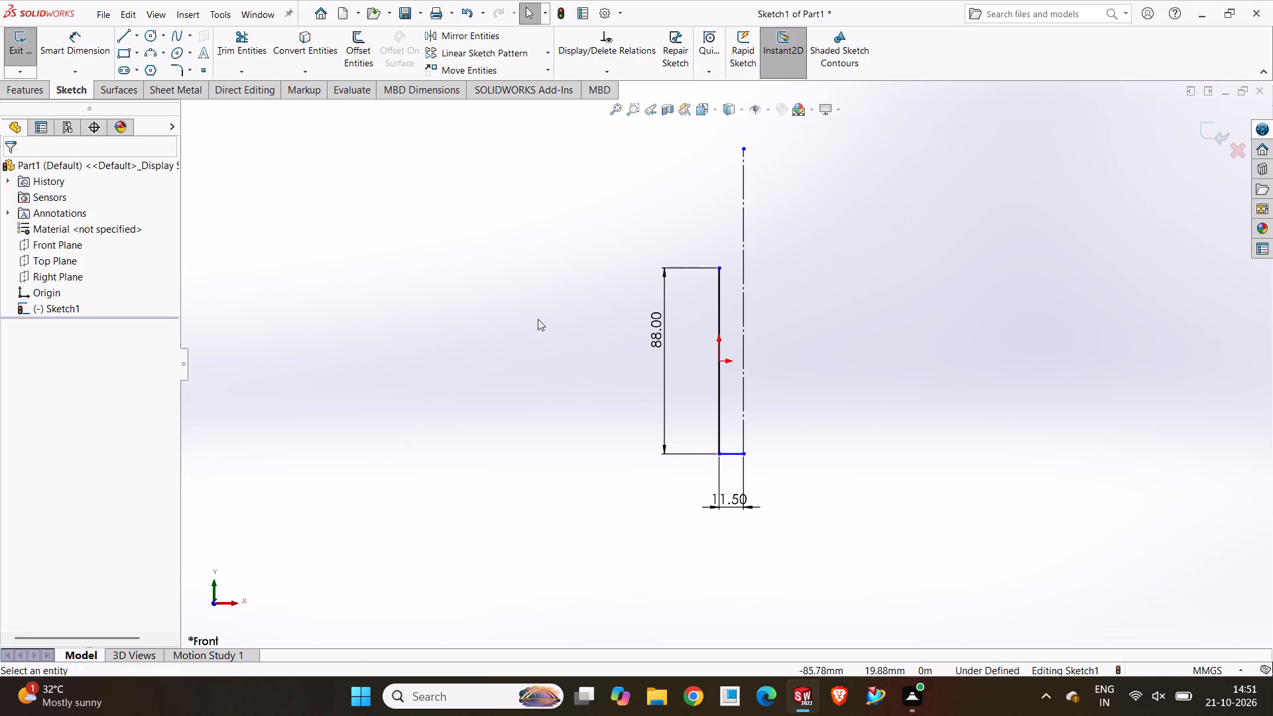
pyautogui.click(505, 347)
# Move the 11.50 mm dimension text lower and out beyond its extension lines.
pyautogui.moveTo(731, 503); pyautogui.dragTo(689, 567)
pyautogui.click(601, 471)
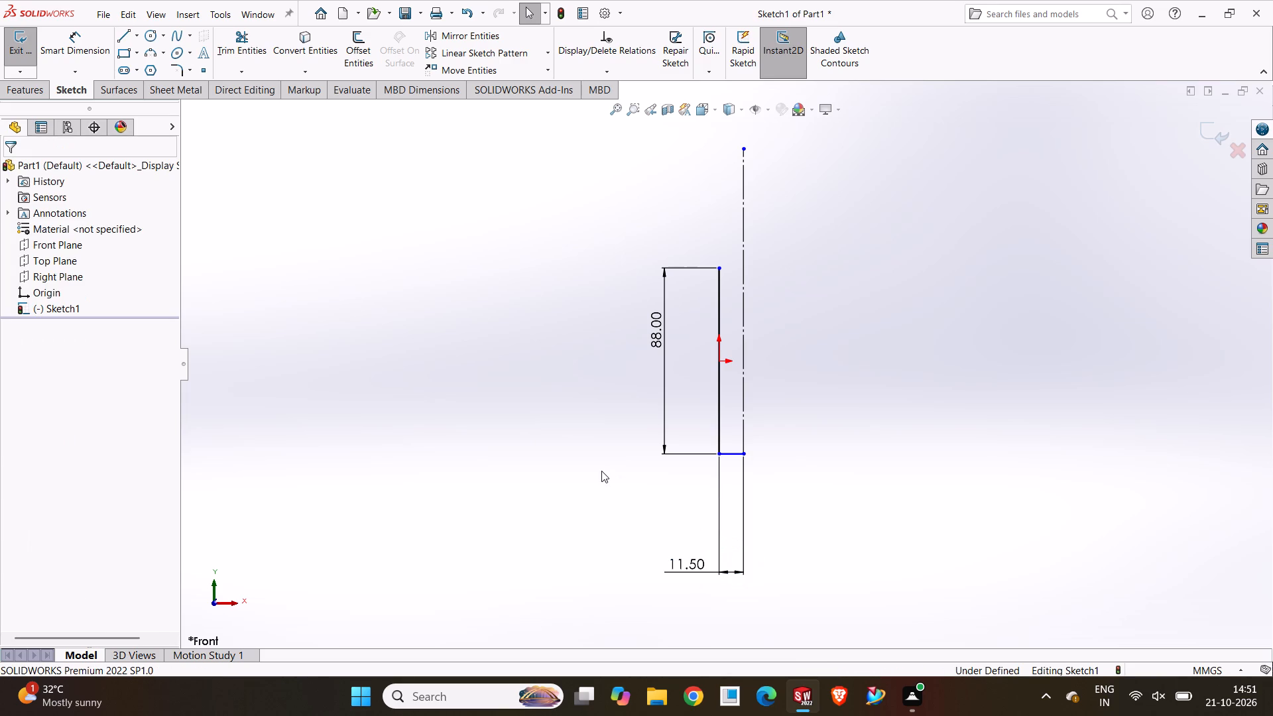
# Dimension the vertical construction line's length to 88 mm.
pyautogui.click(591, 494)
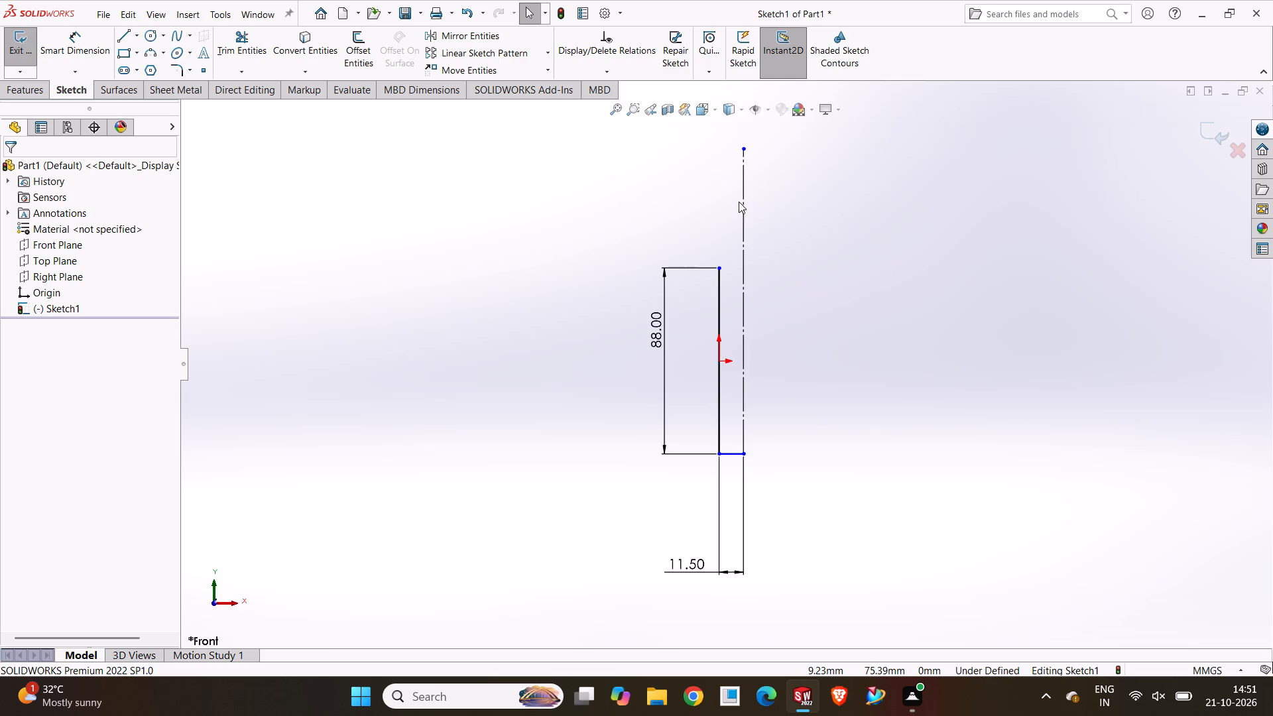
pyautogui.scroll(-1, 739, 202)
pyautogui.scroll(1, 739, 202)
pyautogui.click(38, 38)
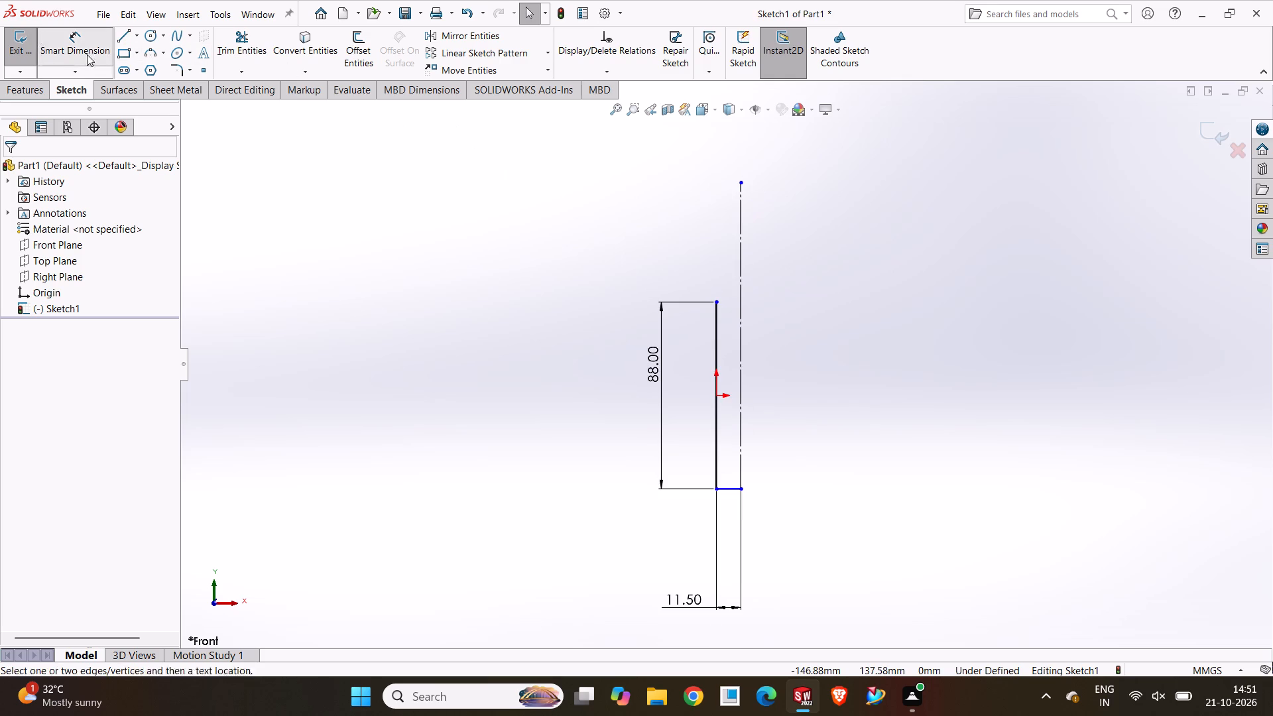
pyautogui.click(739, 274)
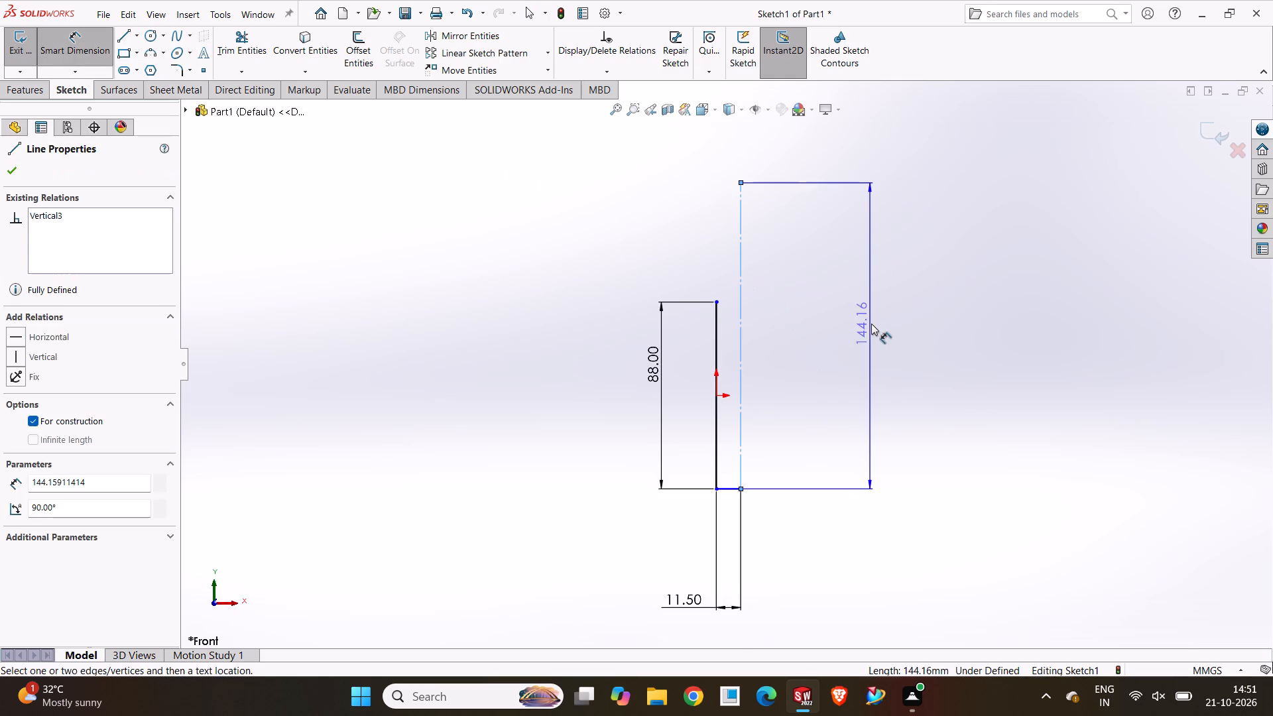
pyautogui.click(871, 324)
pyautogui.write('55')
pyautogui.press('BackSpace')
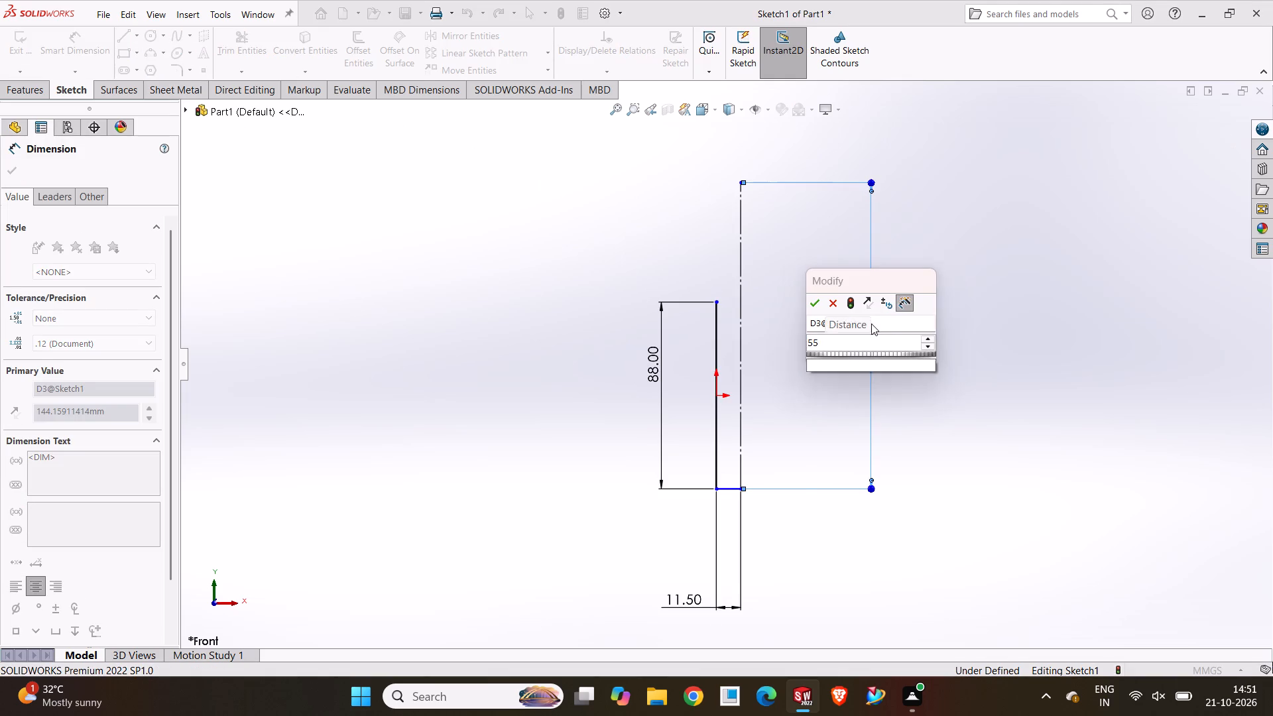
pyautogui.press('BackSpace')
pyautogui.press('BackSpace')
pyautogui.write('88')
pyautogui.press('Return')
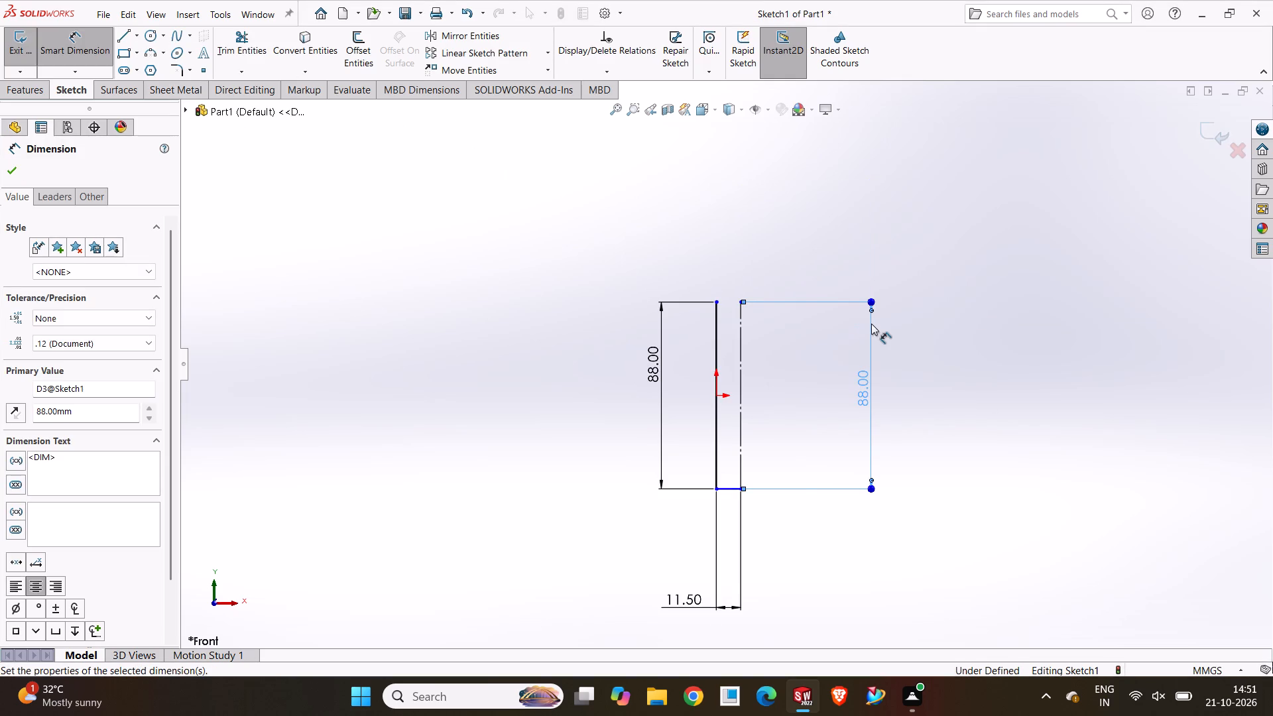
# Set the construction line's length dimension to 88+50 mm.
pyautogui.doubleClick(861, 379)
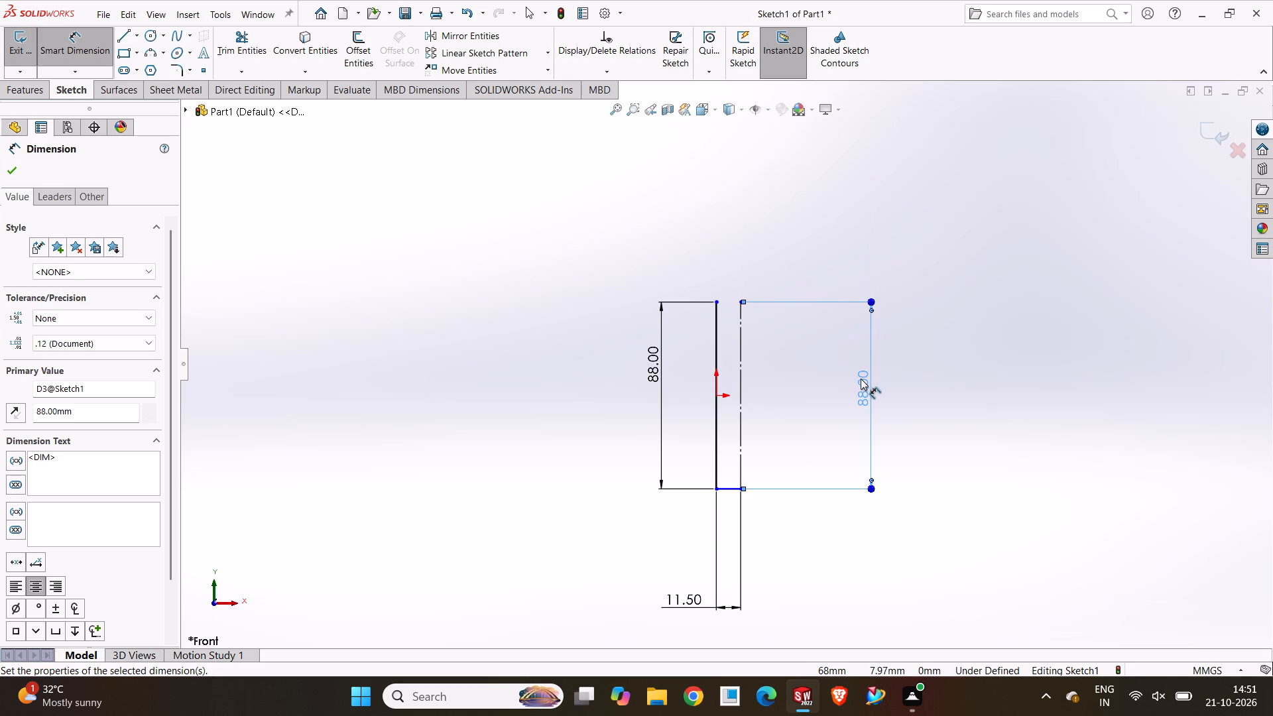
pyautogui.write('88+50')
pyautogui.press('Return')
pyautogui.click(975, 418)
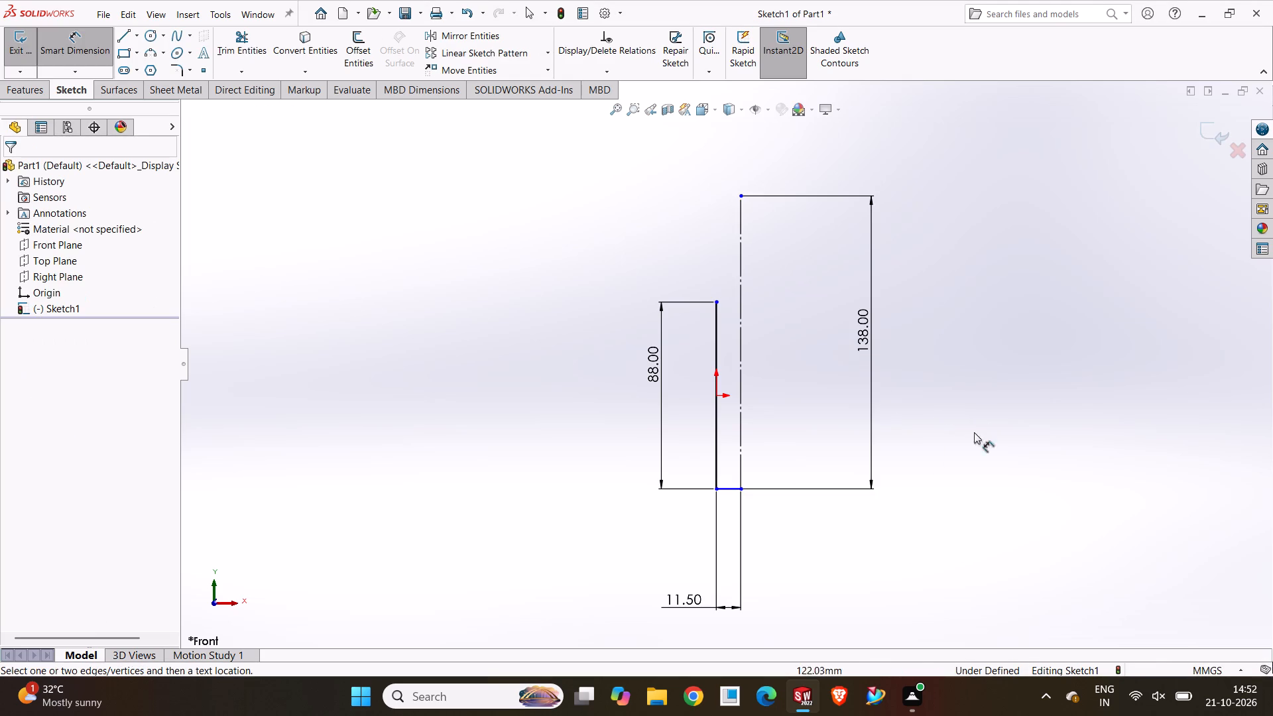
# Delete the length dimension of the vertical construction line.
pyautogui.click(816, 489)
pyautogui.press('Delete')
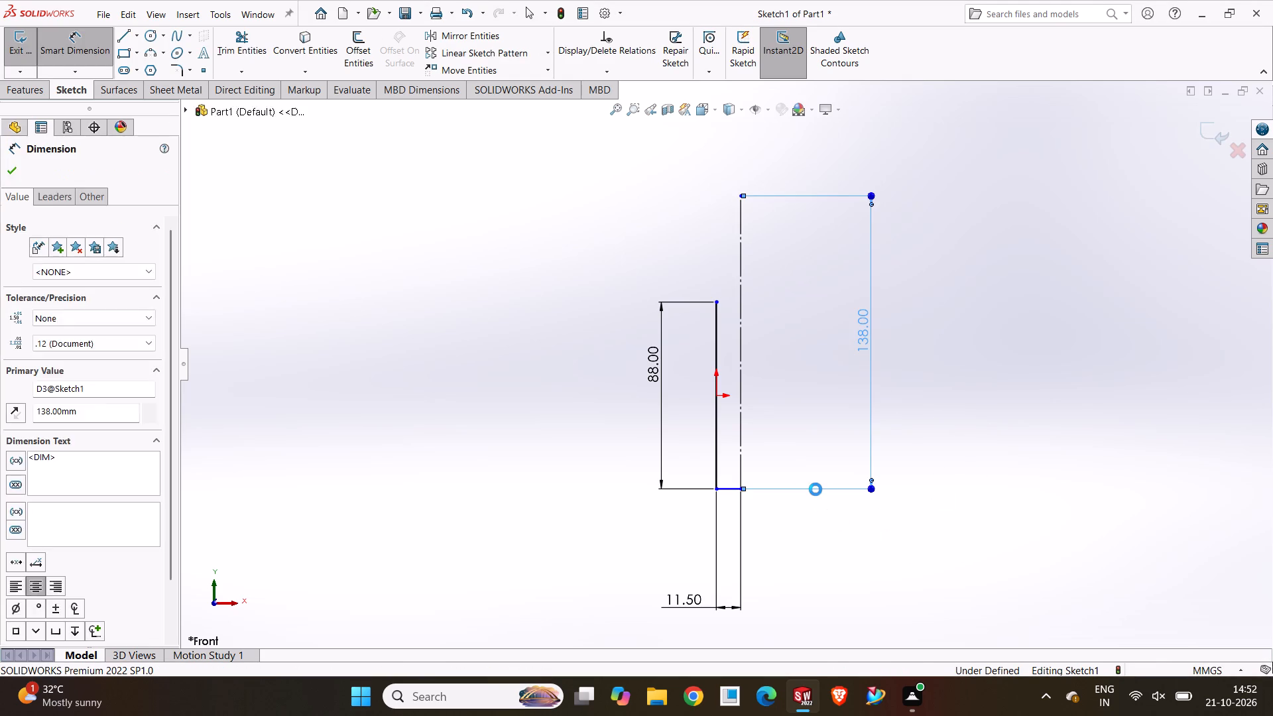
pyautogui.click(816, 490)
# Sketch a horizontal line about 11.5 mm long from the construction line's top endpoint toward the profile side.
pyautogui.click(129, 35)
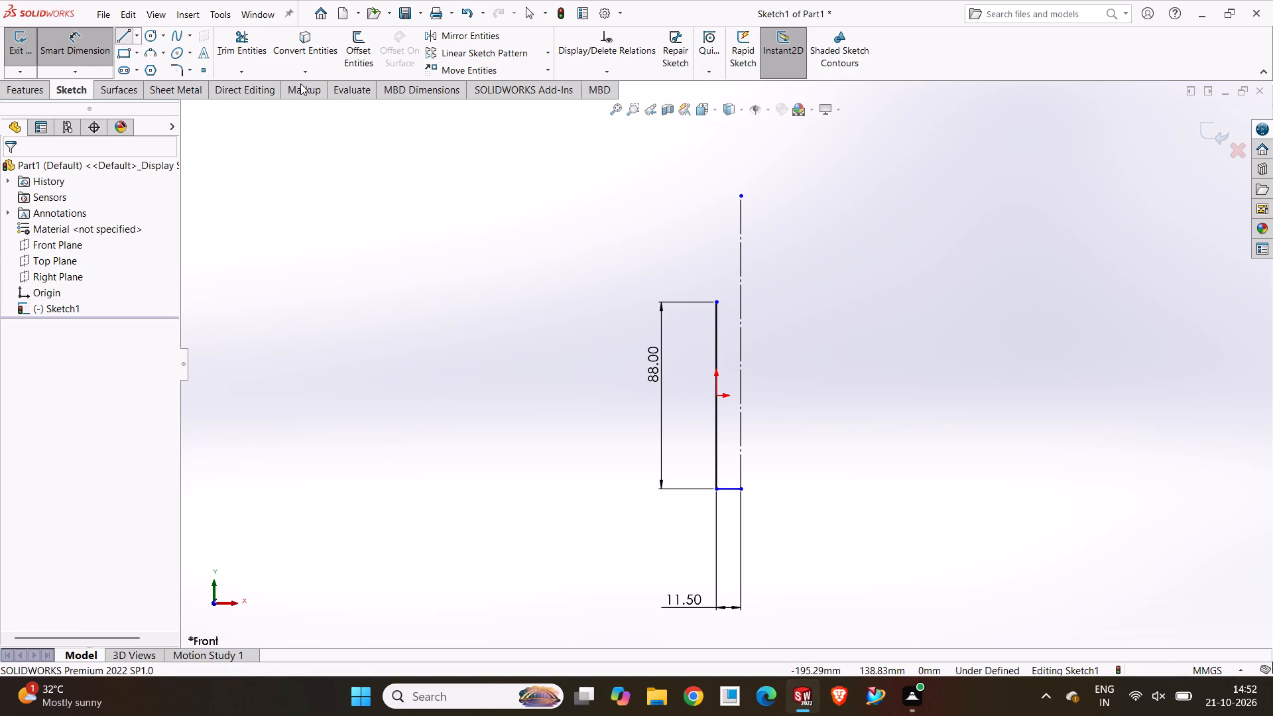
pyautogui.click(740, 198)
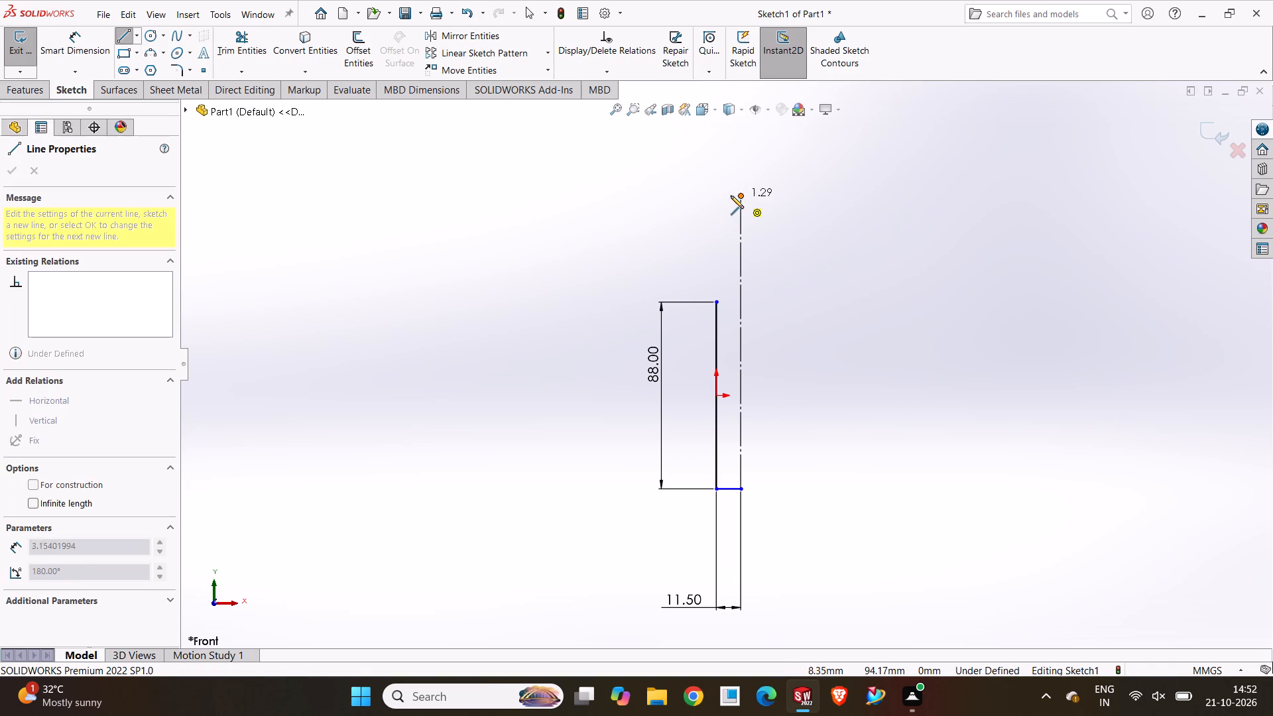
pyautogui.click(718, 196)
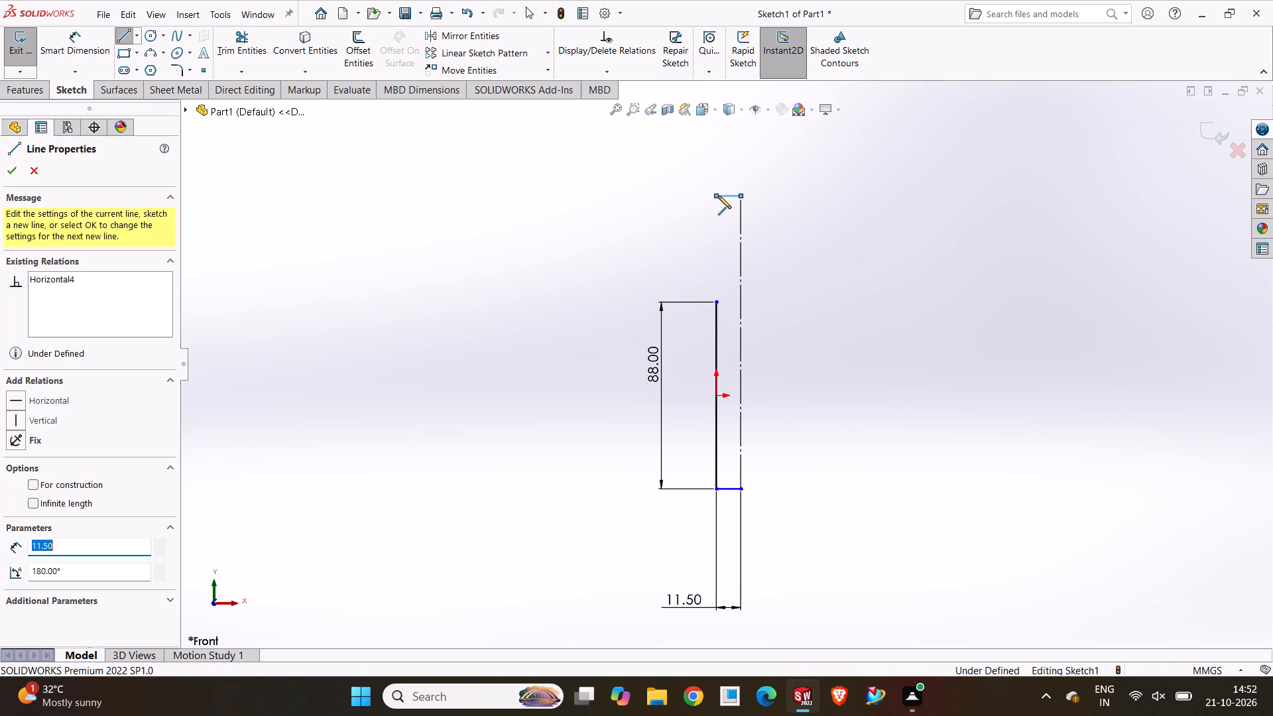
pyautogui.press('Escape')
# Dimension the short horizontal top line to 12.70 mm.
pyautogui.rightClick(718, 196)
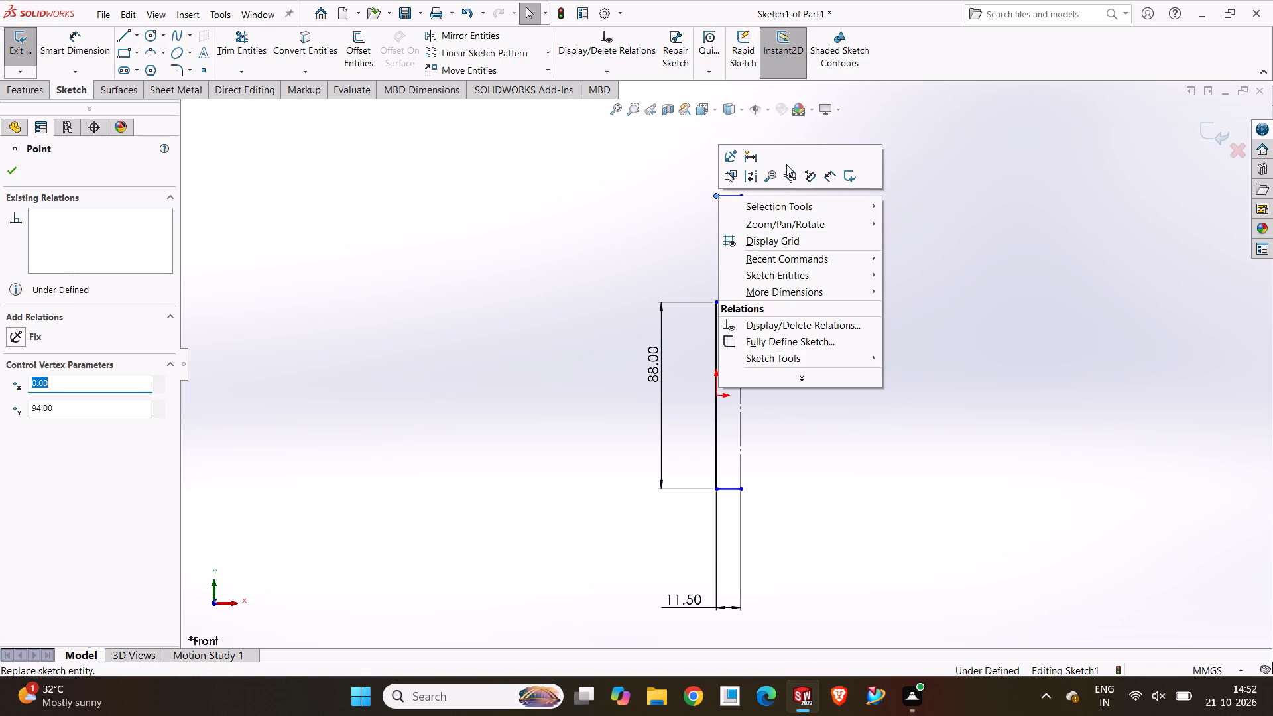
pyautogui.click(821, 178)
pyautogui.click(735, 197)
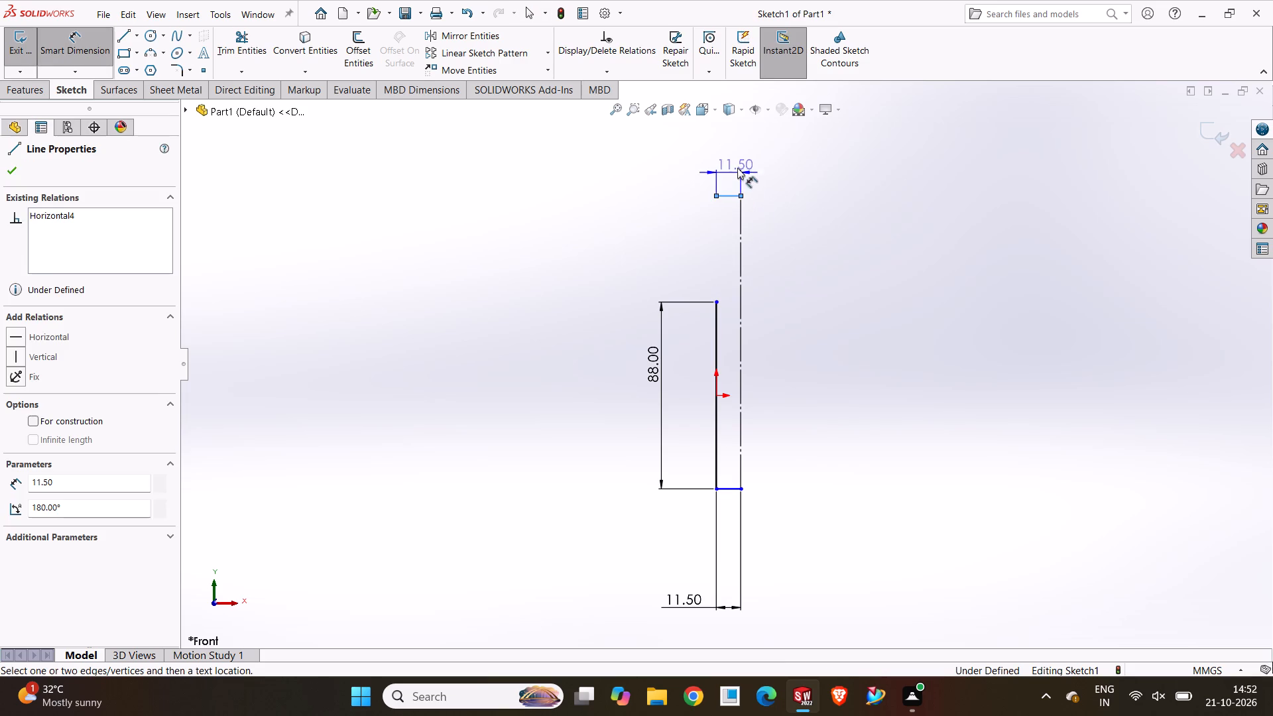
pyautogui.click(767, 166)
pyautogui.write('12.70')
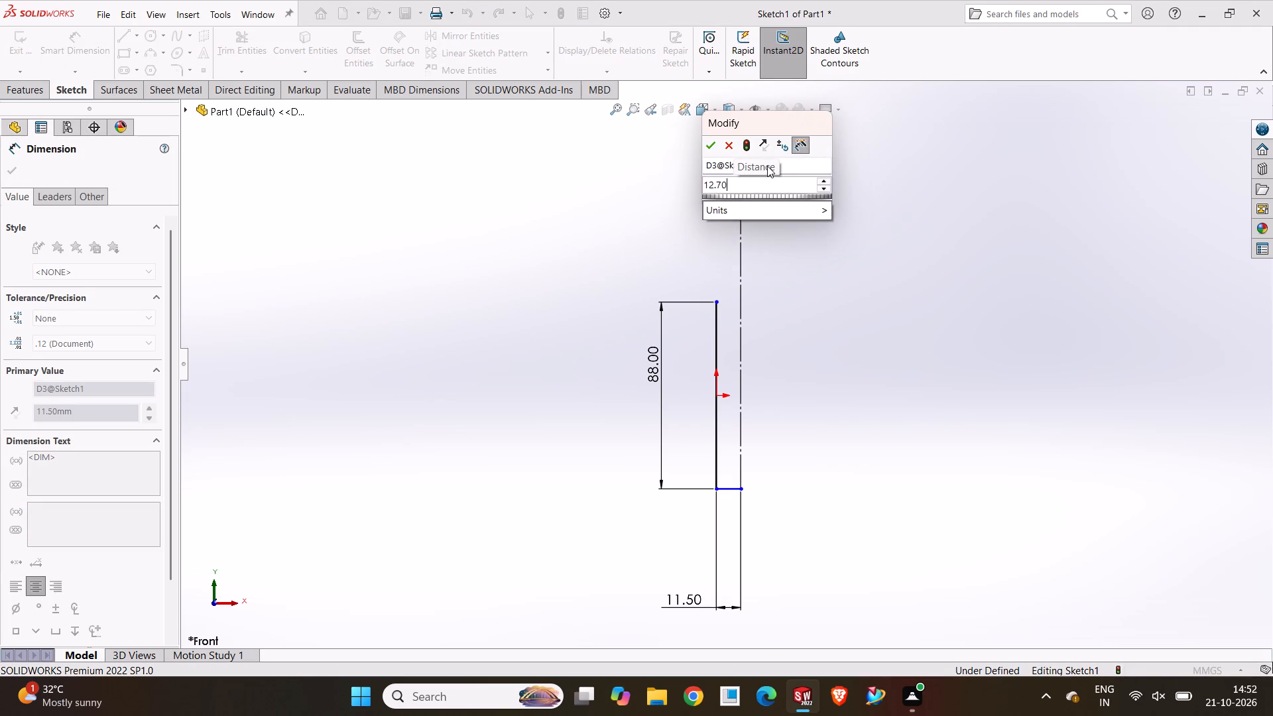
pyautogui.press('Return')
pyautogui.click(651, 237)
# Set the top line's dimension to 12.70/2 mm.
pyautogui.scroll(-5, 733, 231)
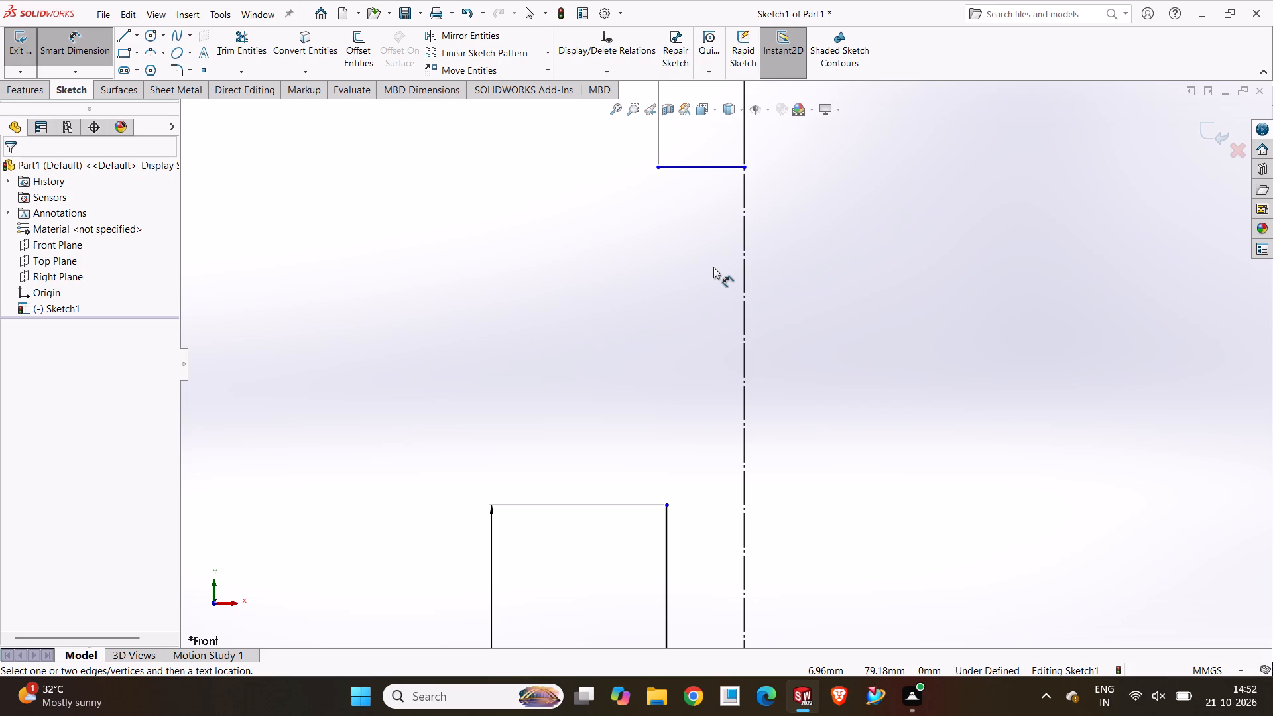
pyautogui.scroll(5, 703, 201)
pyautogui.doubleClick(760, 265)
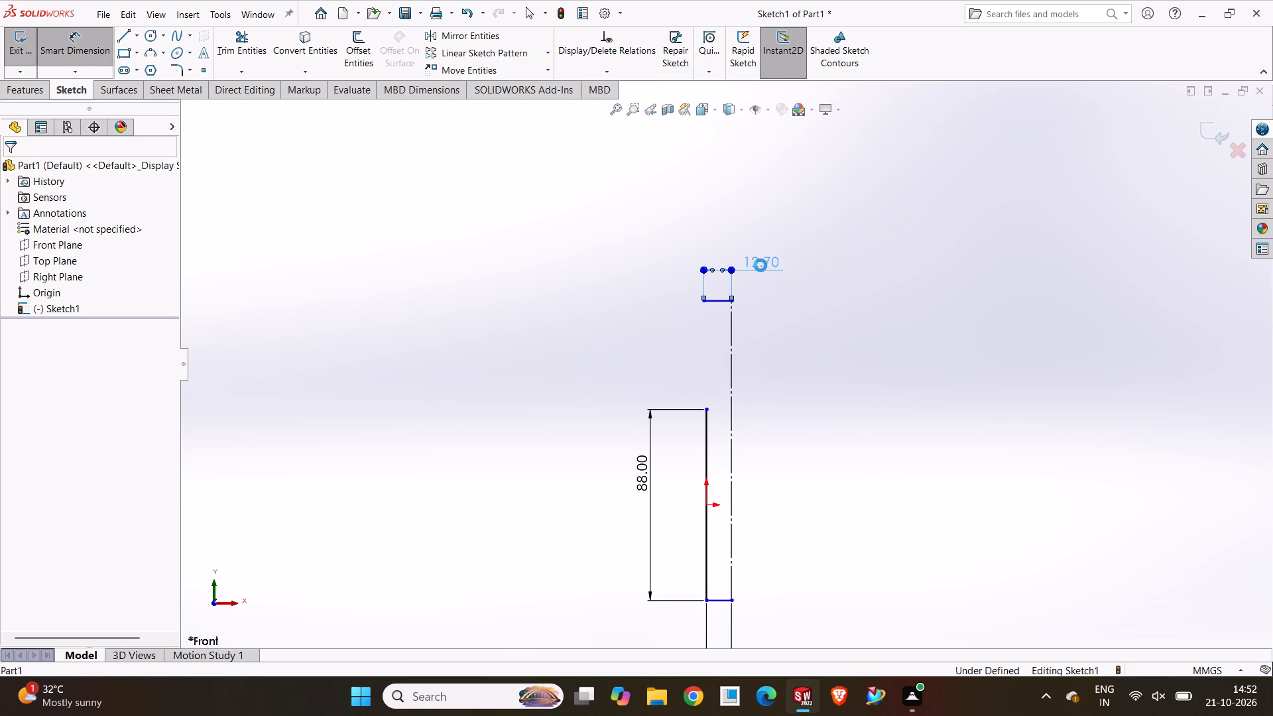
pyautogui.press('Right')
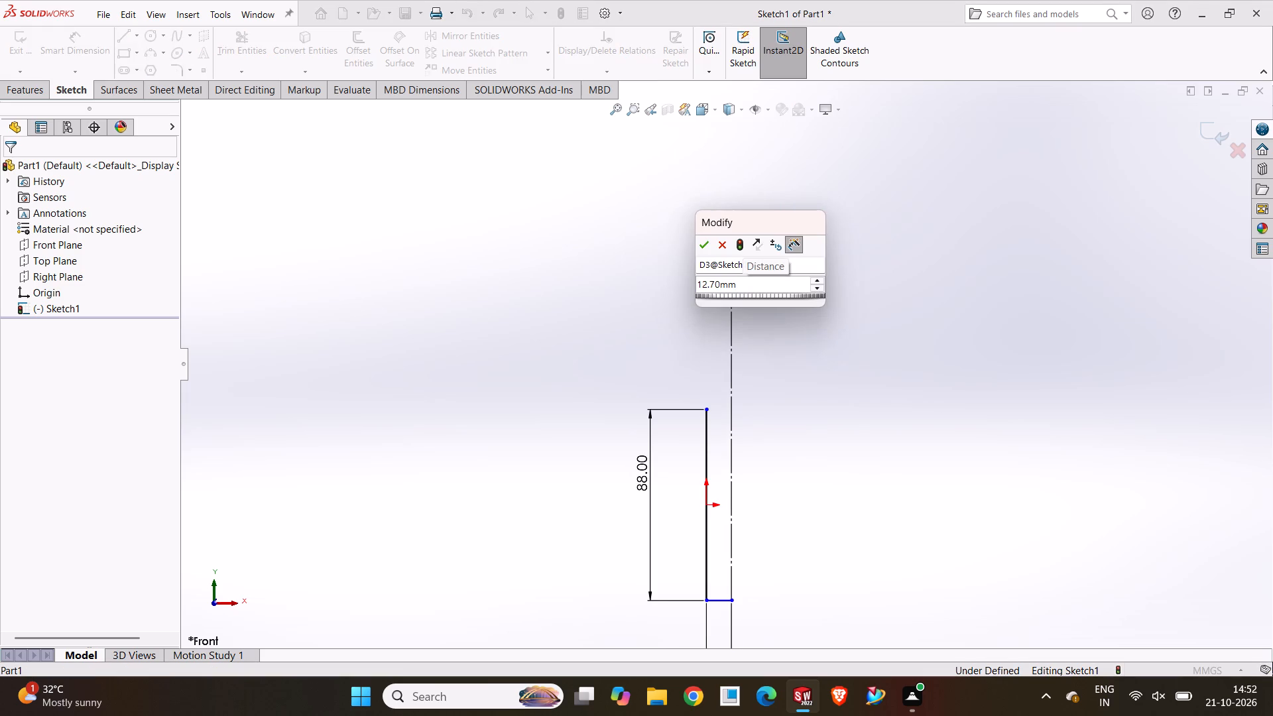
pyautogui.write('/2')
pyautogui.press('Return')
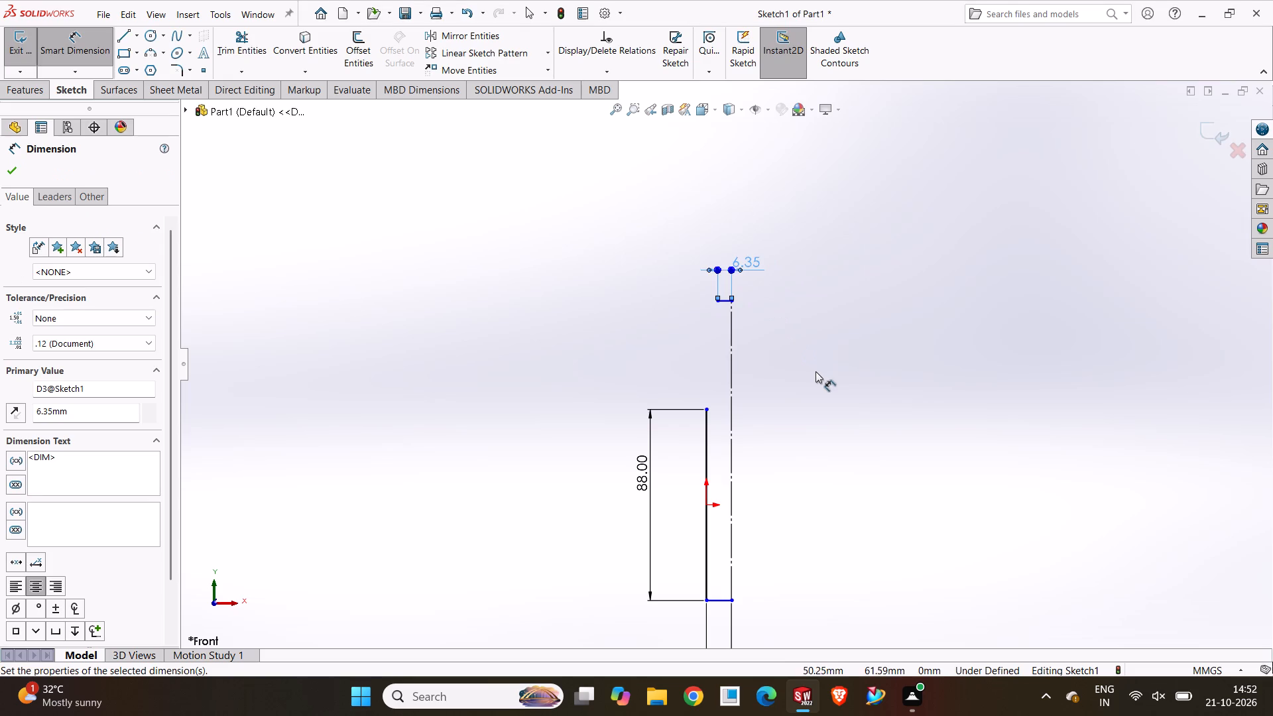
pyautogui.click(816, 371)
# Sketch a vertical line about 50 mm down from the top line's free end, continuing horizontally to the 88 mm line's upper endpoint.
pyautogui.scroll(-5, 734, 289)
pyautogui.click(120, 38)
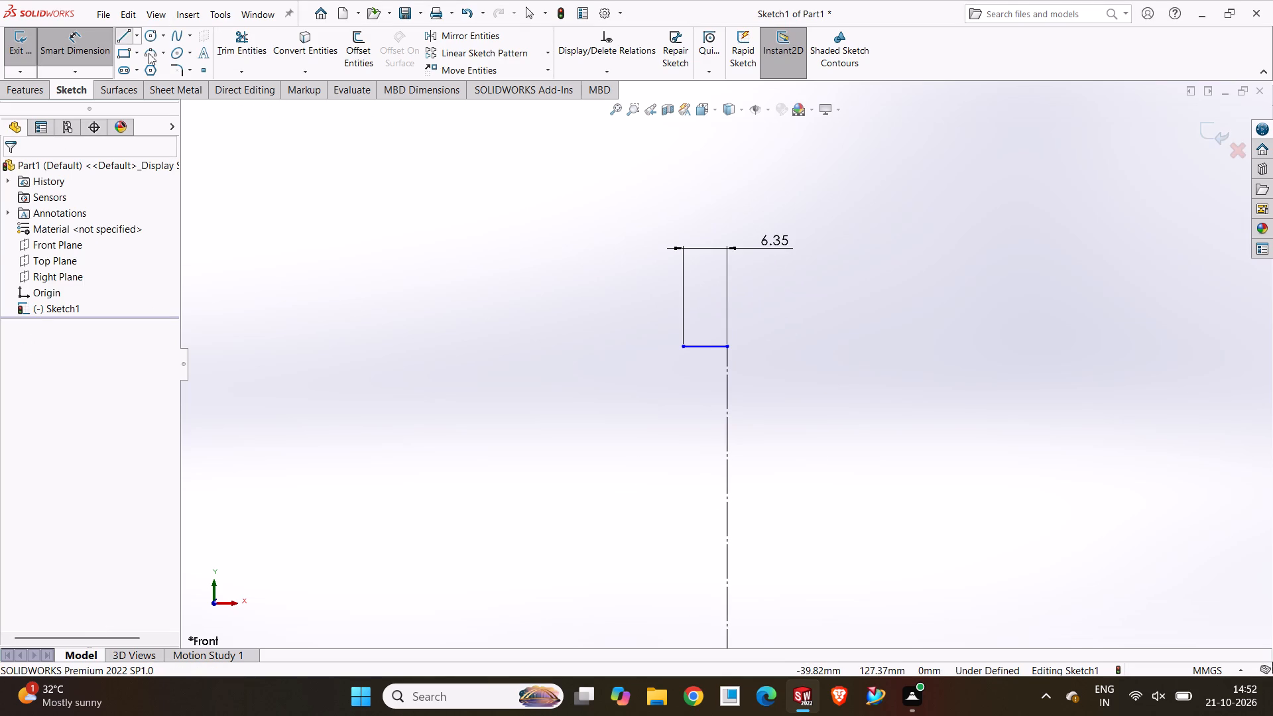
pyautogui.click(680, 346)
pyautogui.scroll(4, 687, 505)
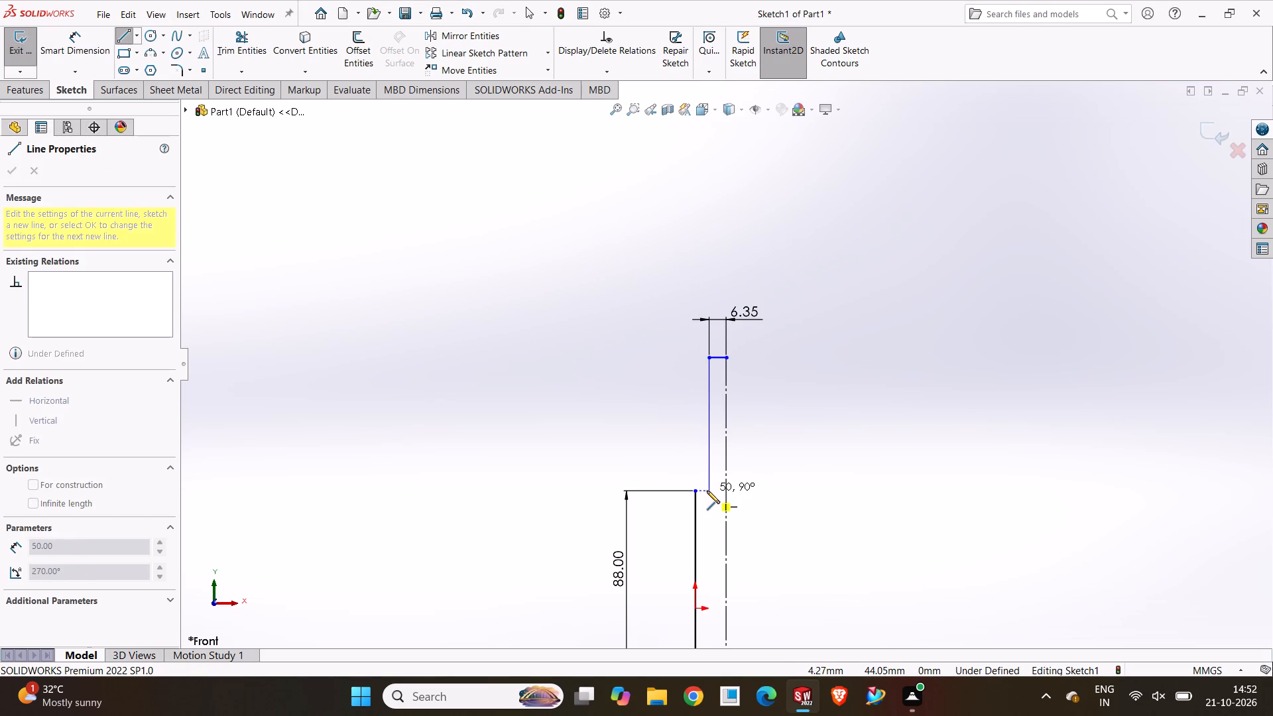
pyautogui.scroll(-5, 712, 490)
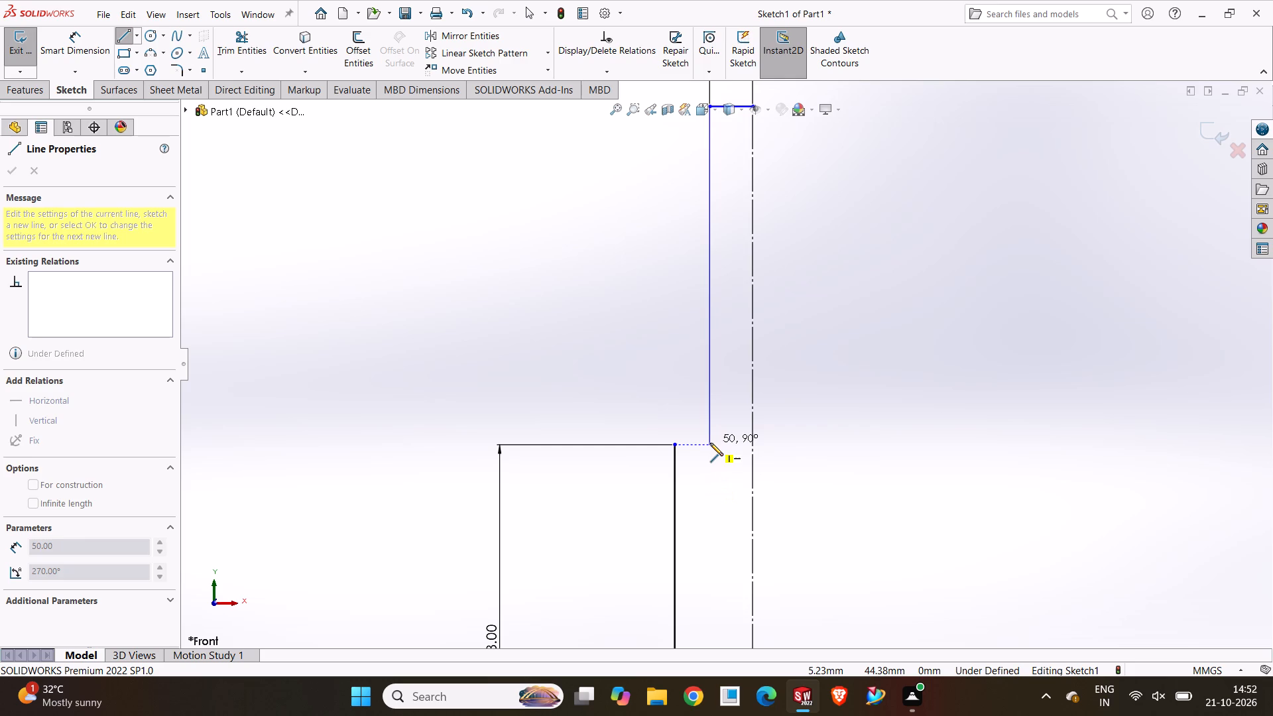
pyautogui.click(710, 443)
pyautogui.click(676, 446)
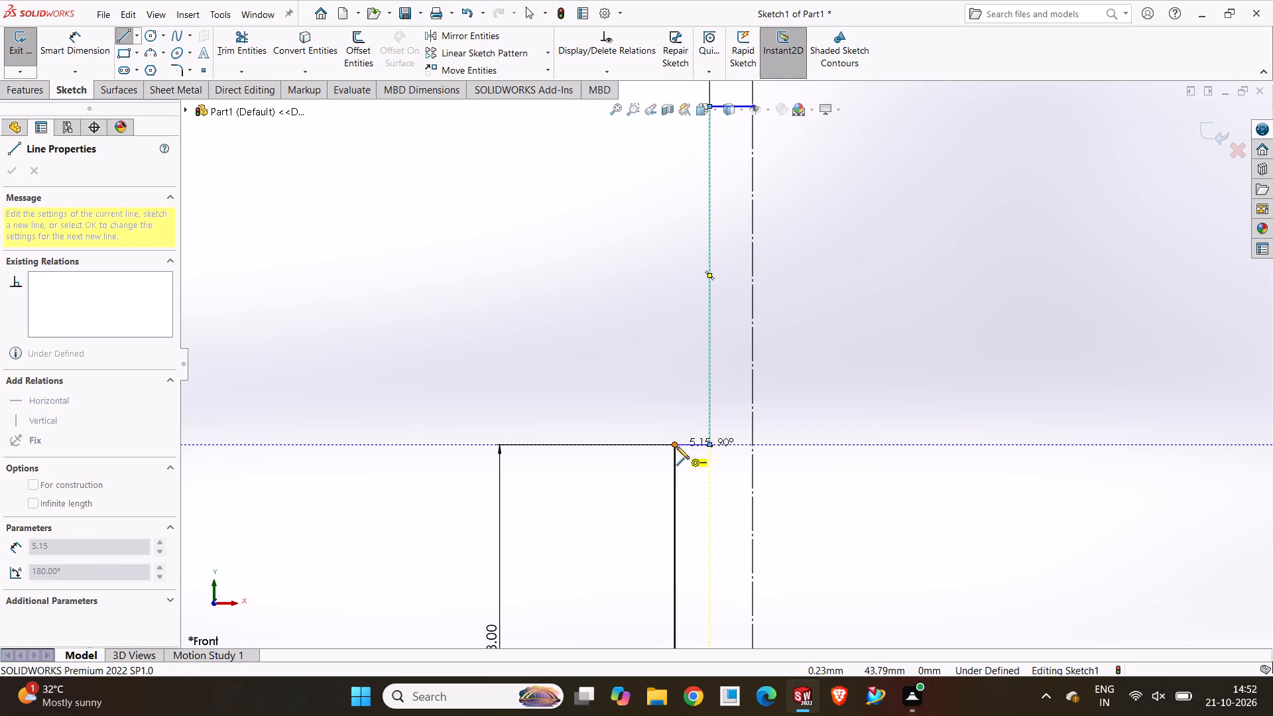
pyautogui.press('Escape')
pyautogui.press('Escape')
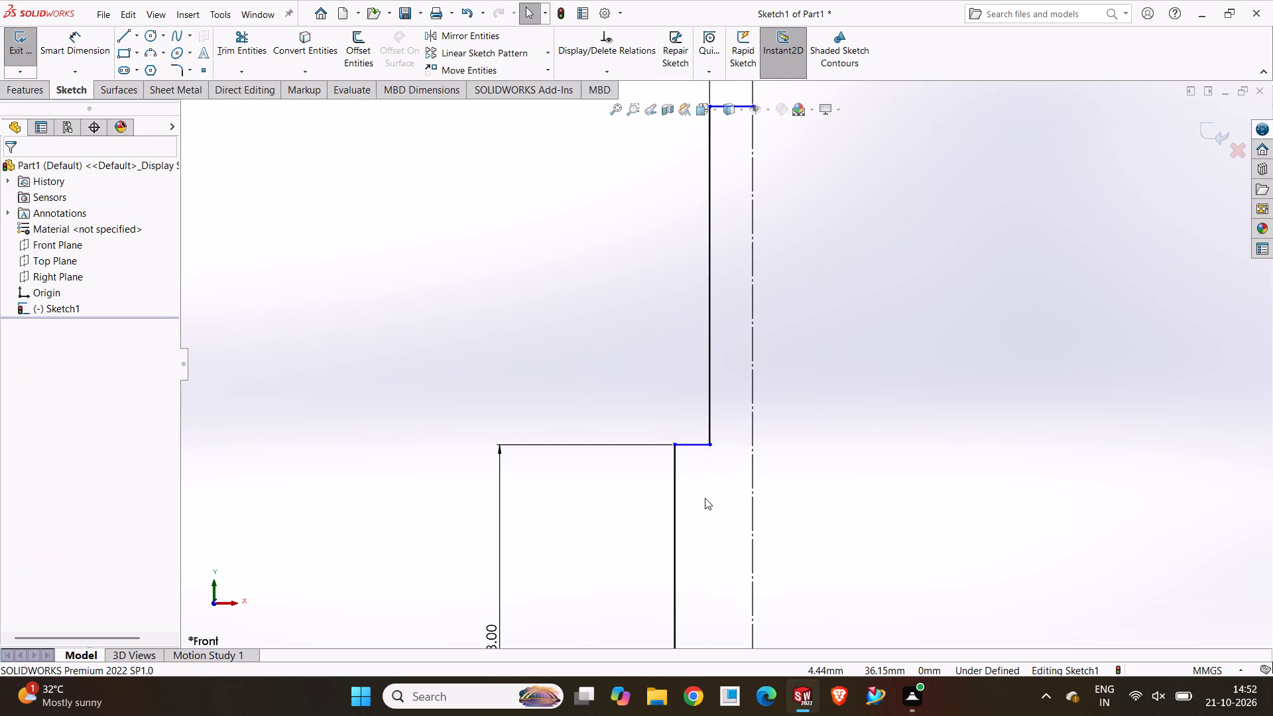
# Dimension the length of the upper vertical profile line, placing the dimension in line with the 88 mm one.
pyautogui.scroll(7, 705, 498)
pyautogui.scroll(-4, 719, 500)
pyautogui.scroll(1, 719, 501)
pyautogui.scroll(-2, 719, 501)
pyautogui.scroll(3, 720, 435)
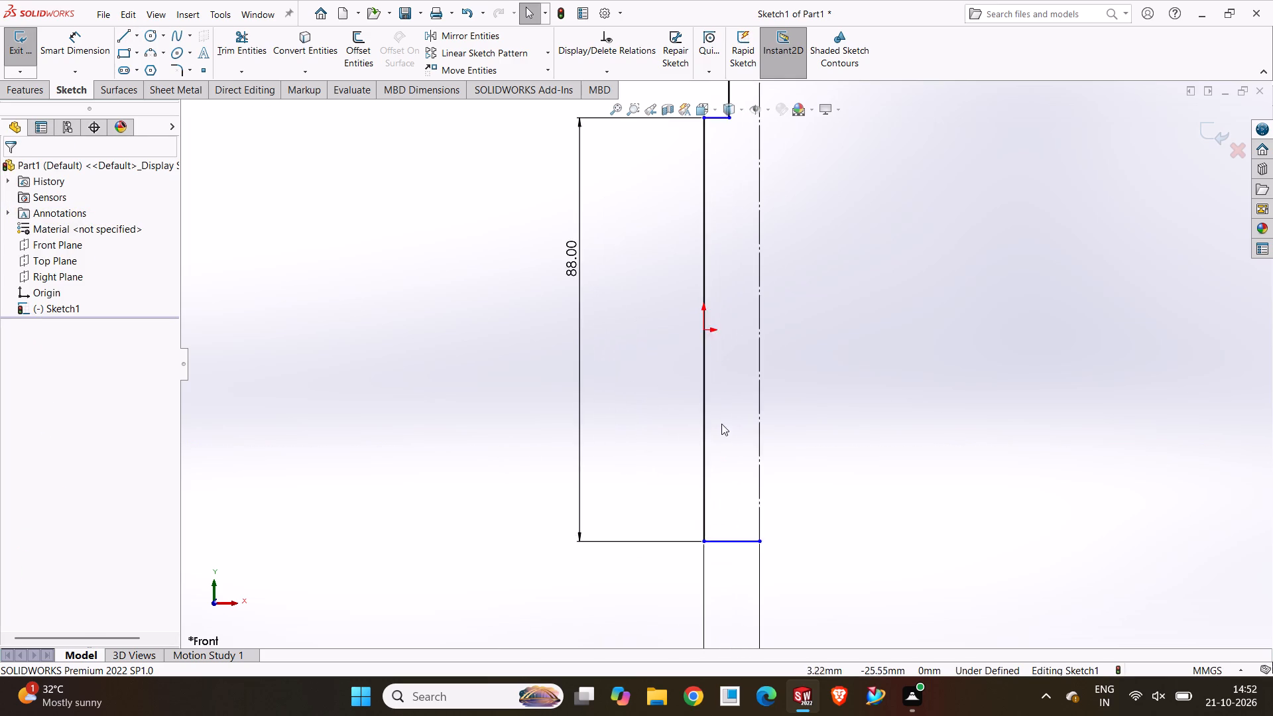
pyautogui.scroll(2, 721, 424)
pyautogui.scroll(-1, 744, 231)
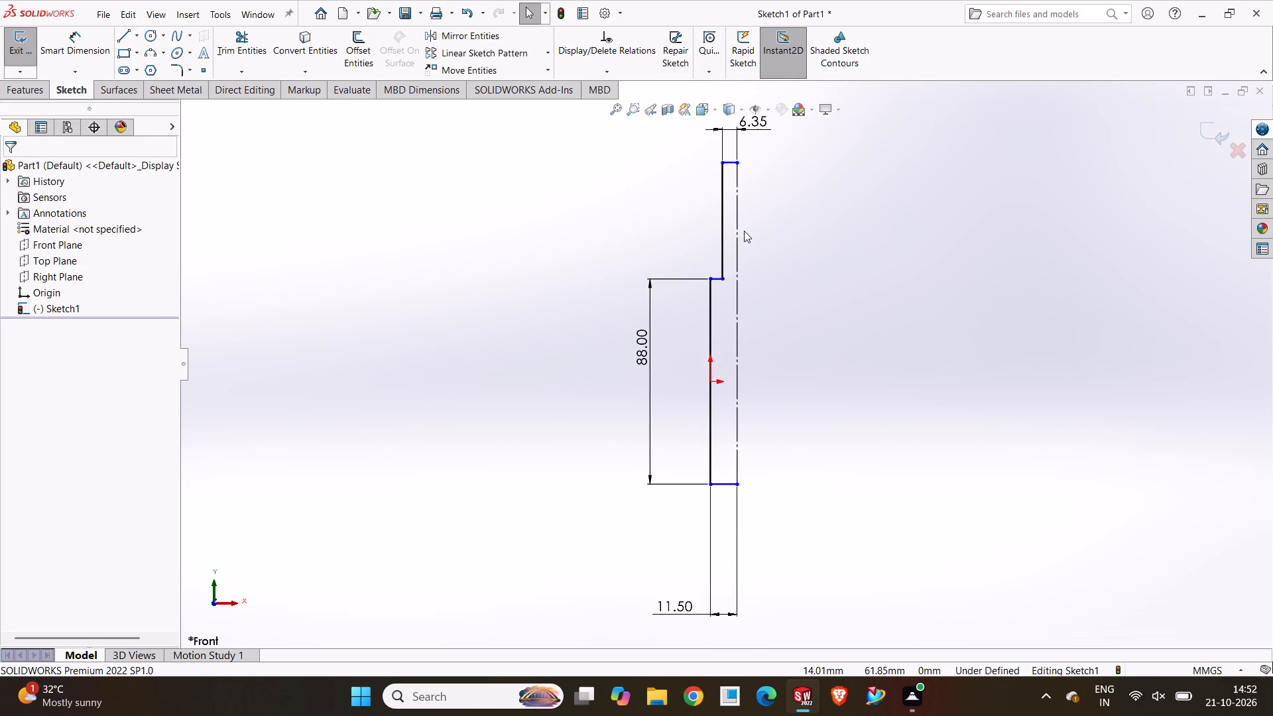
pyautogui.click(80, 58)
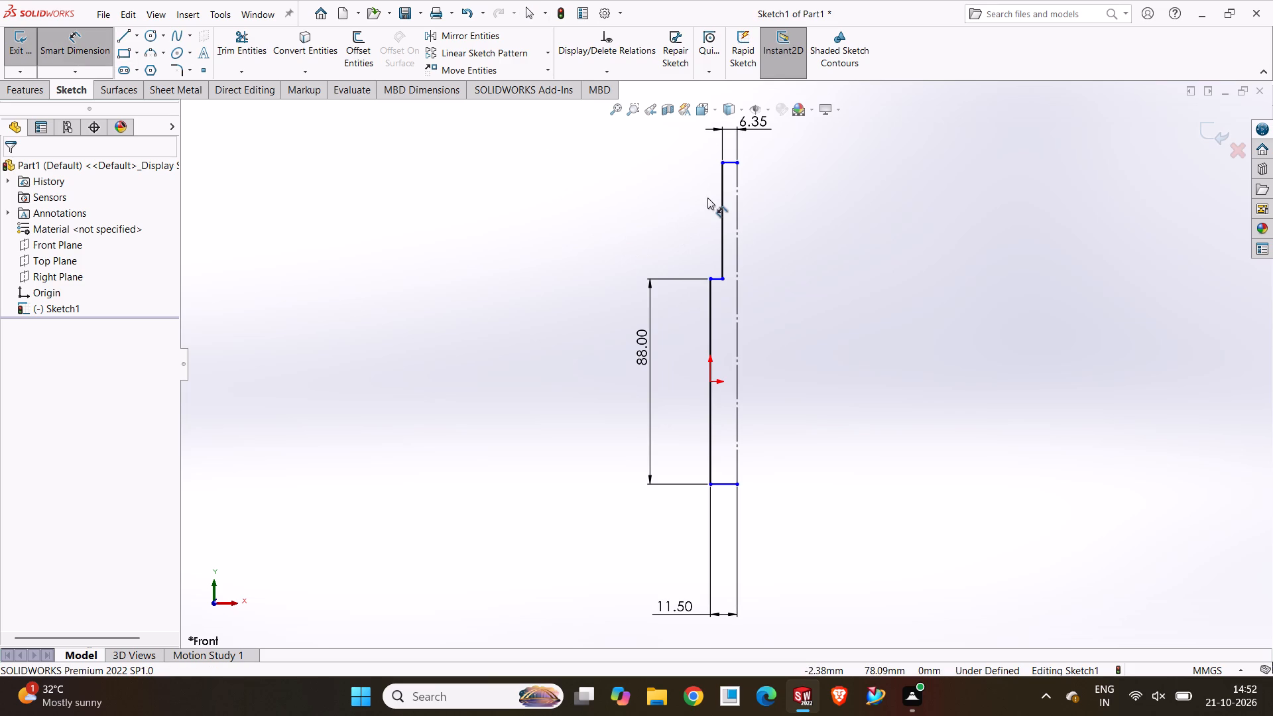
pyautogui.click(719, 214)
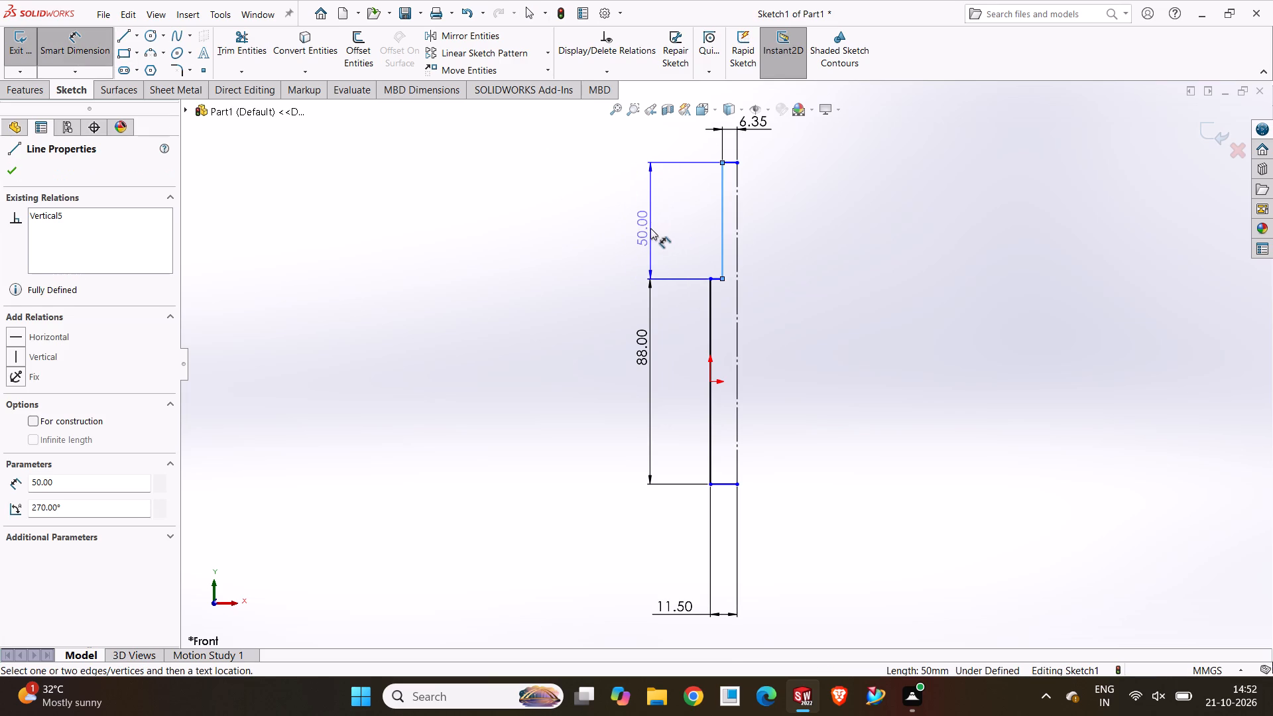
pyautogui.click(650, 228)
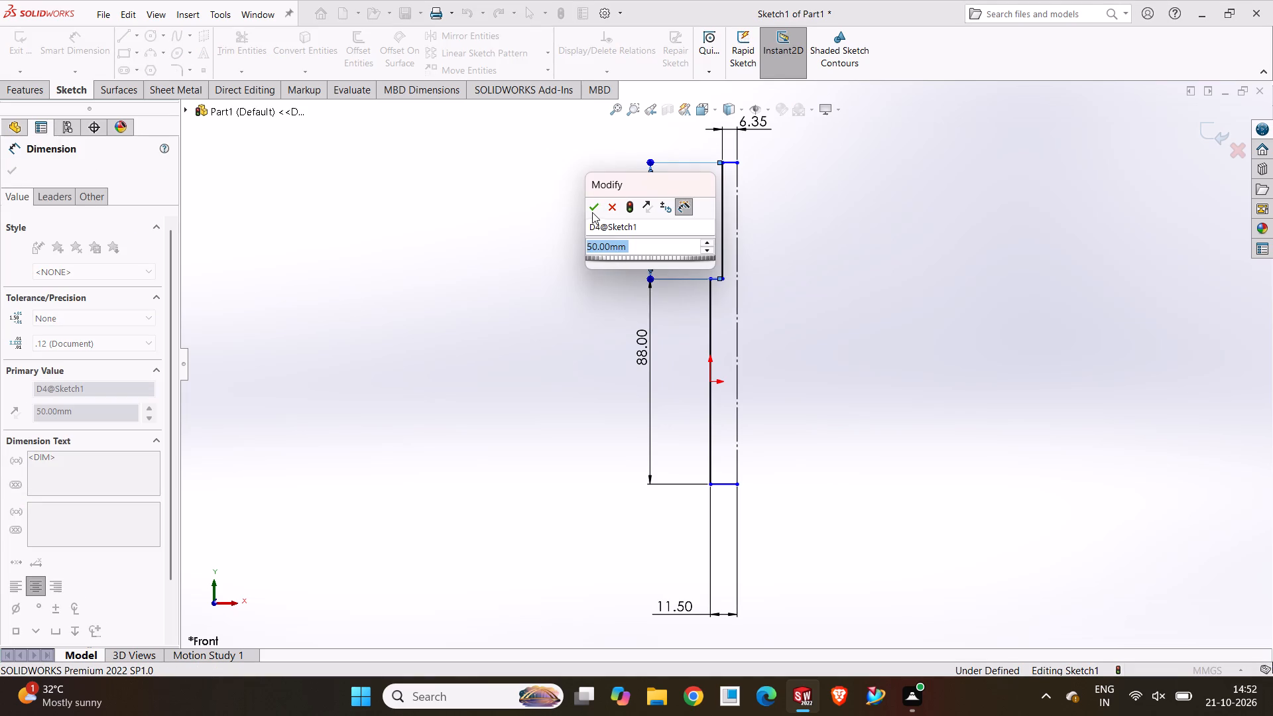
pyautogui.click(594, 213)
pyautogui.click(498, 257)
# Dimension the vertical distance between the construction line's top endpoint and the origin.
pyautogui.scroll(-1, 756, 171)
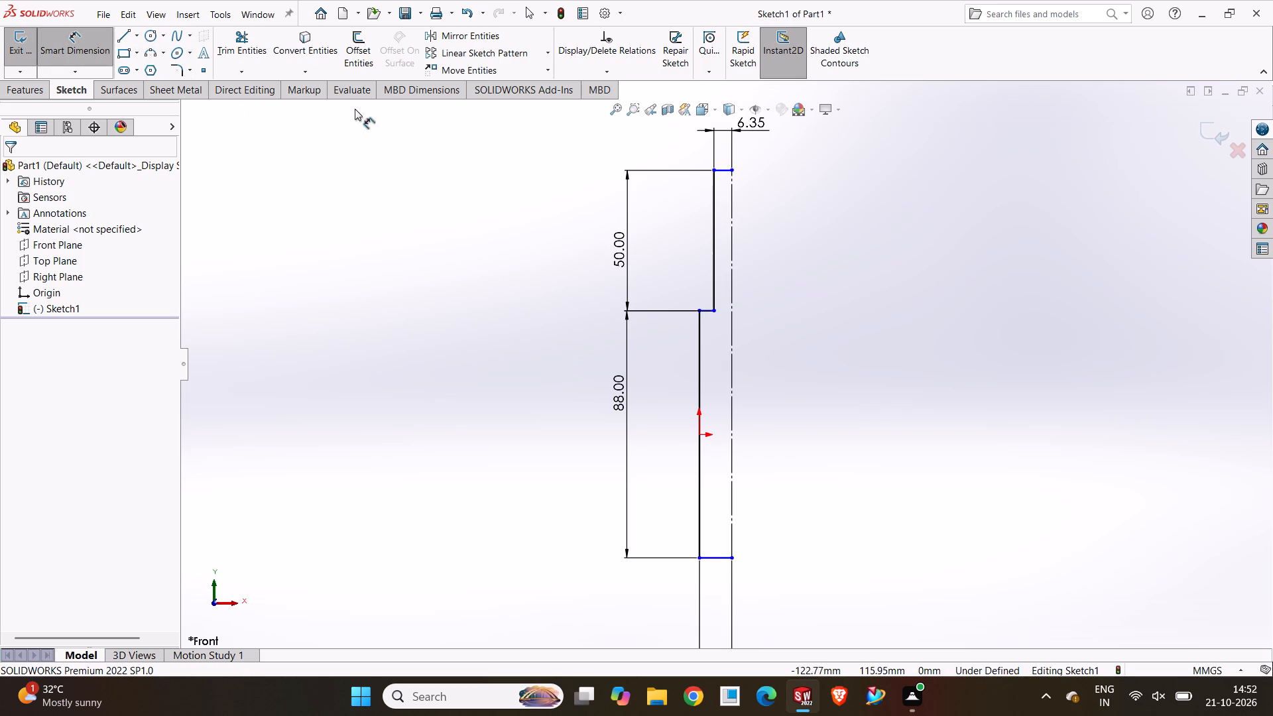
pyautogui.click(734, 173)
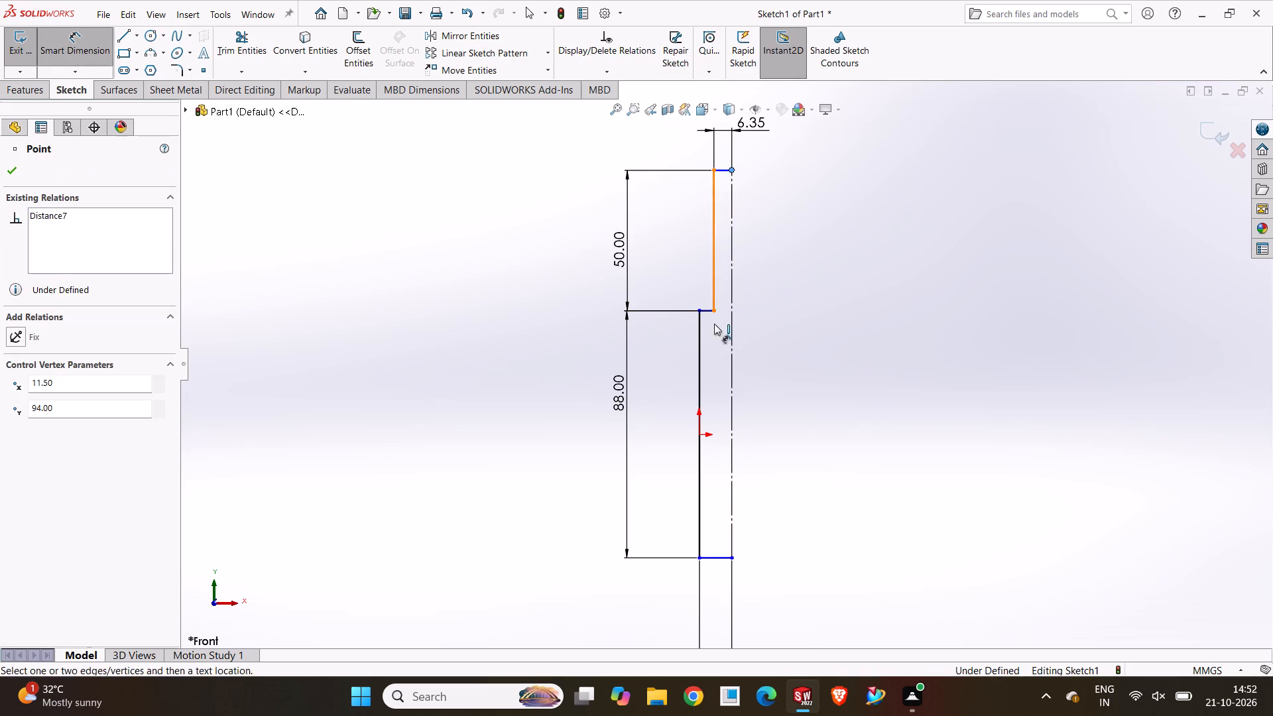
pyautogui.click(703, 437)
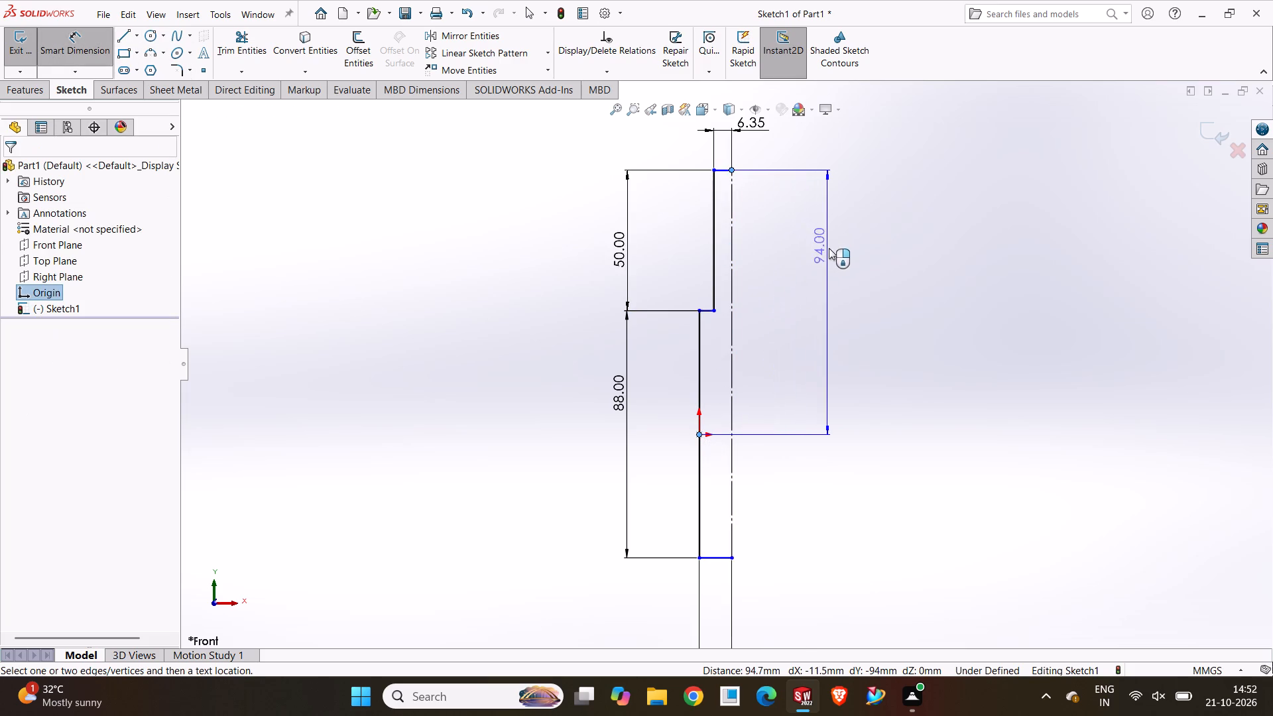
pyautogui.click(835, 270)
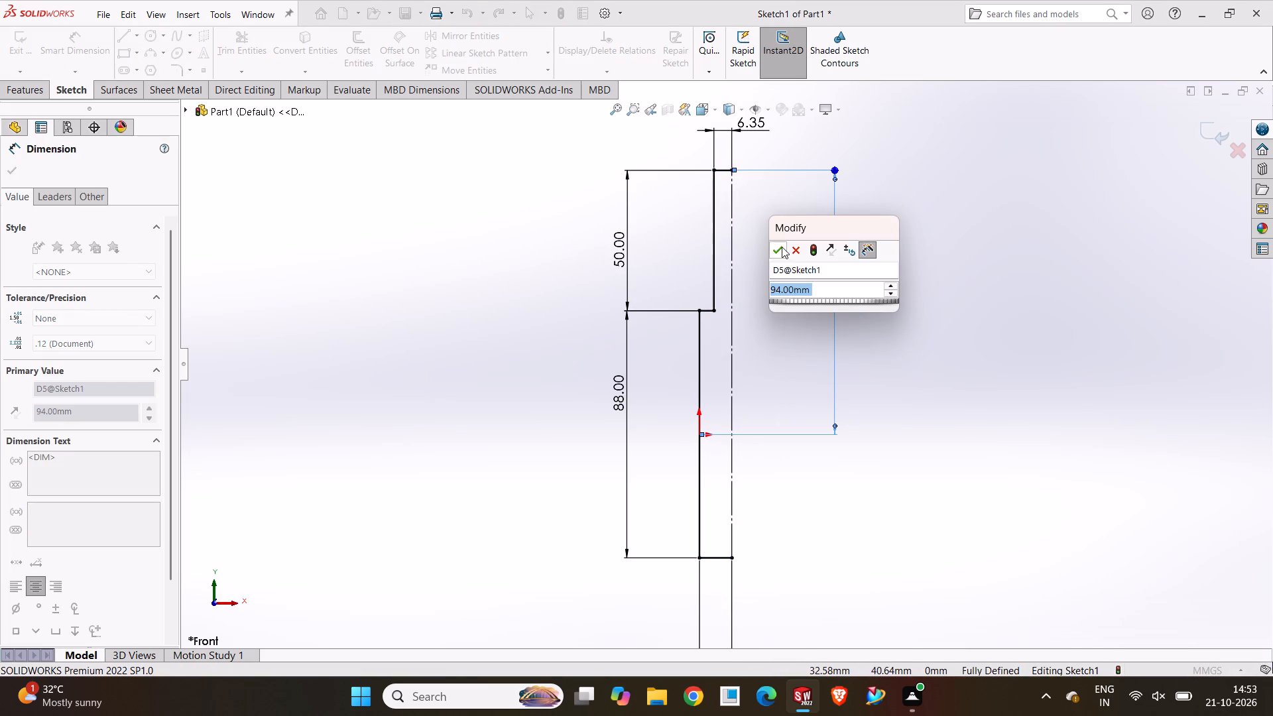
pyautogui.click(782, 247)
pyautogui.click(460, 331)
# Create a Revolved Boss/Base from the stepped profile, turning it 360 degrees about the vertical construction line.
pyautogui.click(21, 93)
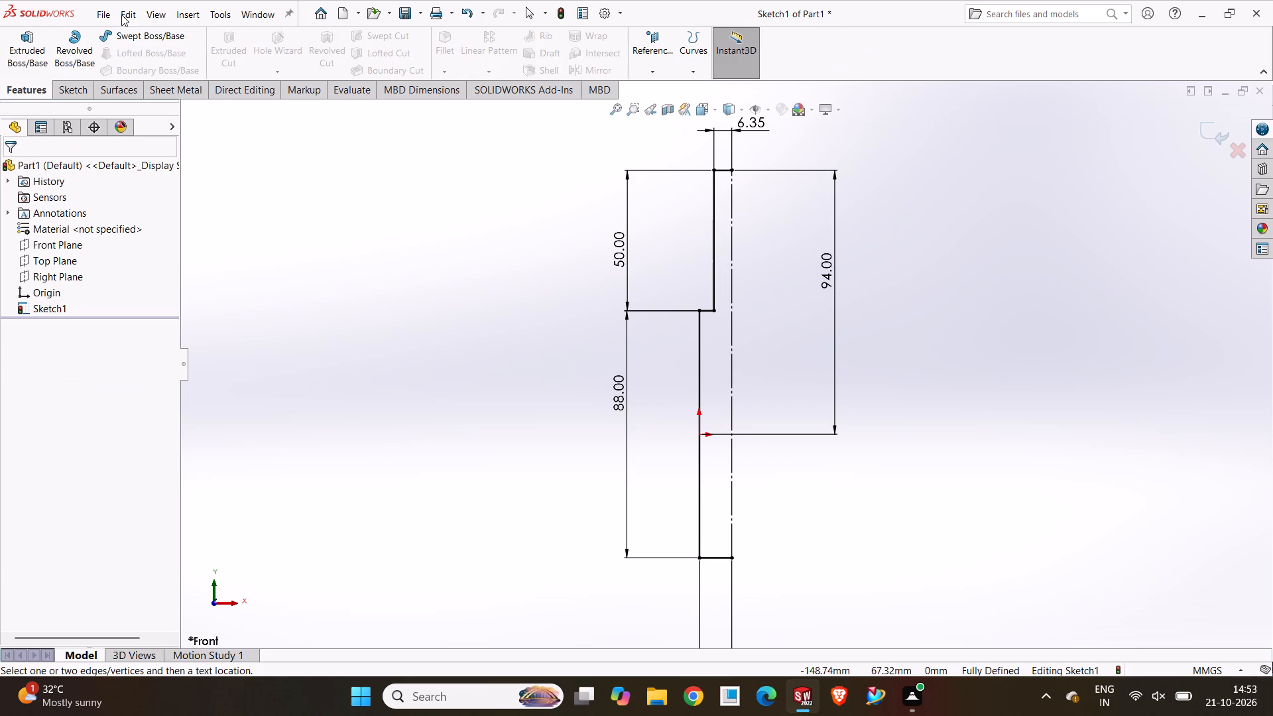
pyautogui.click(88, 43)
pyautogui.click(675, 348)
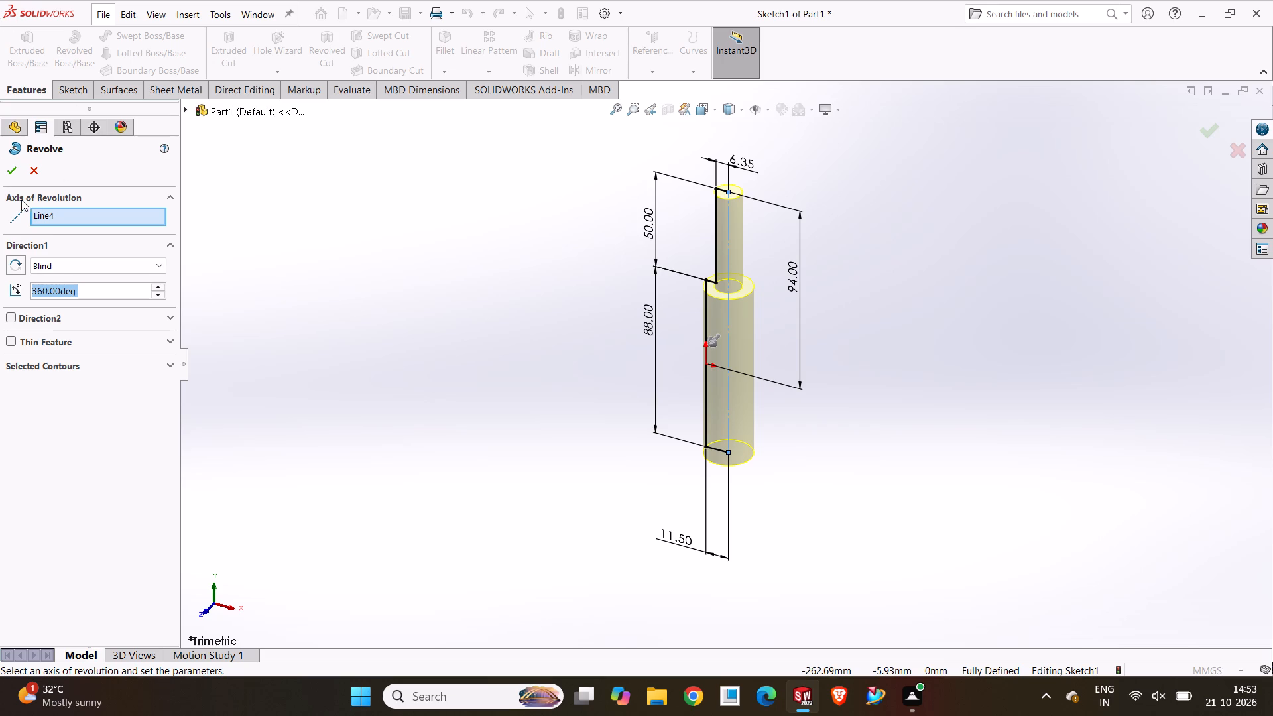
pyautogui.click(7, 170)
pyautogui.click(366, 262)
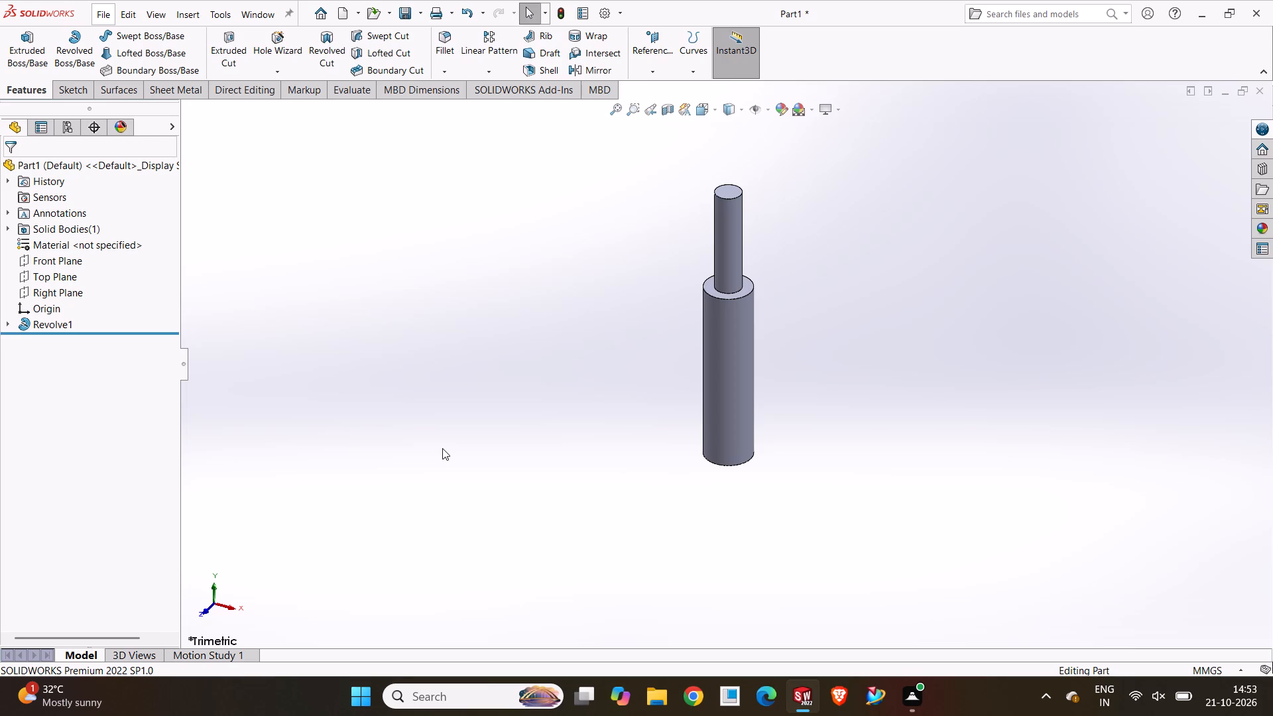
# Try several metal aluminum finishes on the whole part, ending with the cast aluminum appearance.
pyautogui.click(139, 169)
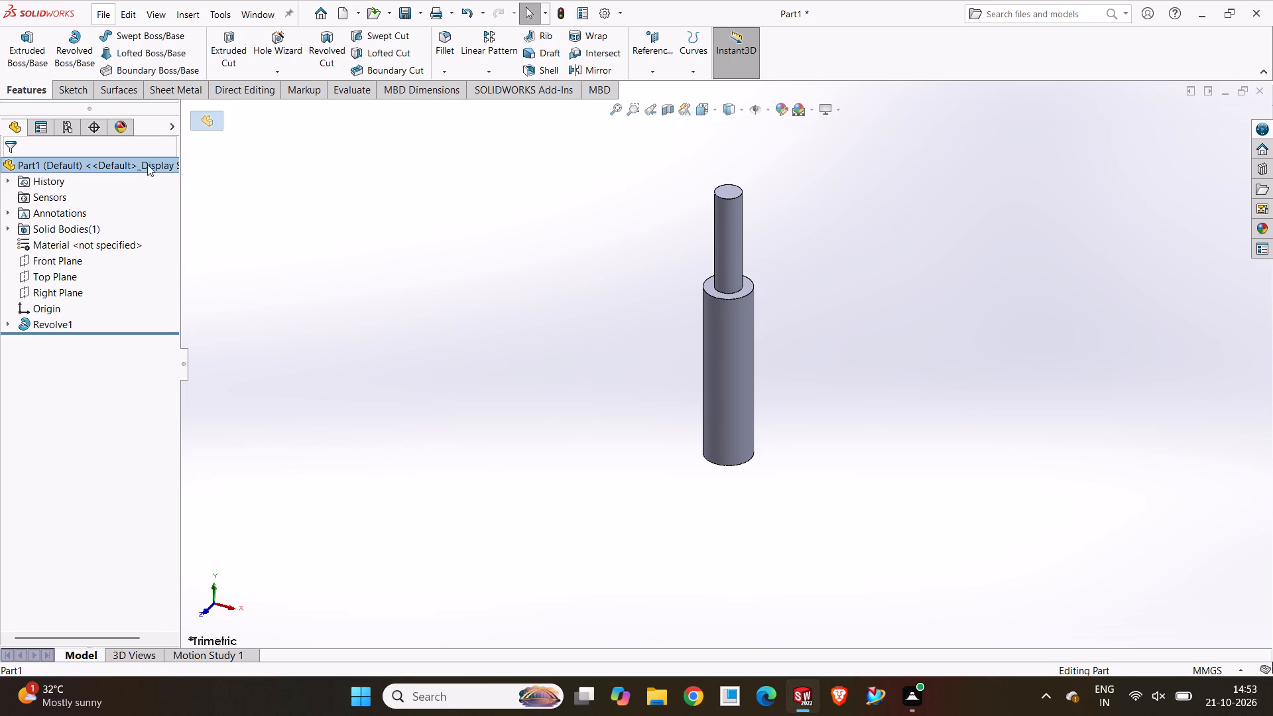
pyautogui.click(1263, 226)
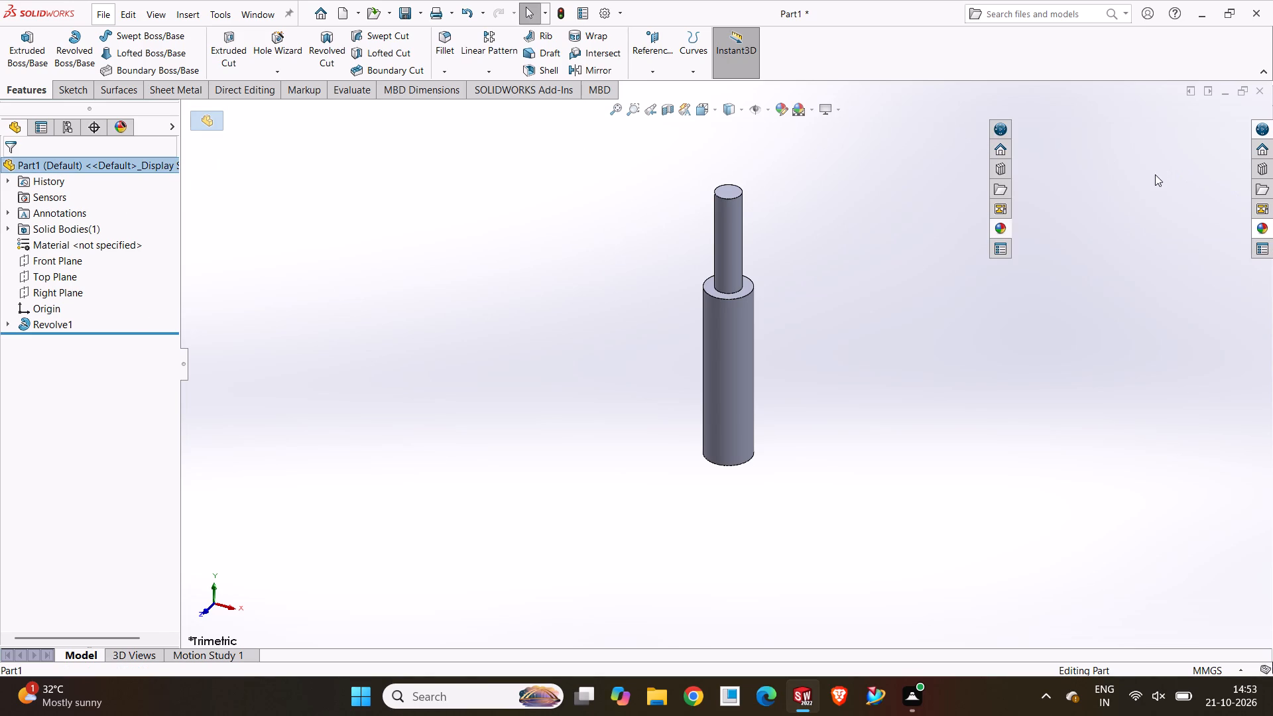
pyautogui.click(1022, 133)
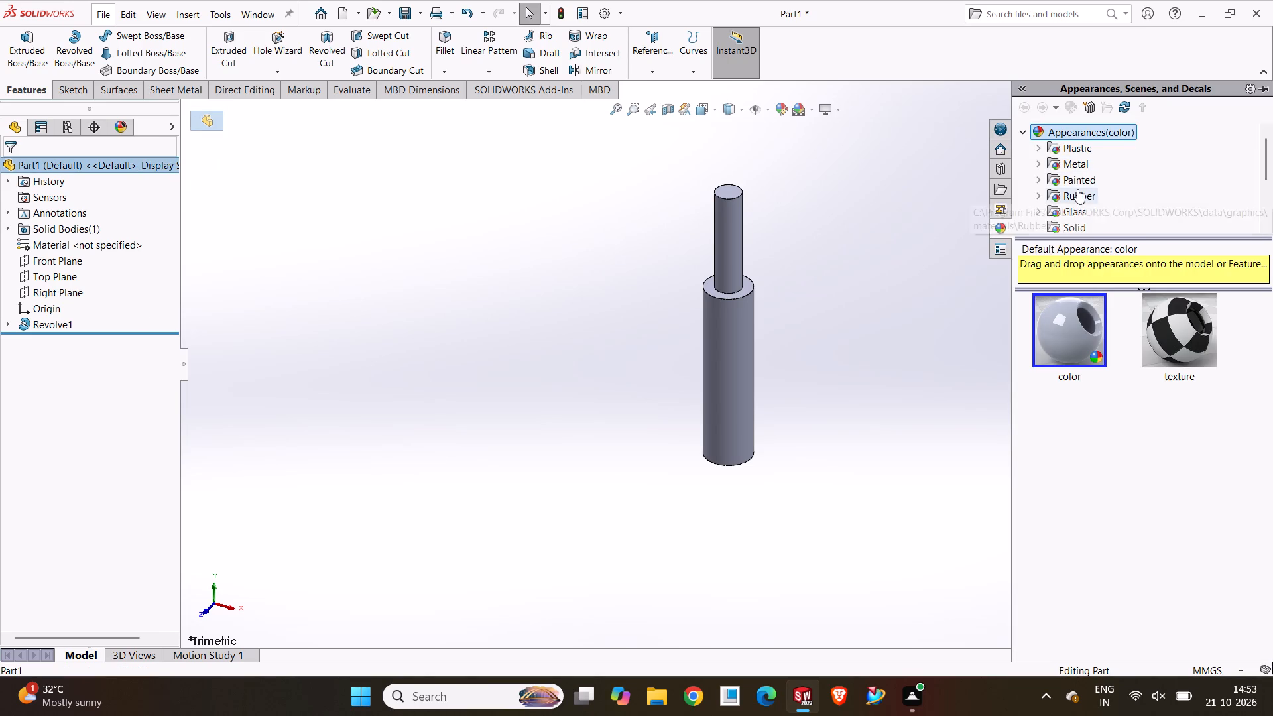
pyautogui.click(1044, 165)
pyautogui.click(1093, 180)
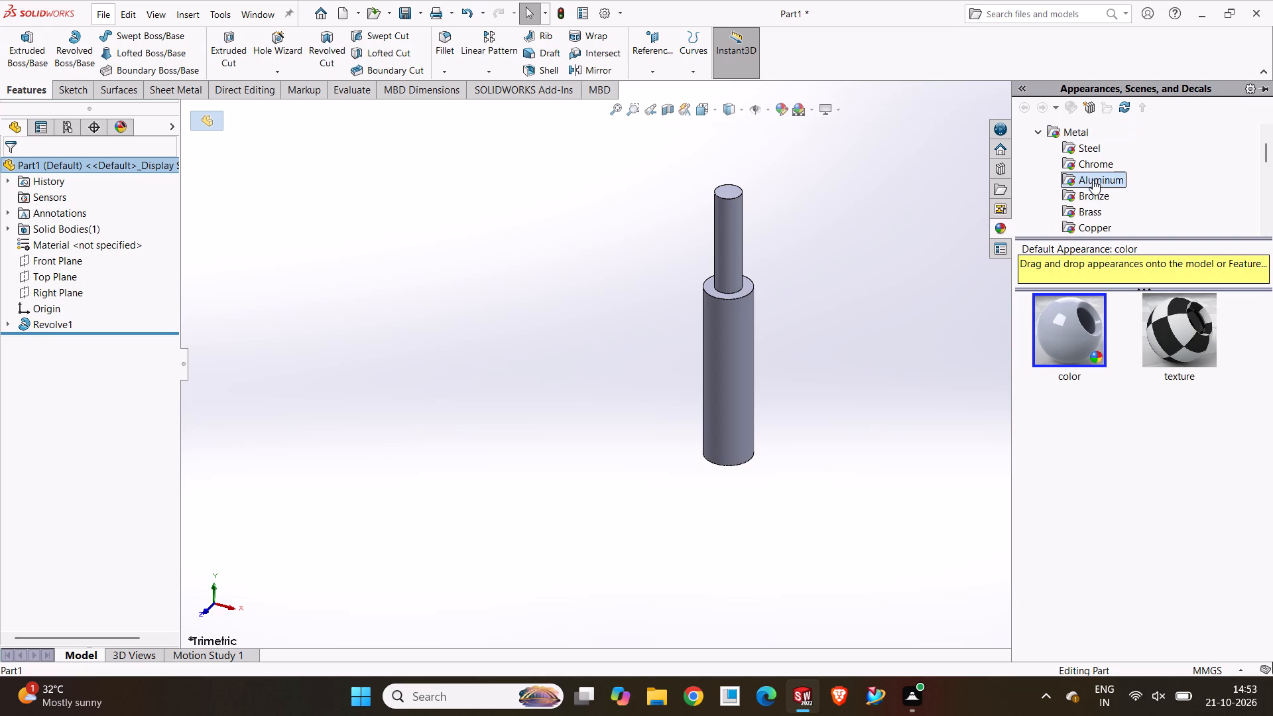
pyautogui.doubleClick(1075, 339)
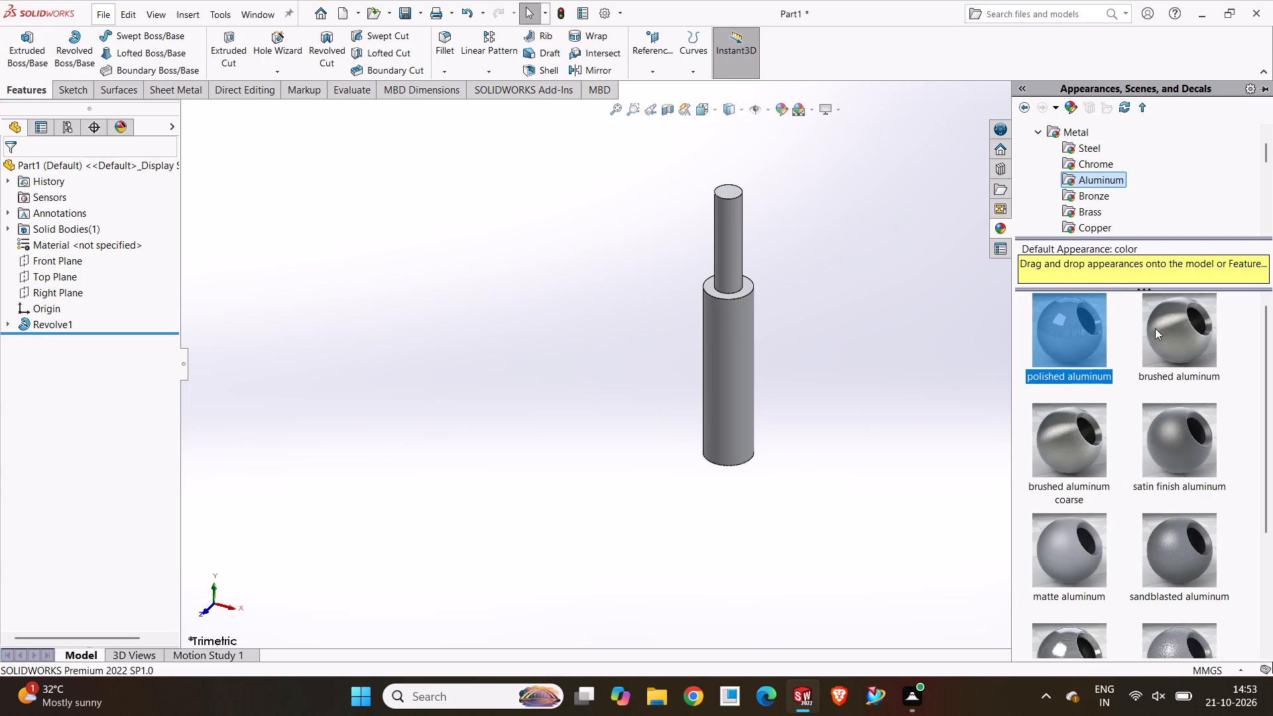
pyautogui.doubleClick(1155, 328)
pyautogui.doubleClick(1105, 425)
pyautogui.doubleClick(1148, 437)
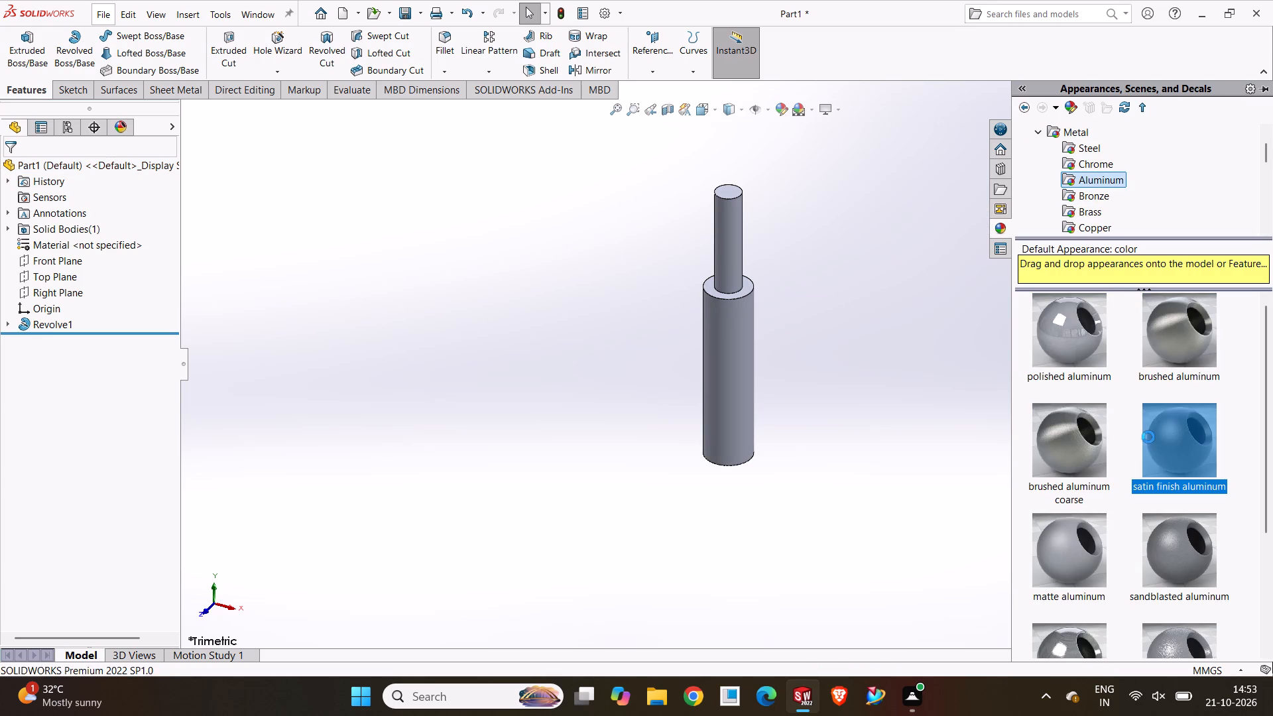
pyautogui.doubleClick(1081, 574)
pyautogui.doubleClick(1182, 573)
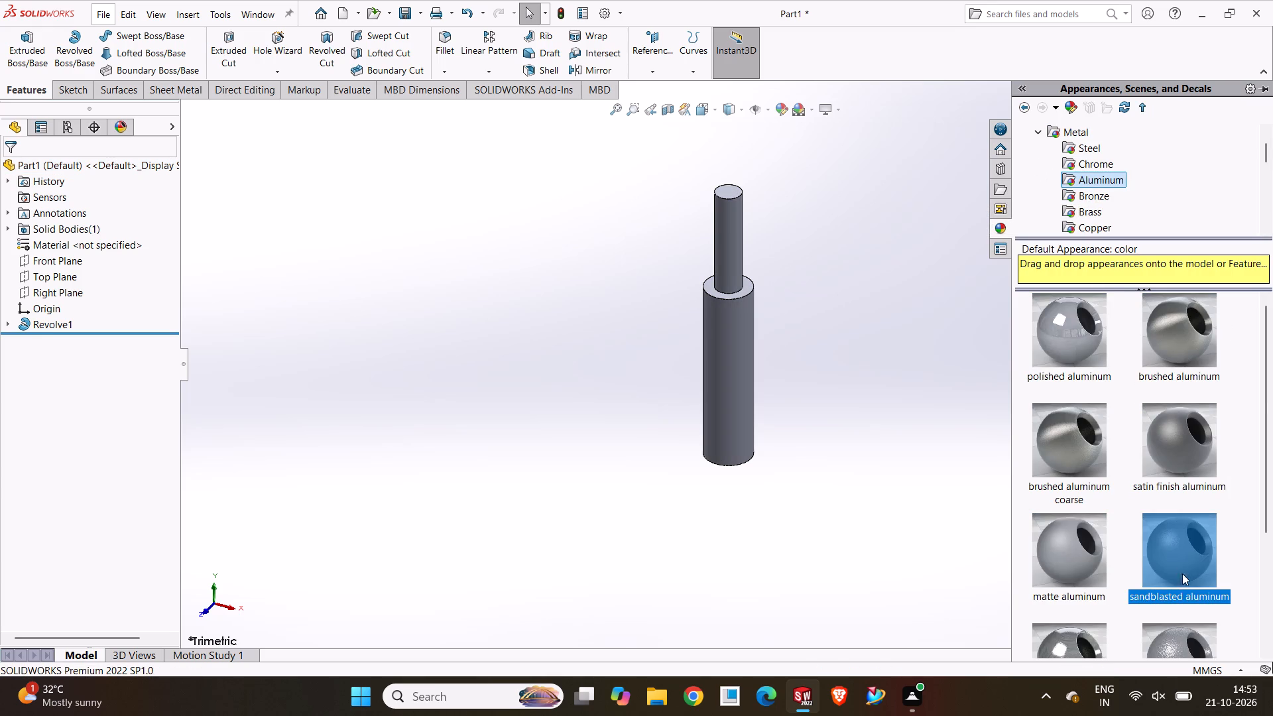
pyautogui.scroll(-1, 1093, 569)
pyautogui.click(1079, 582)
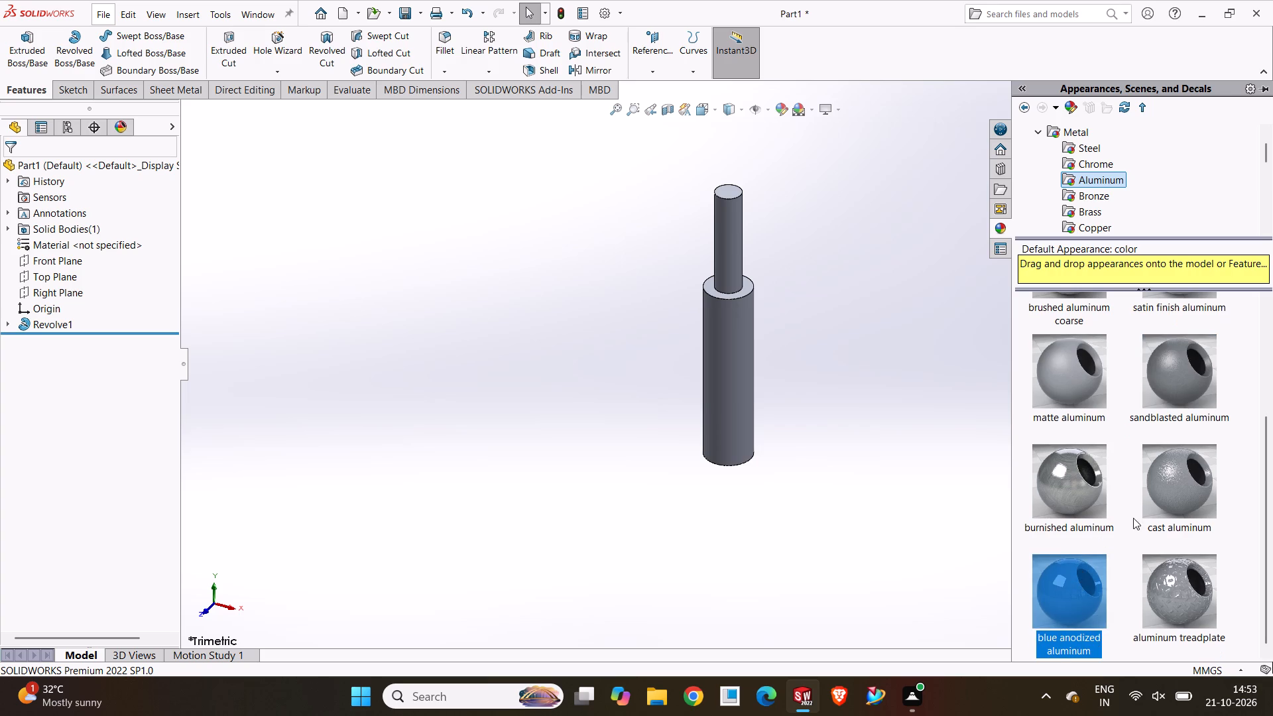
pyautogui.doubleClick(1204, 481)
pyautogui.click(827, 467)
# Apply the cast aluminum appearance to the annular shoulder face and the end face of the thinner cylinder.
pyautogui.scroll(1, 827, 467)
pyautogui.moveTo(827, 467); pyautogui.dragTo(827, 466, button='middle')
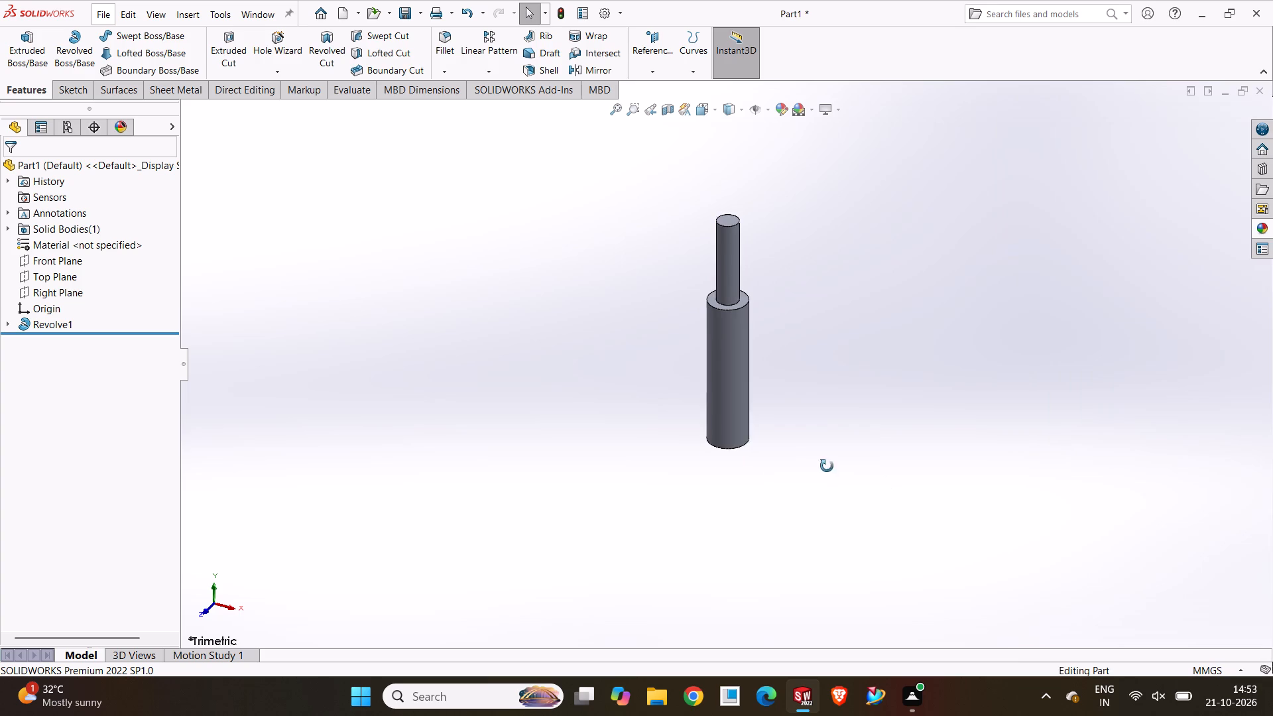
pyautogui.moveTo(827, 466); pyautogui.dragTo(892, 497, button='middle')
pyautogui.scroll(-5, 792, 271)
pyautogui.scroll(1, 671, 367)
pyautogui.moveTo(668, 381); pyautogui.dragTo(642, 580, button='middle')
pyautogui.click(652, 401)
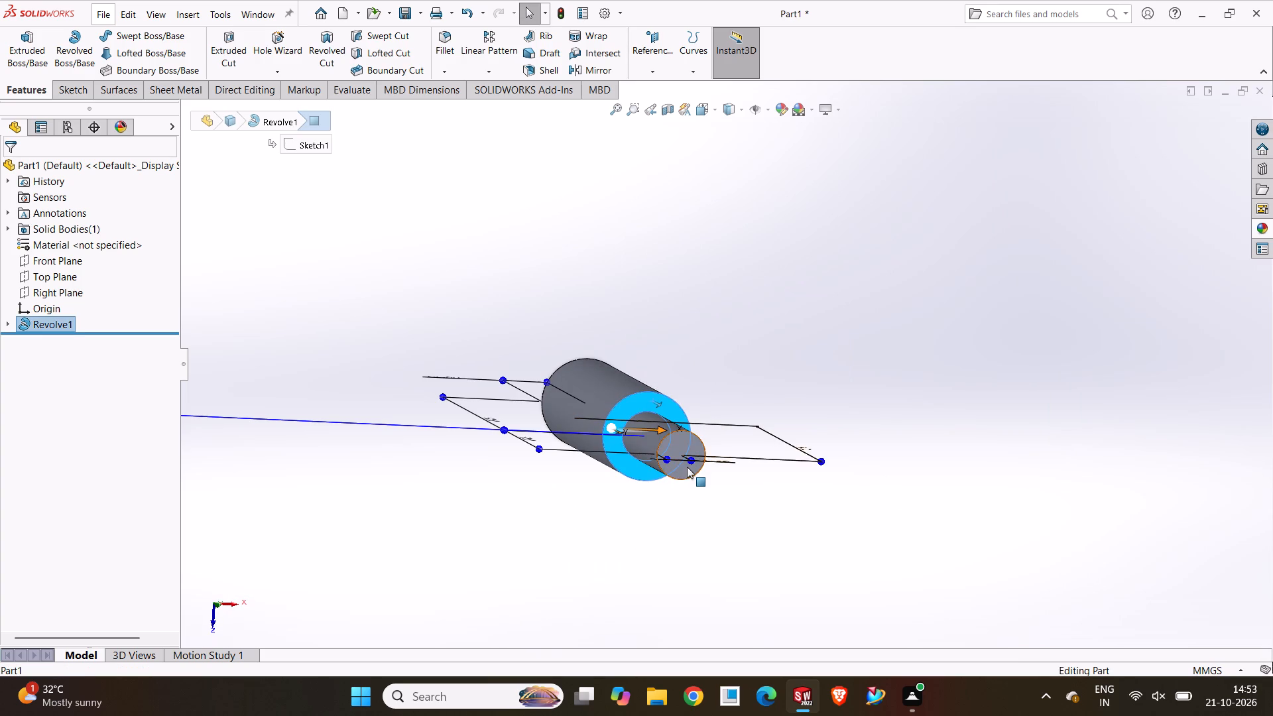
pyautogui.keyDown('ctrl'); pyautogui.click(682, 457); pyautogui.keyUp('ctrl')
pyautogui.click(844, 530)
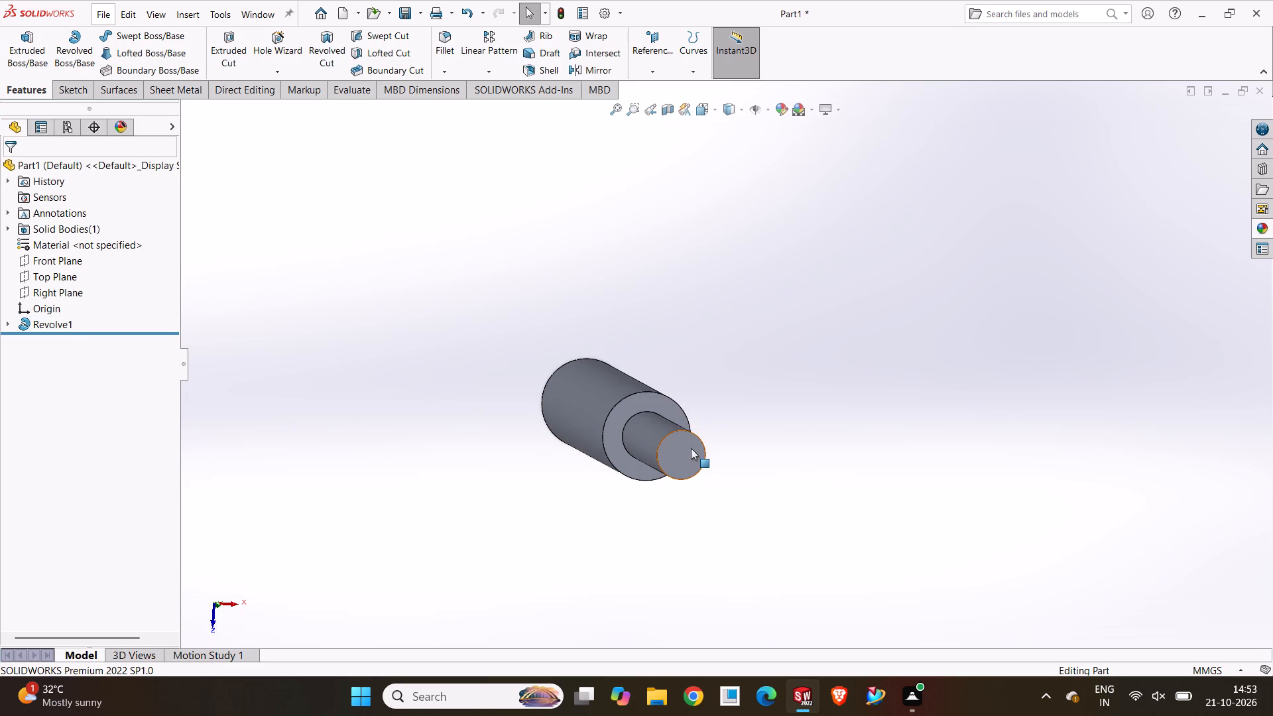
pyautogui.keyDown('ctrl'); pyautogui.click(691, 448); pyautogui.keyUp('ctrl')
pyautogui.keyDown('ctrl'); pyautogui.click(666, 403); pyautogui.keyUp('ctrl')
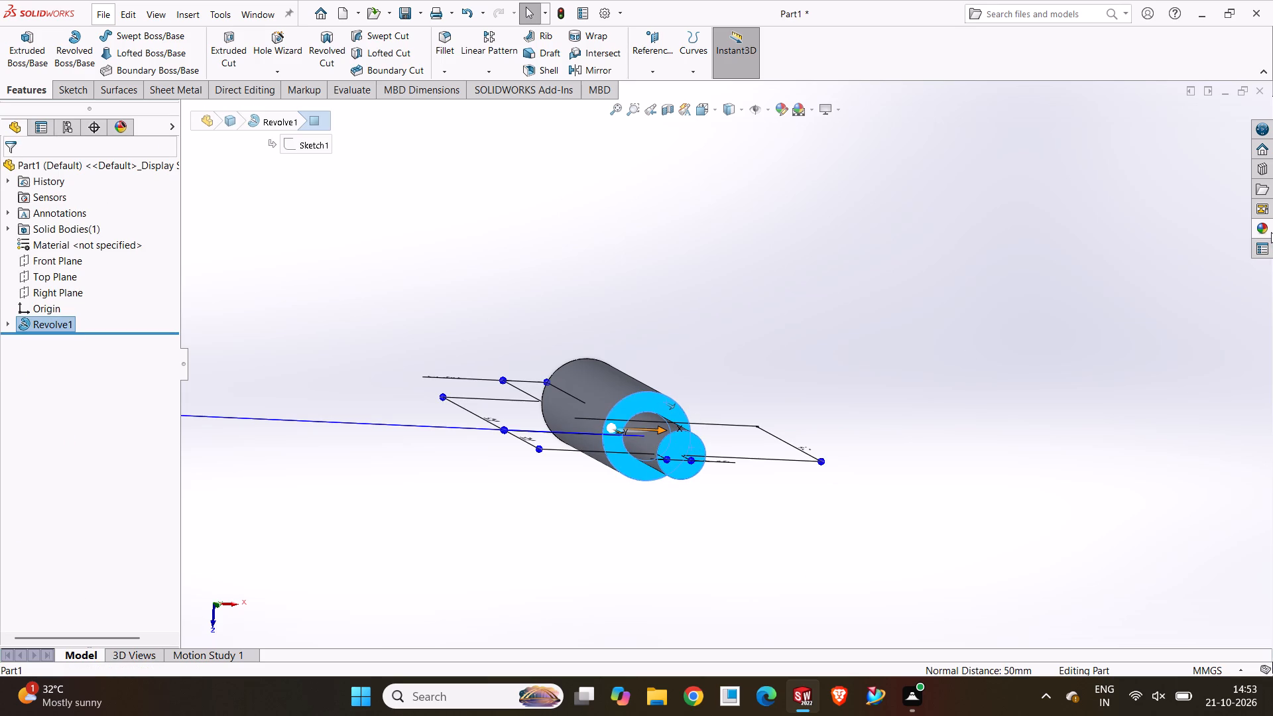
pyautogui.click(1272, 230)
pyautogui.doubleClick(1182, 491)
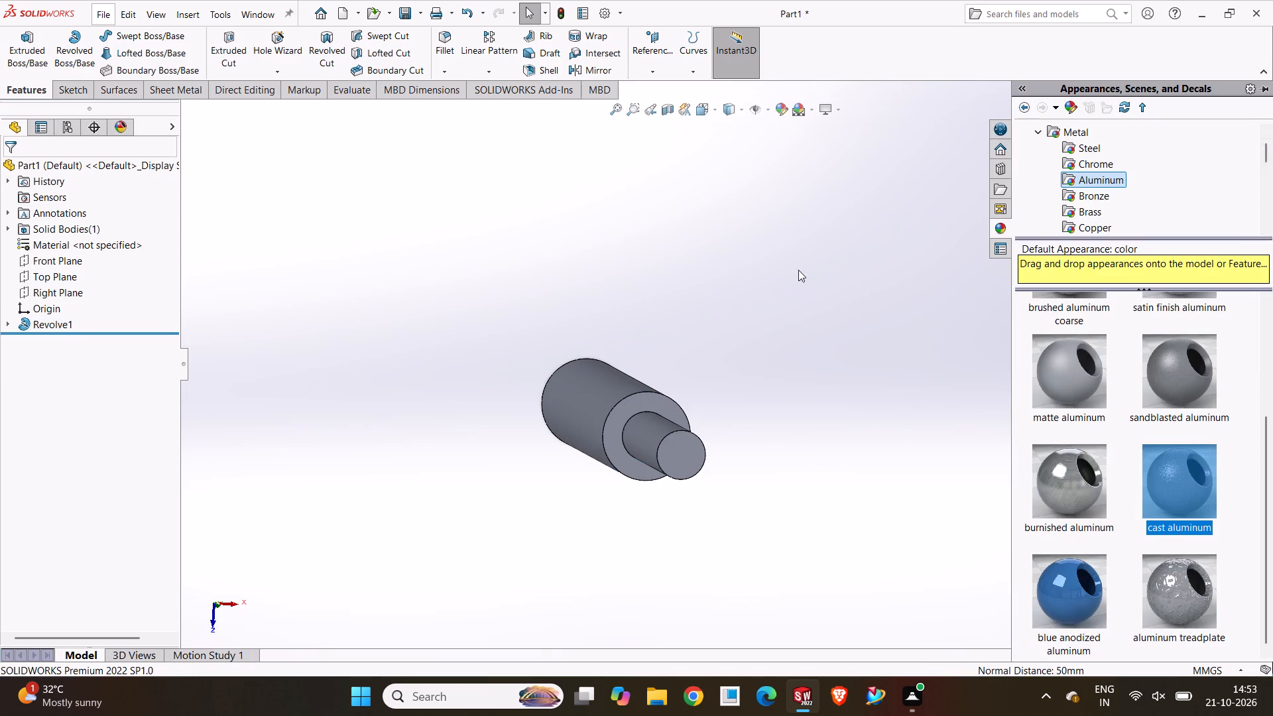
pyautogui.click(798, 270)
# Examine the stepped part's surface finish from the side and from both ends.
pyautogui.scroll(3, 764, 383)
pyautogui.moveTo(780, 390); pyautogui.dragTo(896, 442, button='middle')
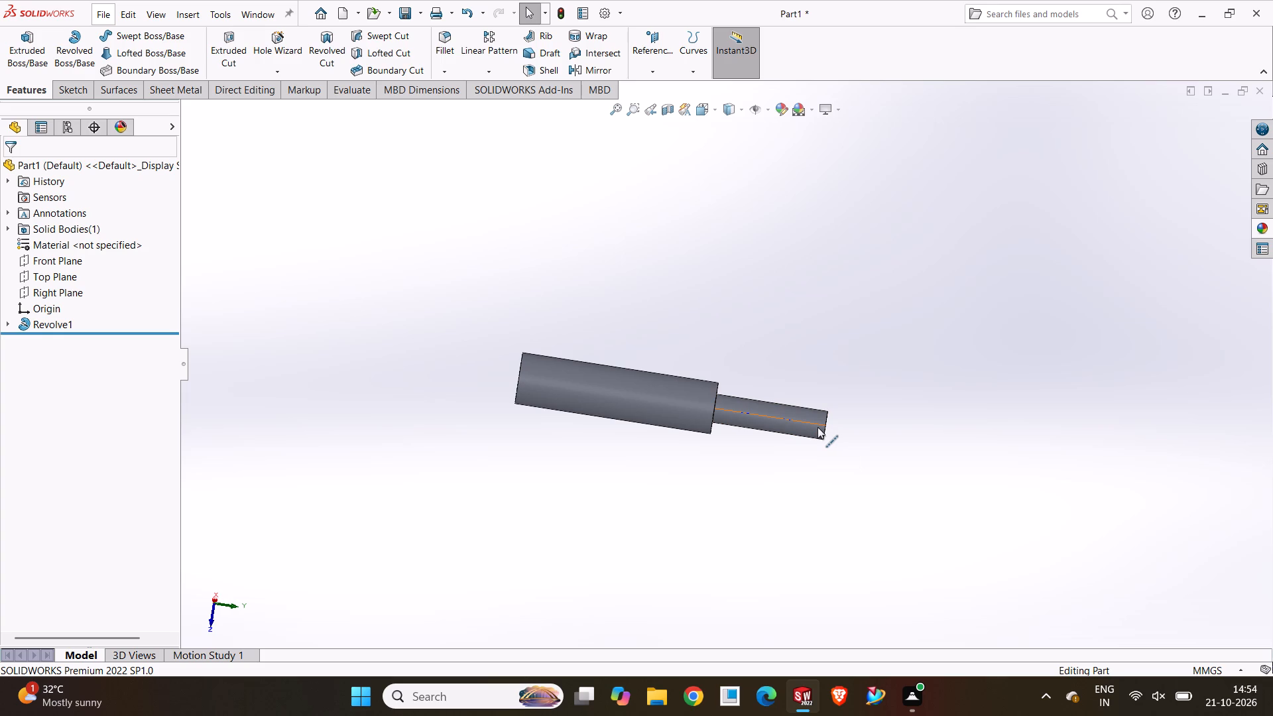
pyautogui.scroll(1, 890, 493)
pyautogui.moveTo(877, 494); pyautogui.dragTo(815, 376, button='middle')
pyautogui.scroll(-4, 705, 382)
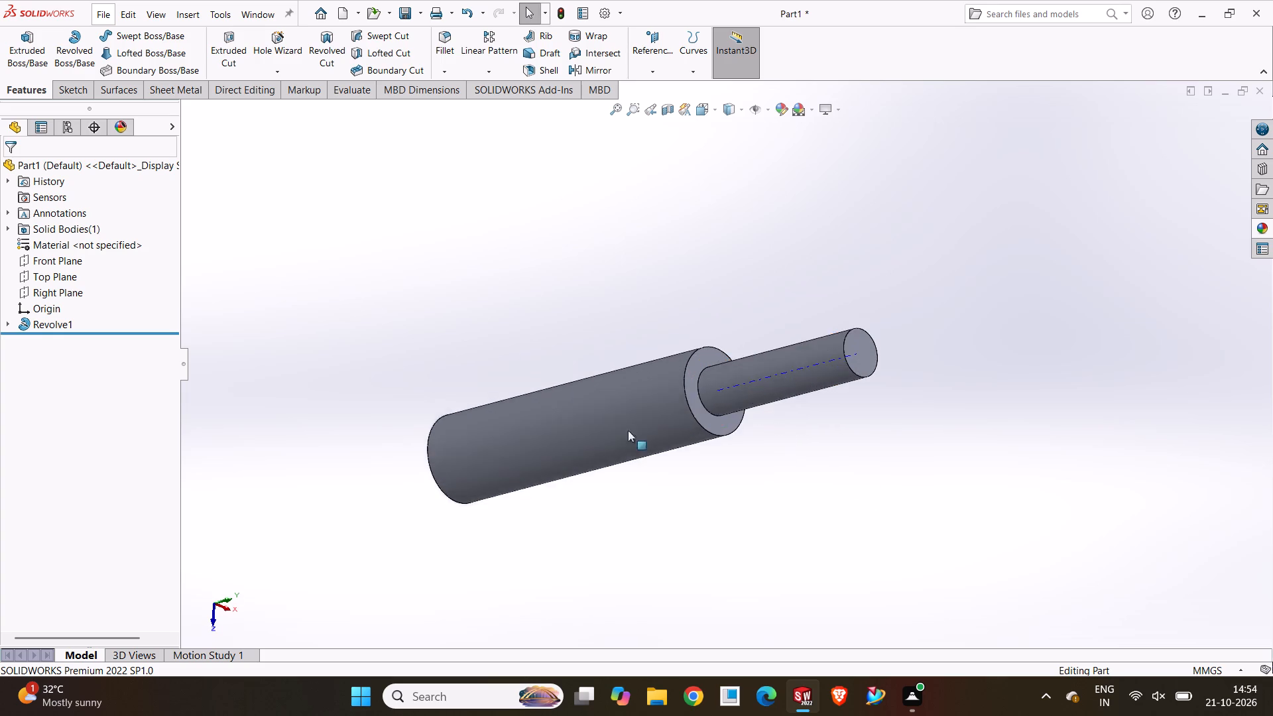
pyautogui.scroll(1, 618, 449)
pyautogui.moveTo(618, 449); pyautogui.dragTo(734, 461, button='middle')
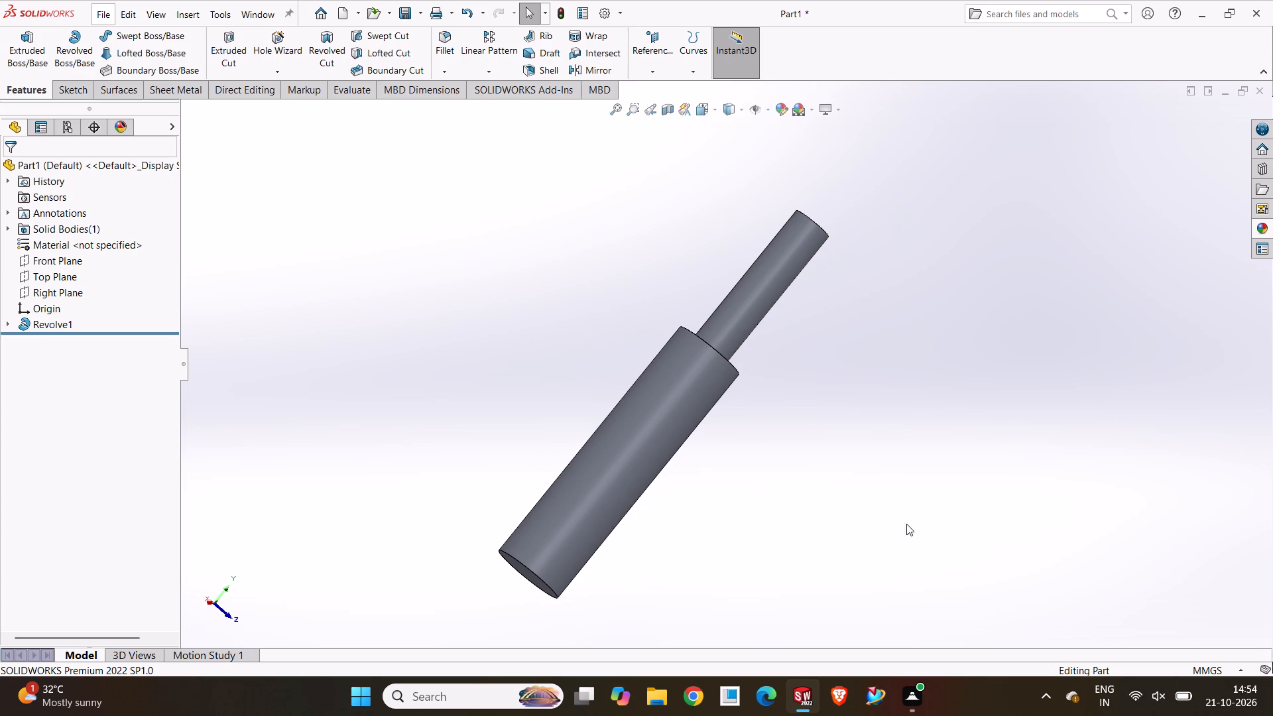
pyautogui.moveTo(747, 378); pyautogui.dragTo(650, 388, button='middle')
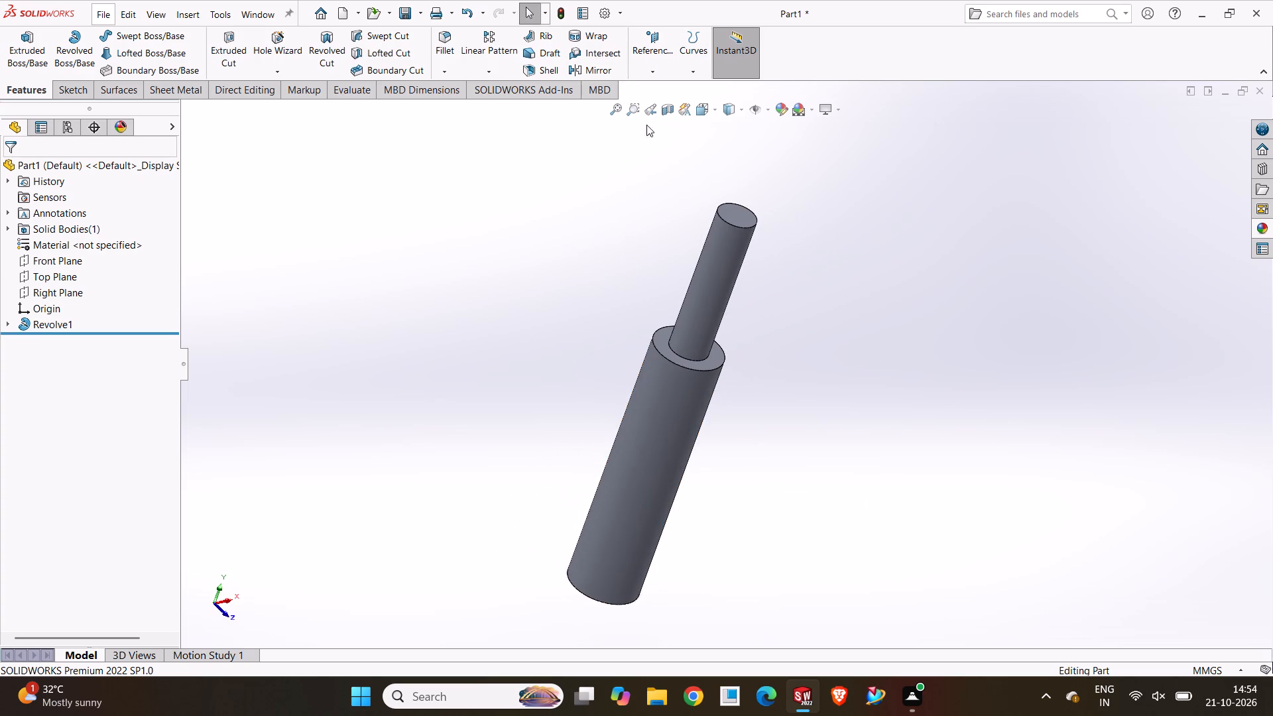
# Start a reference plane offset from the annular shoulder face between the two cylinders.
pyautogui.click(647, 77)
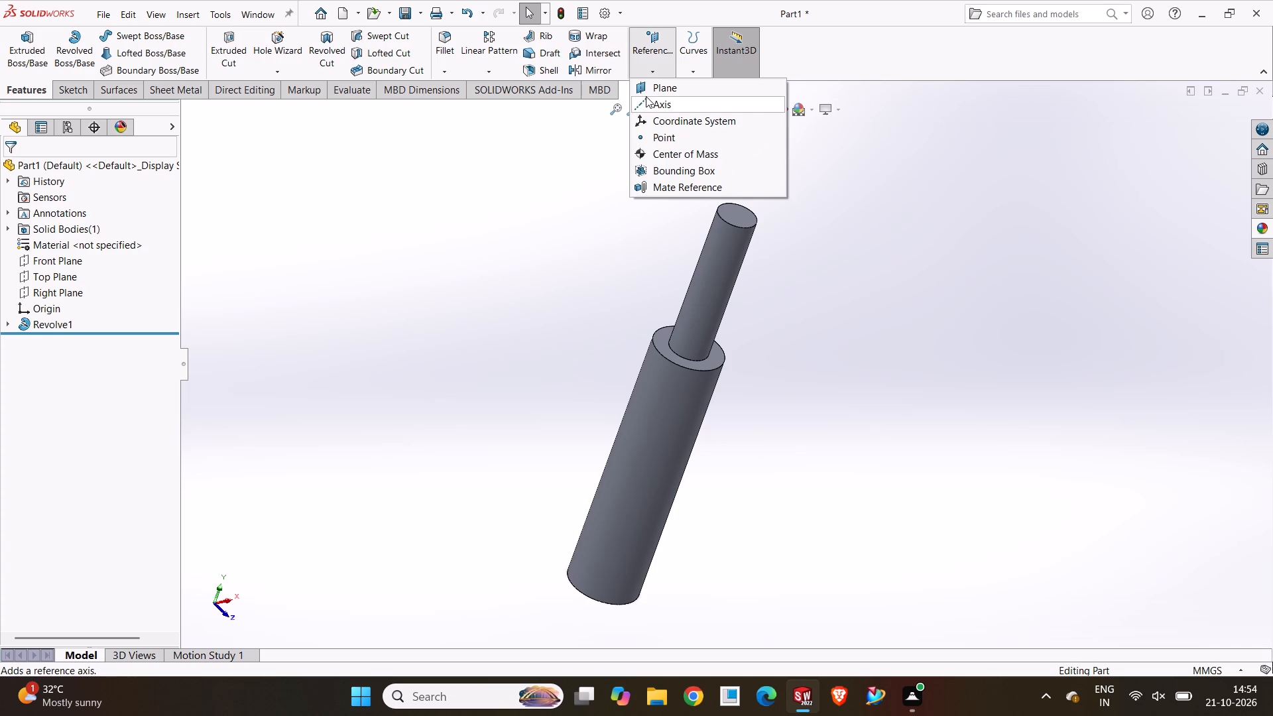
pyautogui.click(647, 87)
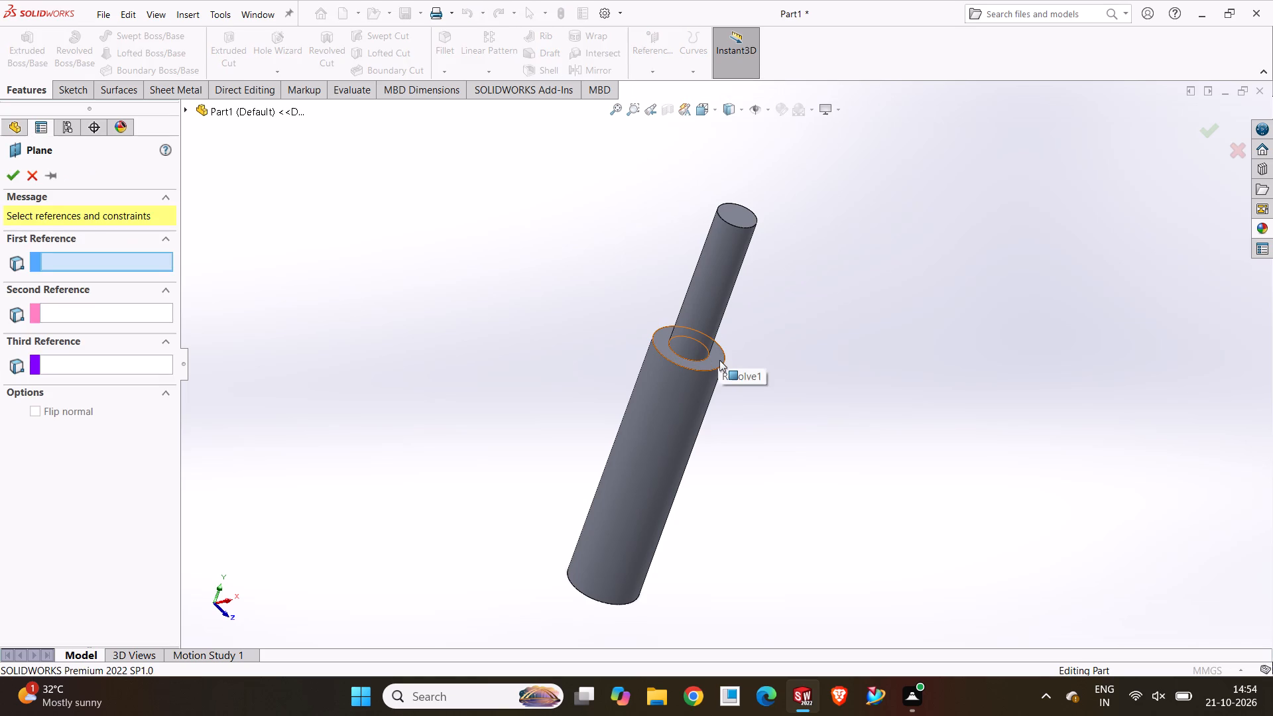
pyautogui.click(719, 360)
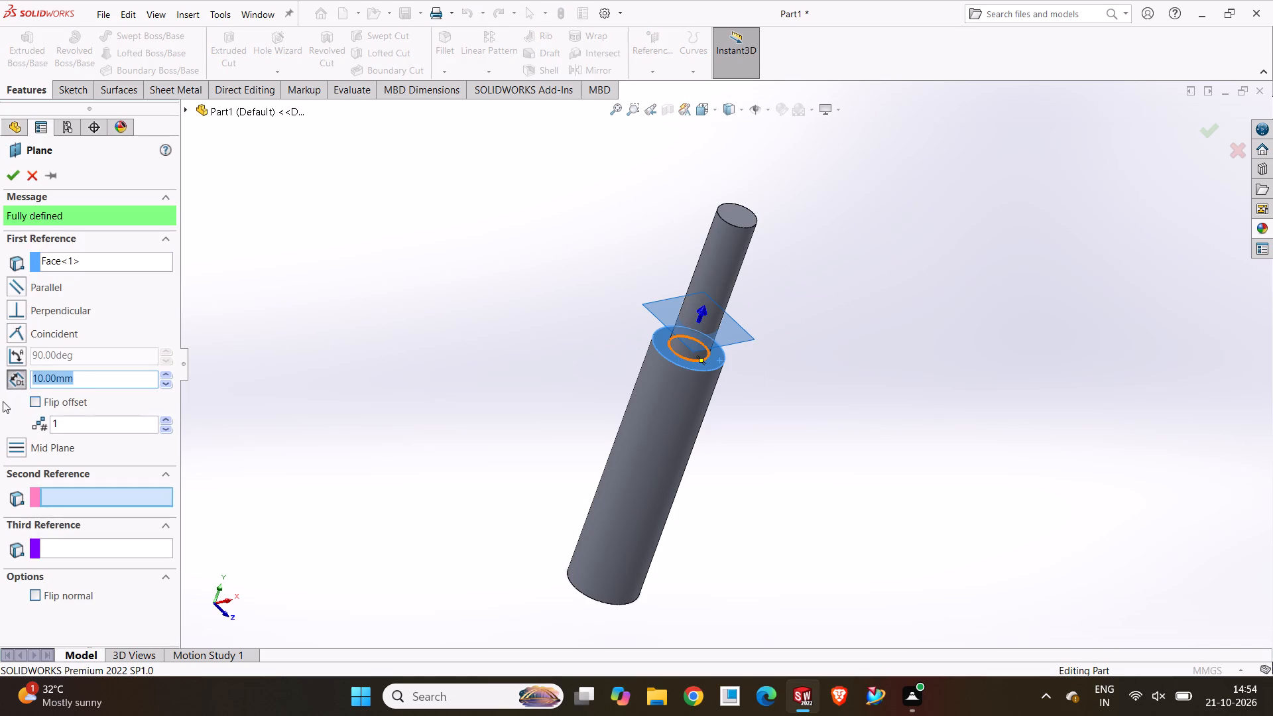
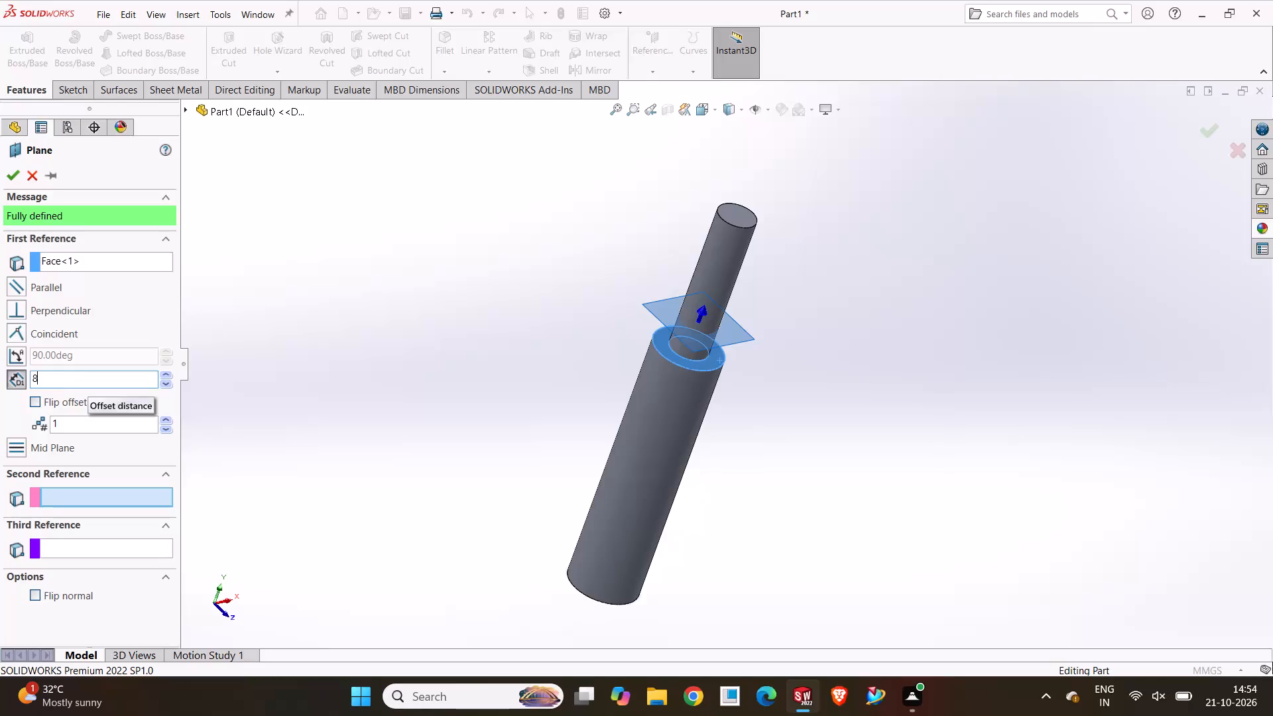
# Create the reference plane at an 8 mm offset from the annular shoulder face.
pyautogui.click(348, 369)
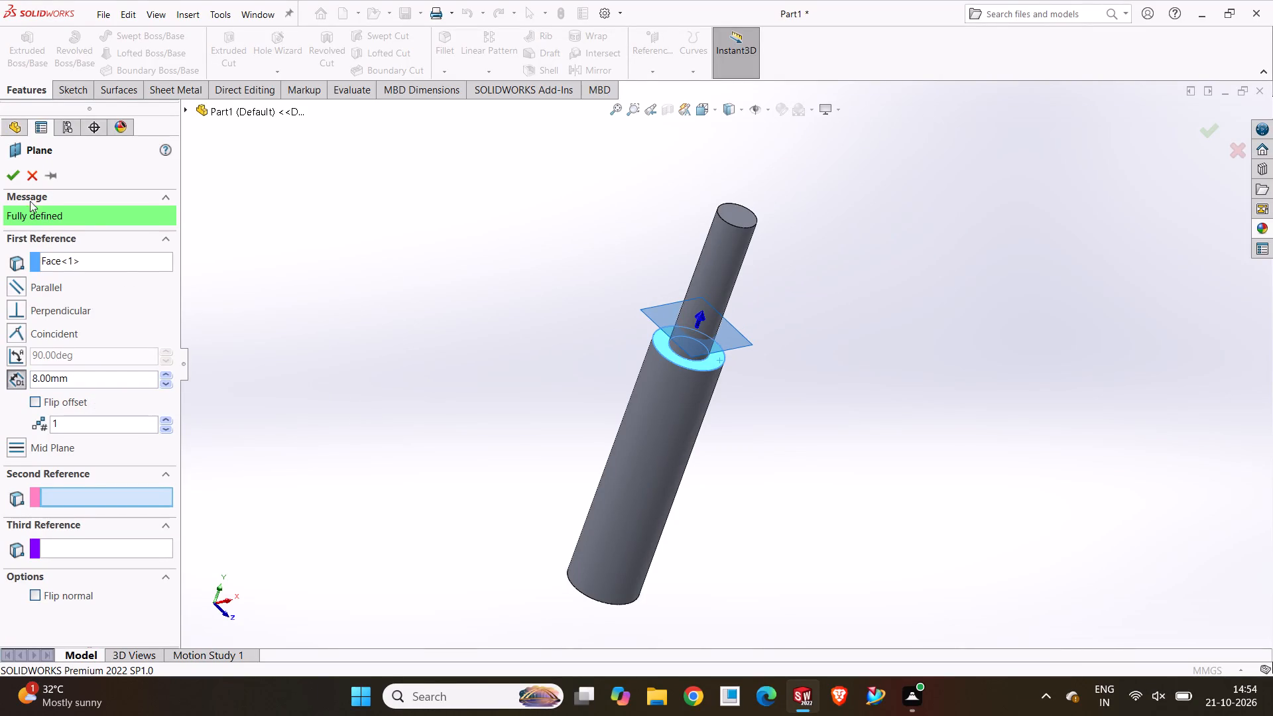
pyautogui.click(12, 181)
pyautogui.click(282, 287)
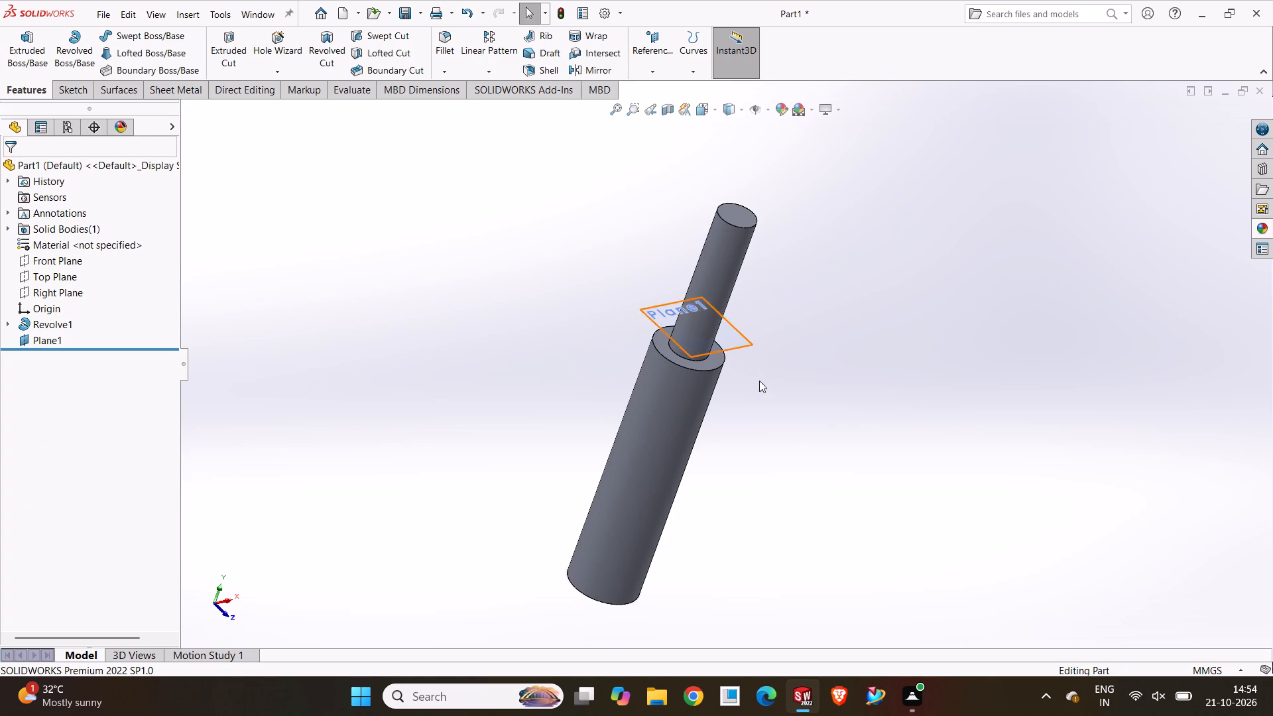
# Sketch on the offset plane and convert the thicker cylinder's outer circular edge into a sketch circle.
pyautogui.click(753, 348)
pyautogui.click(808, 308)
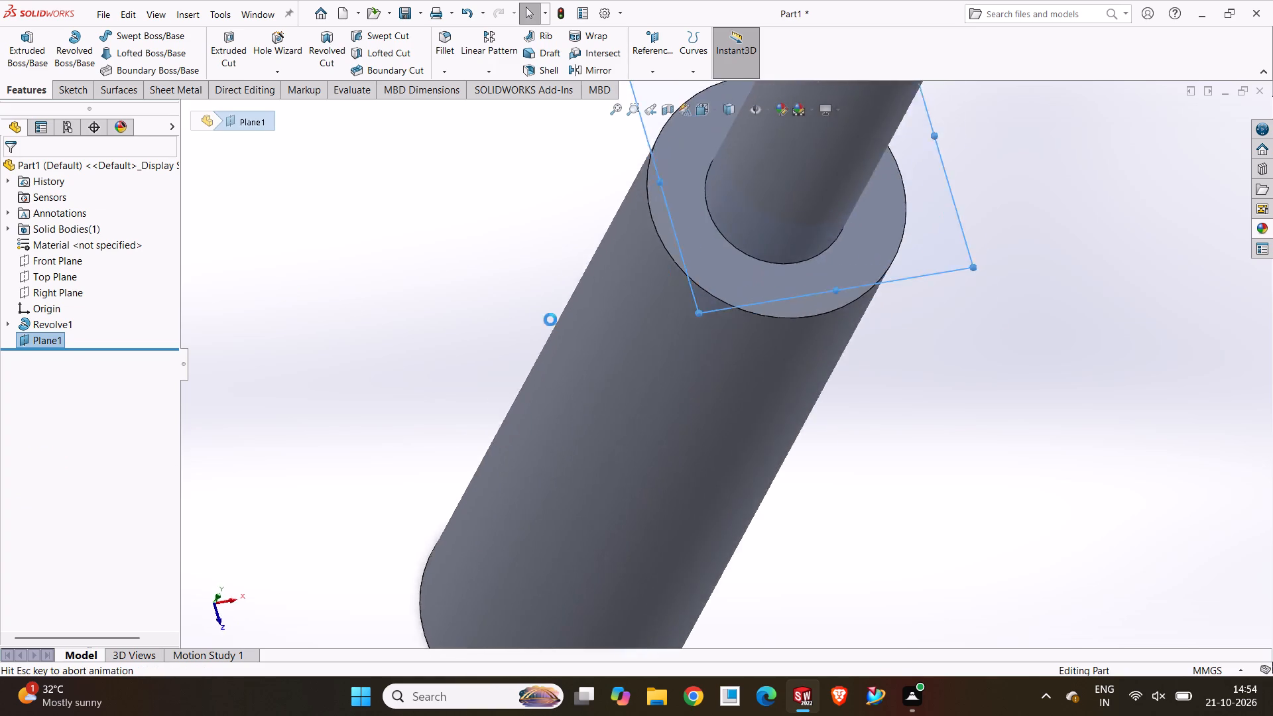
pyautogui.click(383, 367)
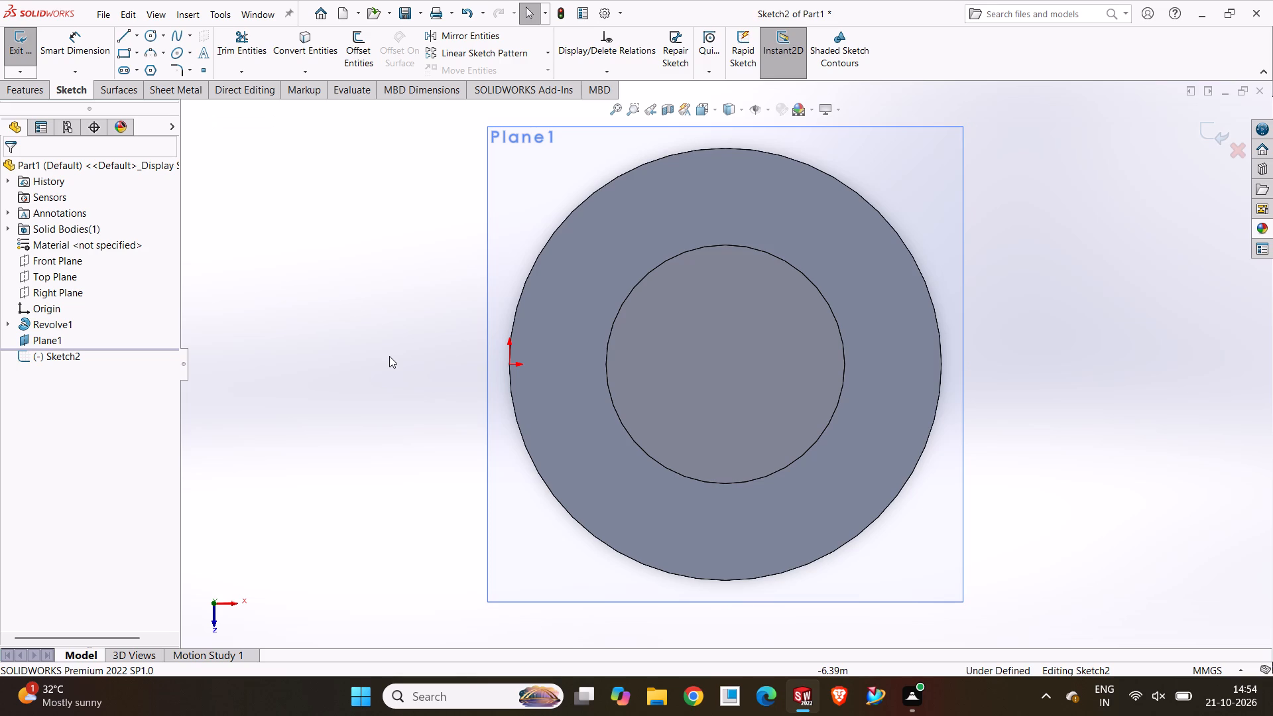
pyautogui.click(570, 215)
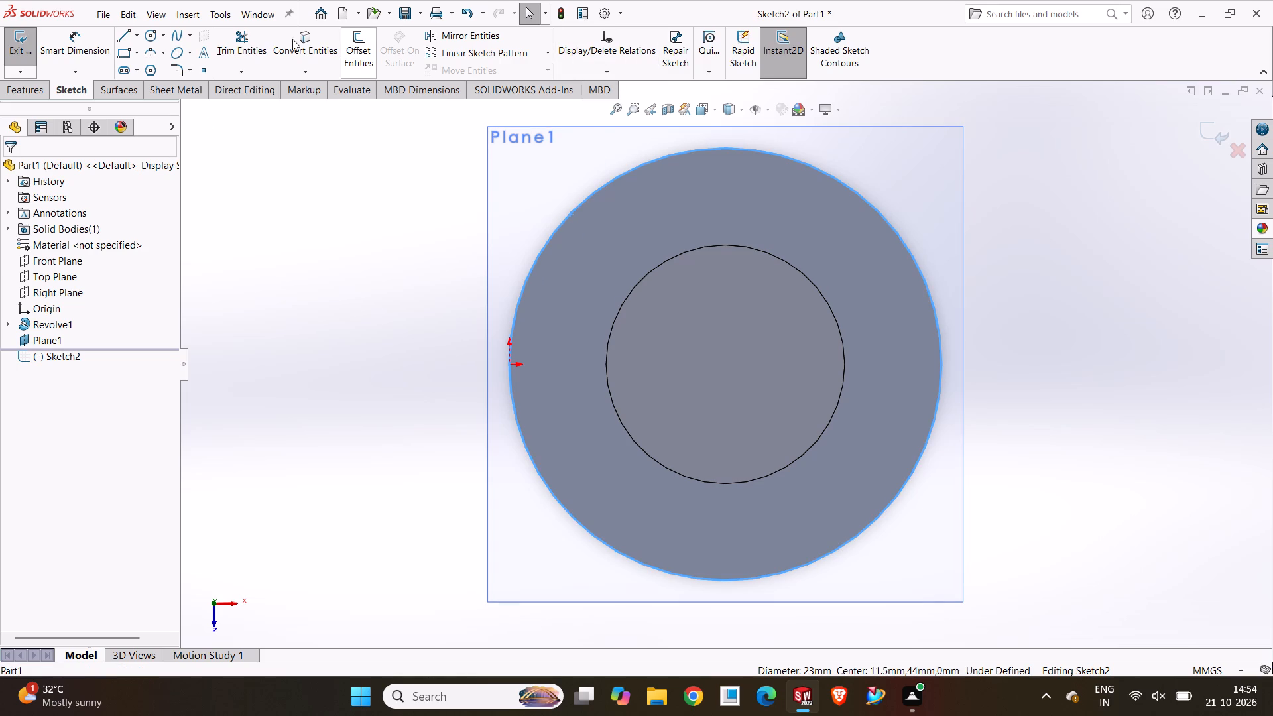
pyautogui.click(302, 42)
pyautogui.click(310, 198)
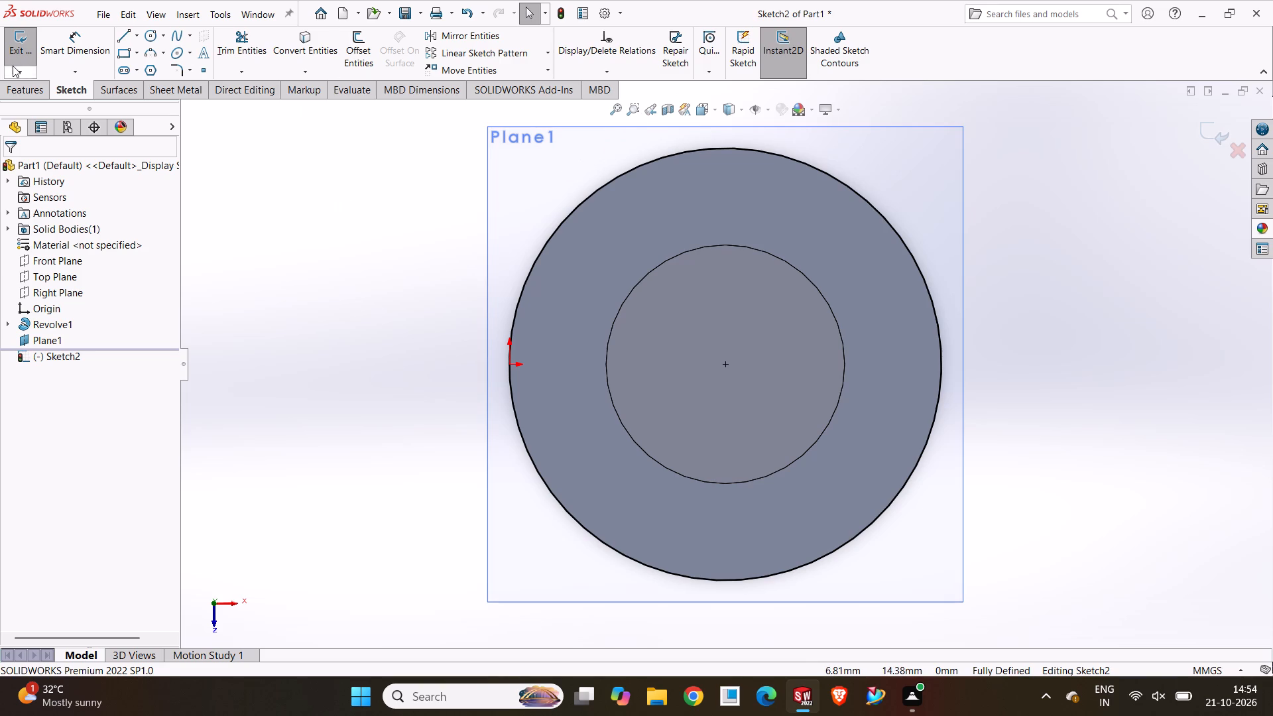
# Start a helix from the converted circle and reverse its direction so it runs along the thicker cylinder.
pyautogui.click(12, 89)
pyautogui.click(686, 74)
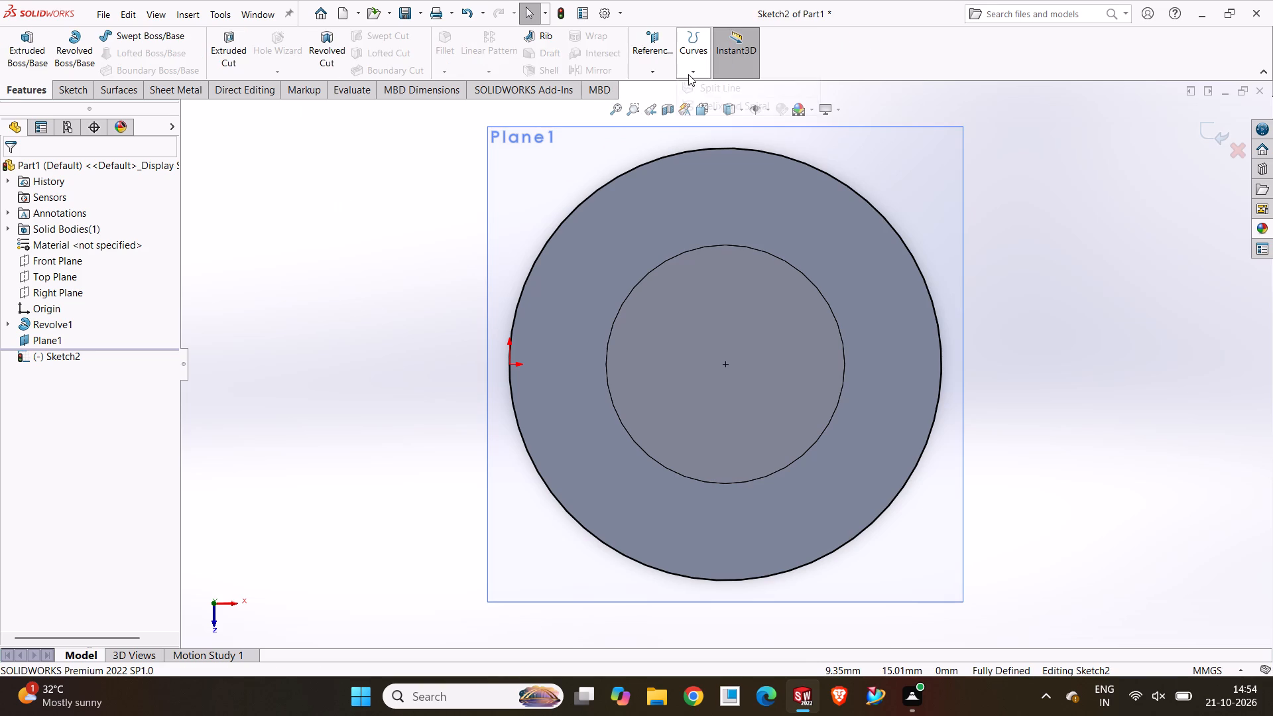
pyautogui.click(693, 105)
pyautogui.scroll(5, 388, 265)
pyautogui.moveTo(401, 274); pyautogui.dragTo(473, 306, button='middle')
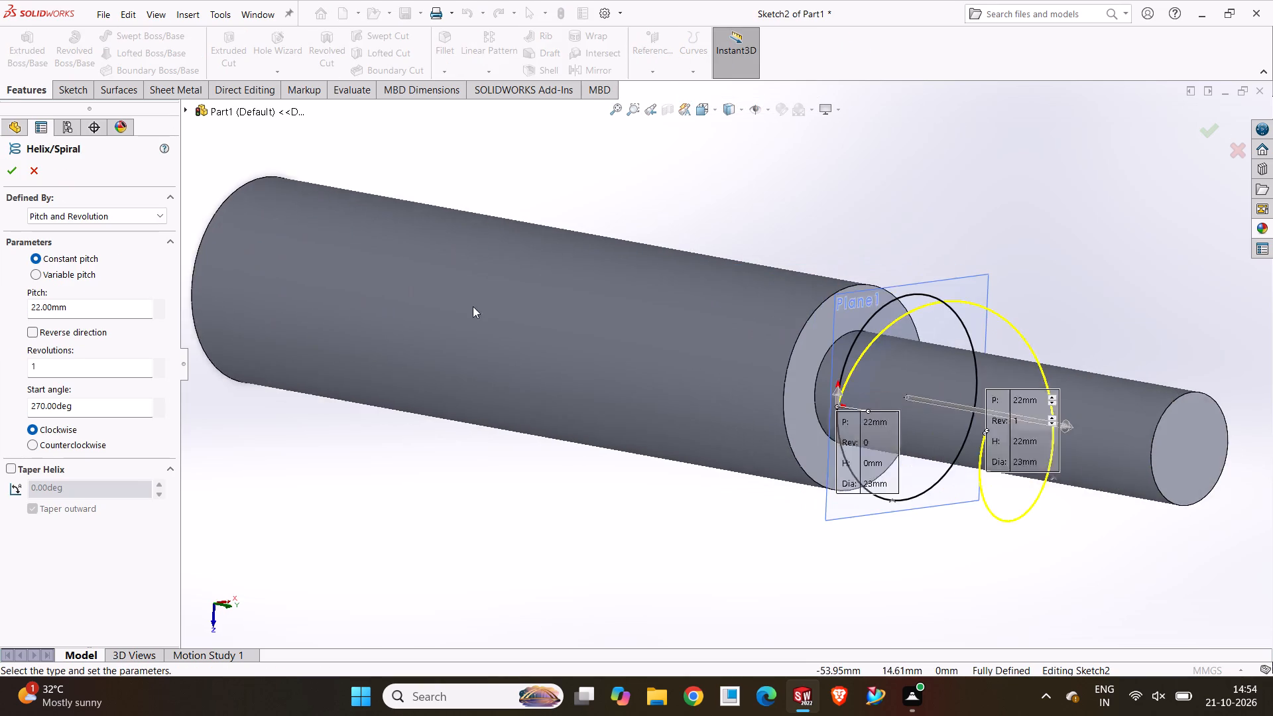
pyautogui.scroll(3, 471, 366)
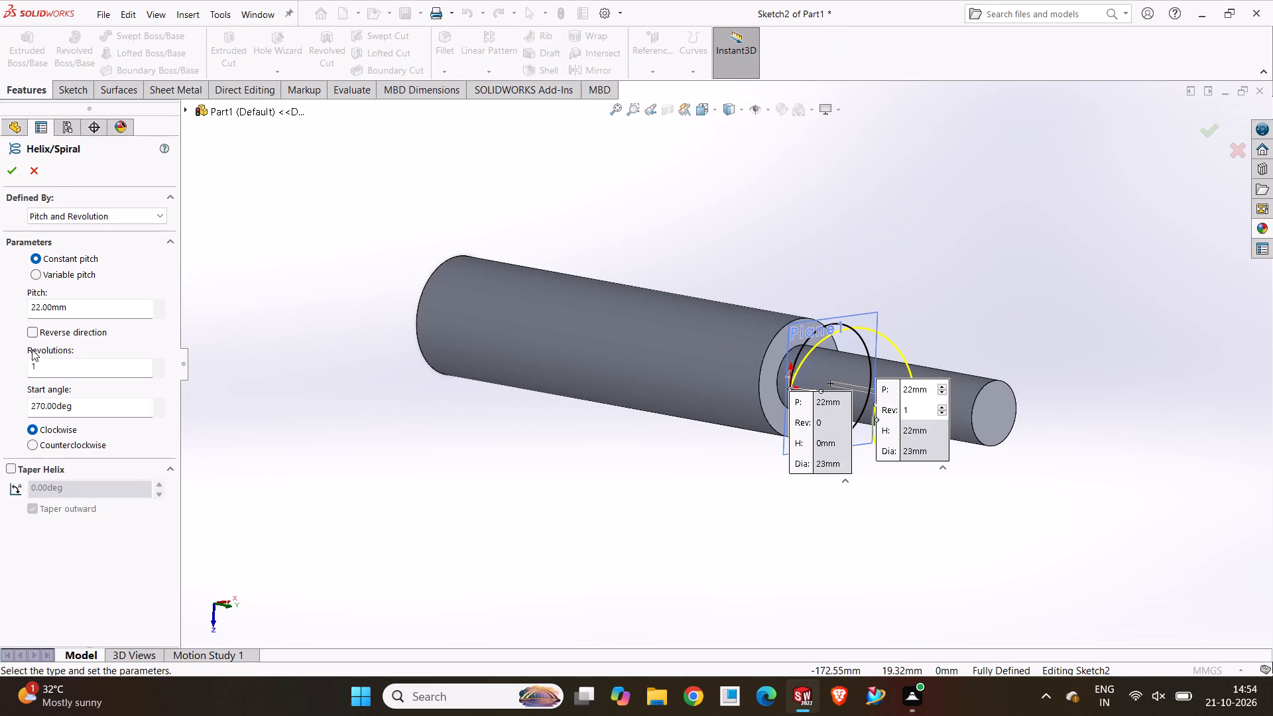
pyautogui.click(31, 328)
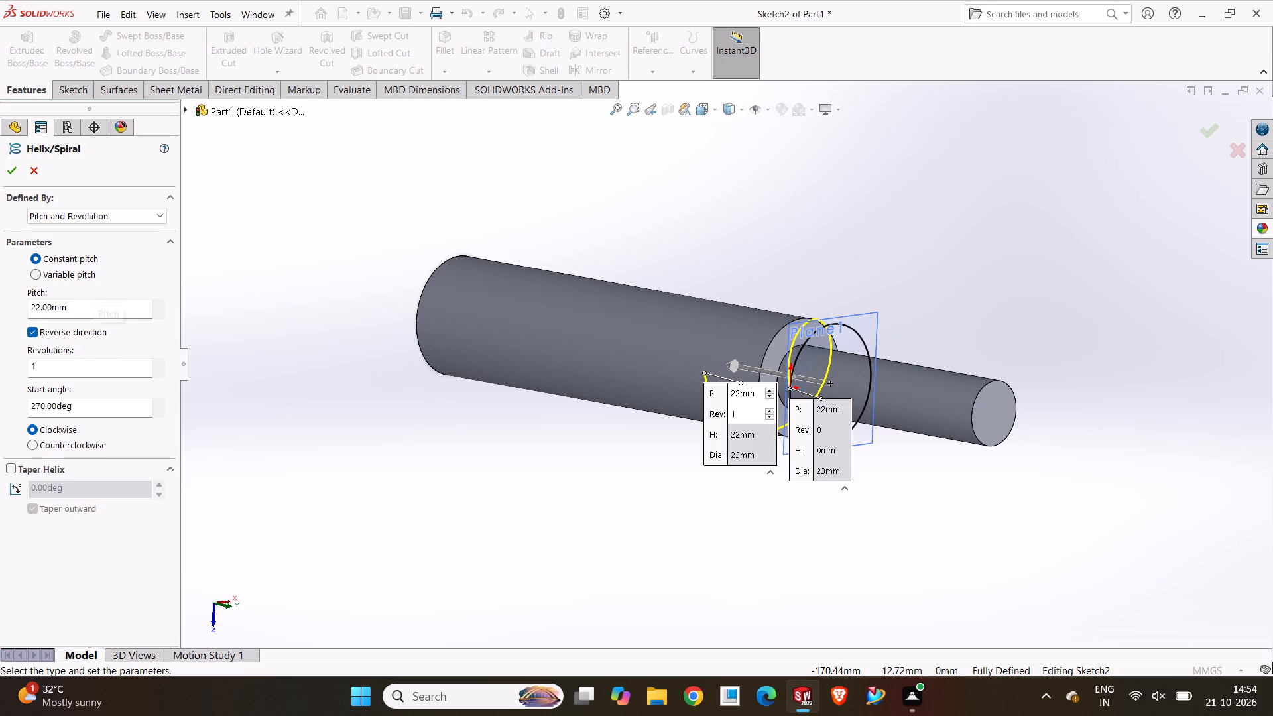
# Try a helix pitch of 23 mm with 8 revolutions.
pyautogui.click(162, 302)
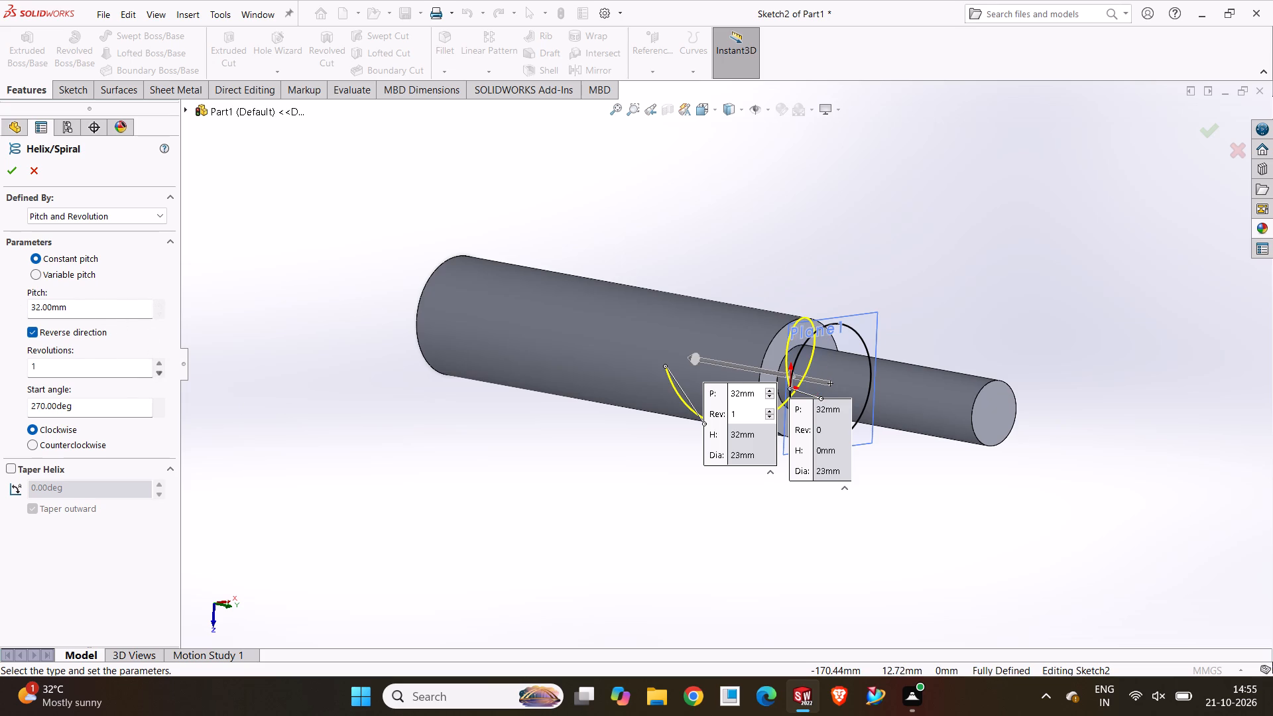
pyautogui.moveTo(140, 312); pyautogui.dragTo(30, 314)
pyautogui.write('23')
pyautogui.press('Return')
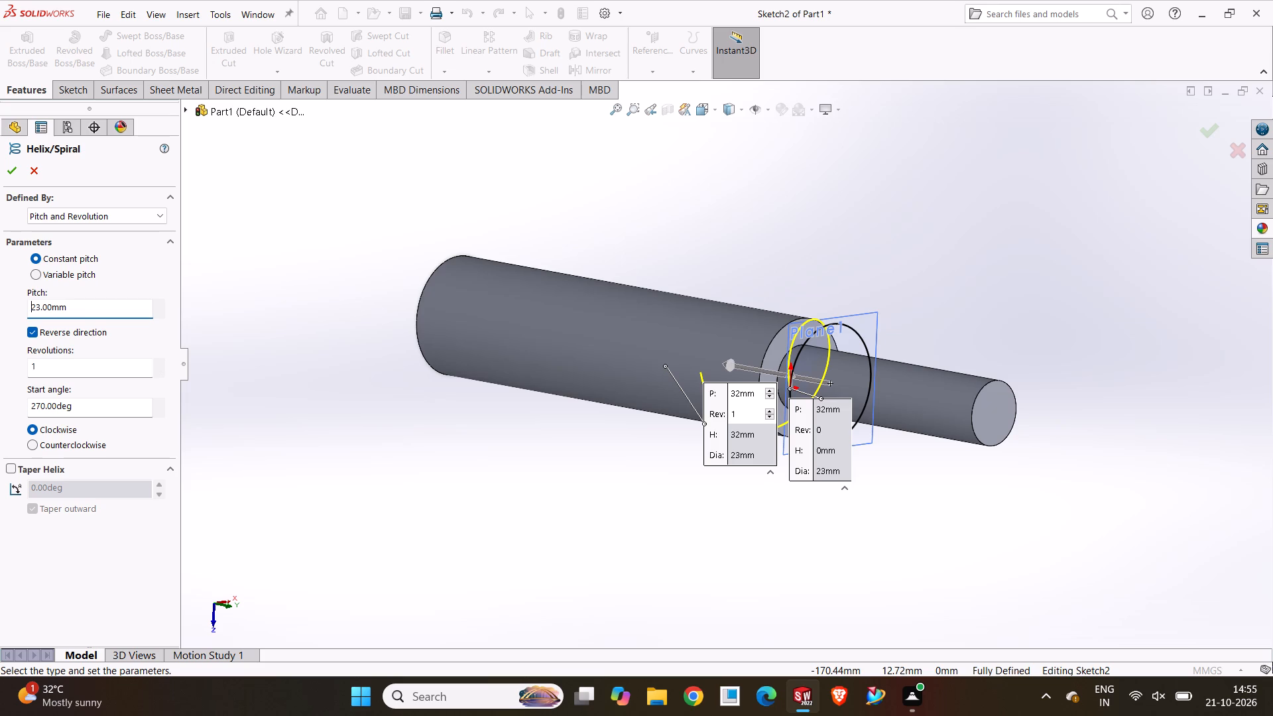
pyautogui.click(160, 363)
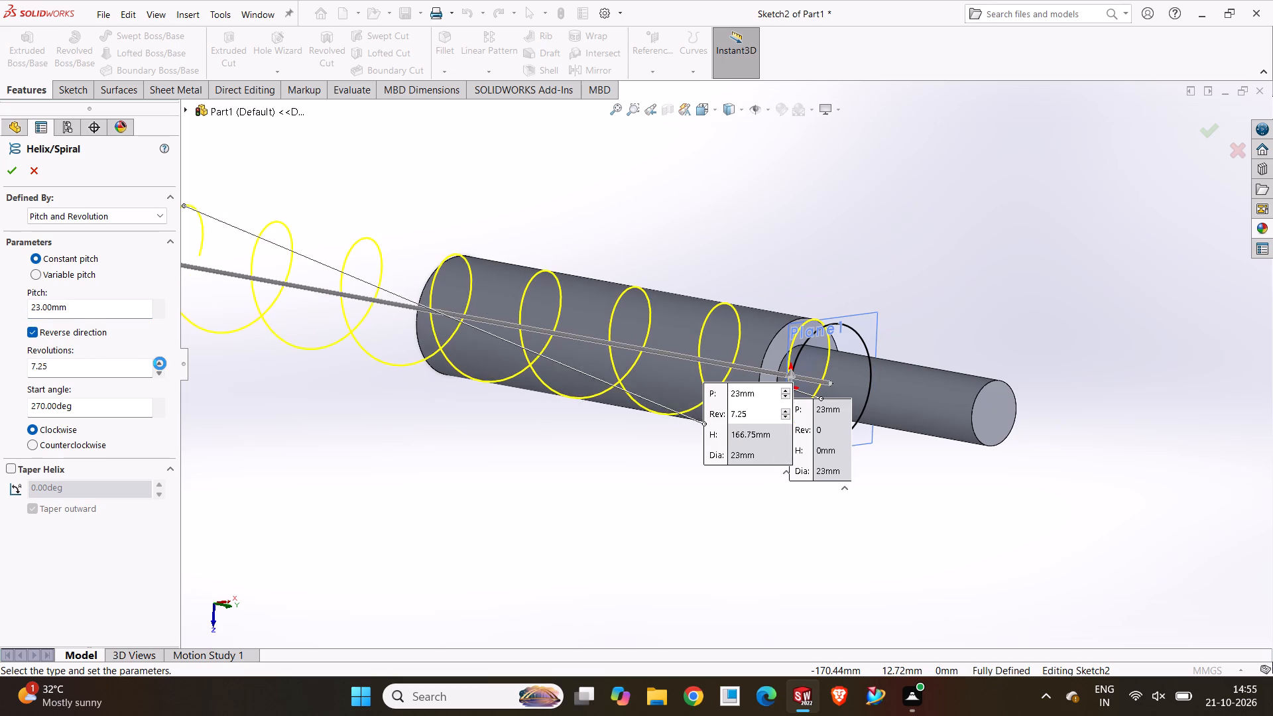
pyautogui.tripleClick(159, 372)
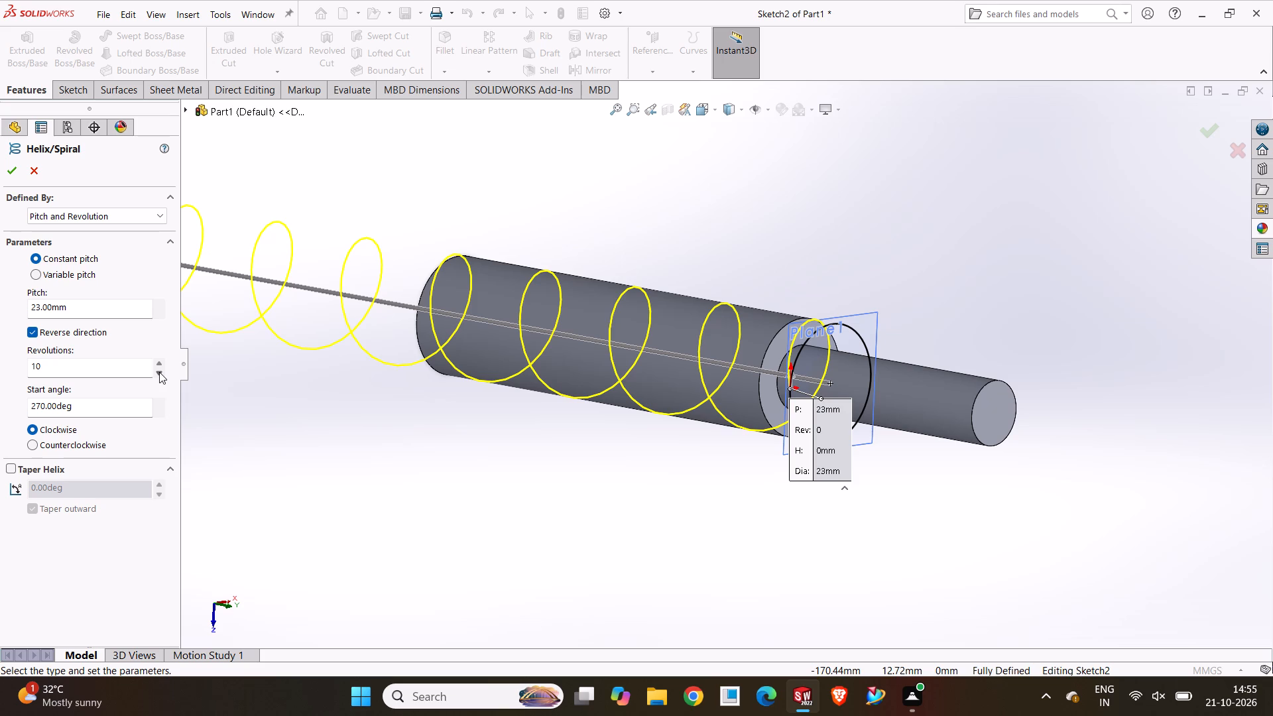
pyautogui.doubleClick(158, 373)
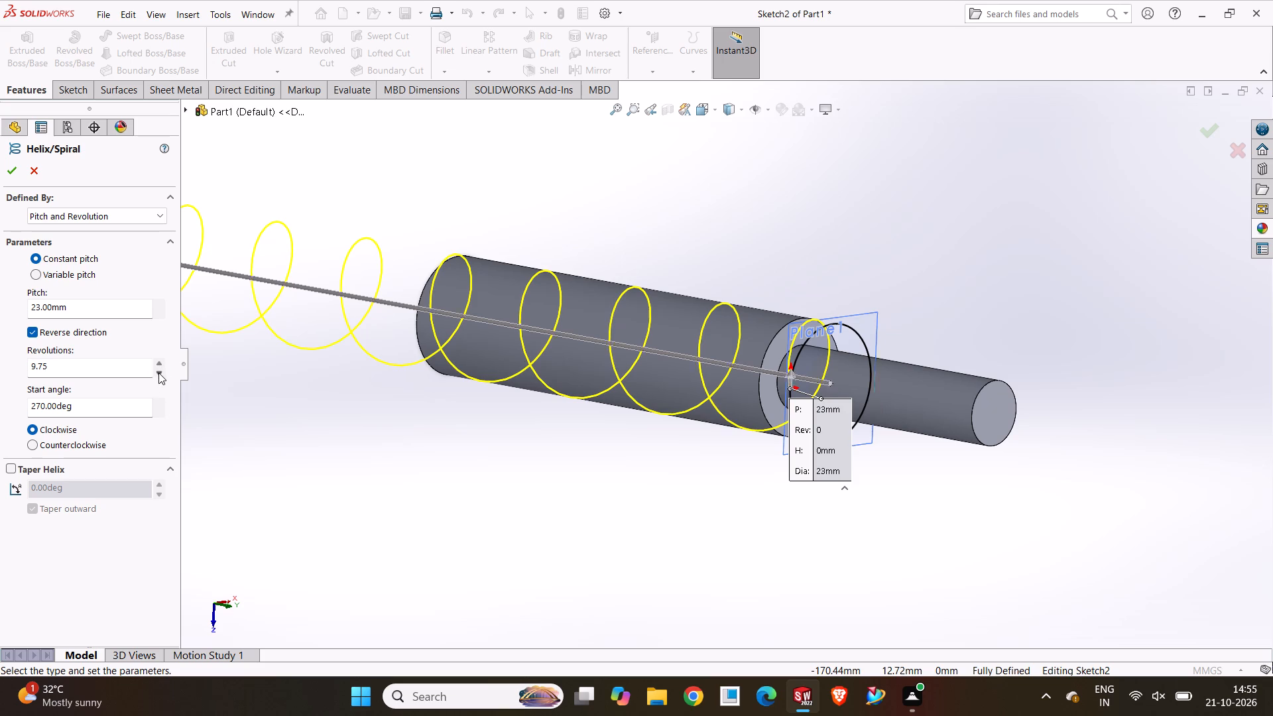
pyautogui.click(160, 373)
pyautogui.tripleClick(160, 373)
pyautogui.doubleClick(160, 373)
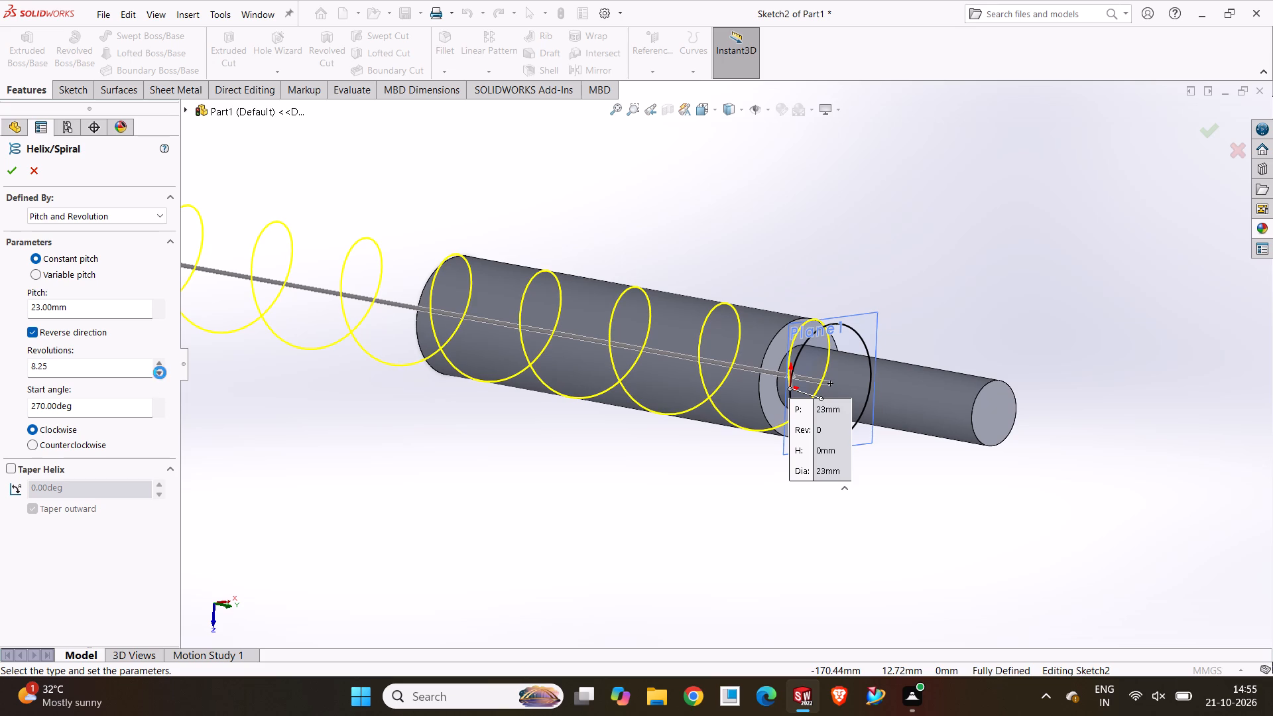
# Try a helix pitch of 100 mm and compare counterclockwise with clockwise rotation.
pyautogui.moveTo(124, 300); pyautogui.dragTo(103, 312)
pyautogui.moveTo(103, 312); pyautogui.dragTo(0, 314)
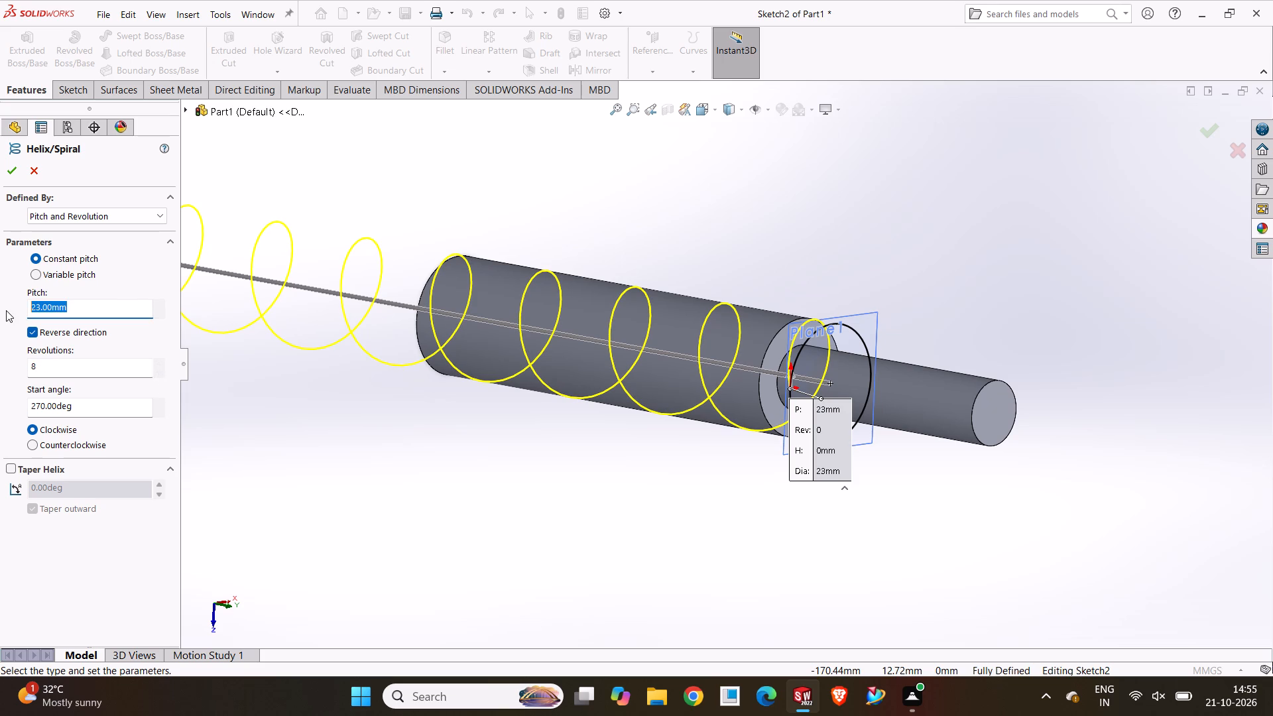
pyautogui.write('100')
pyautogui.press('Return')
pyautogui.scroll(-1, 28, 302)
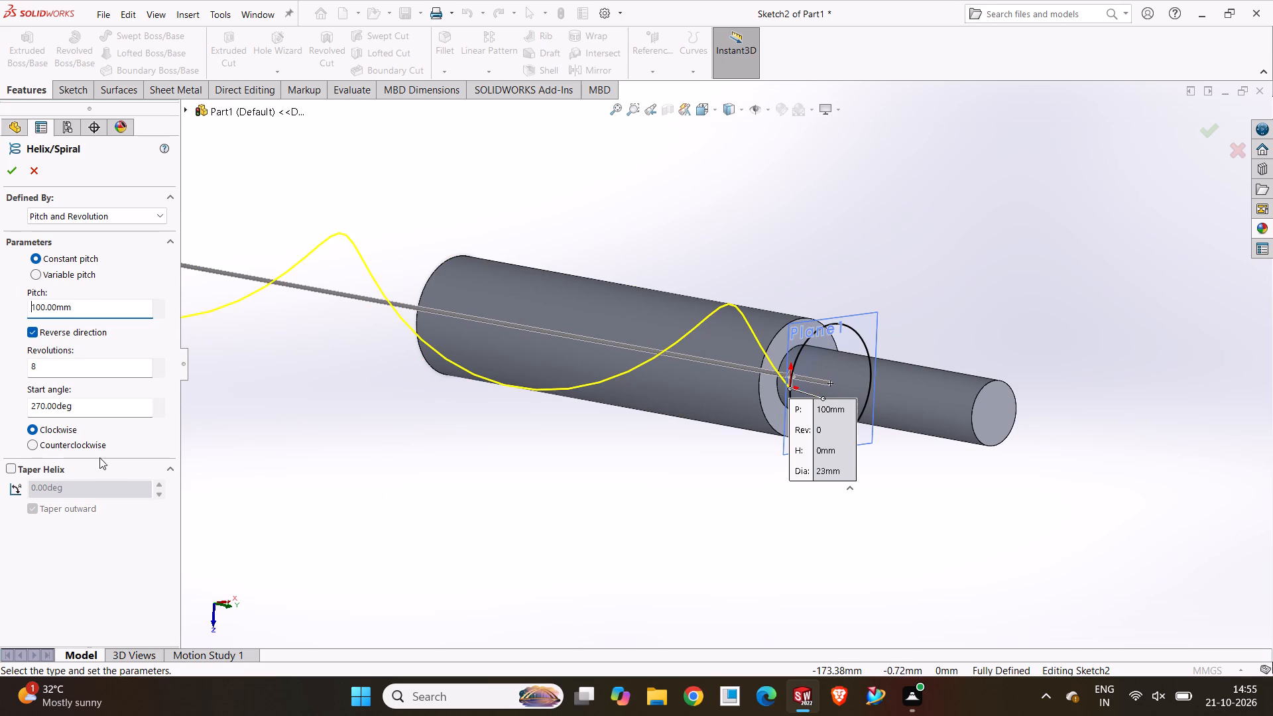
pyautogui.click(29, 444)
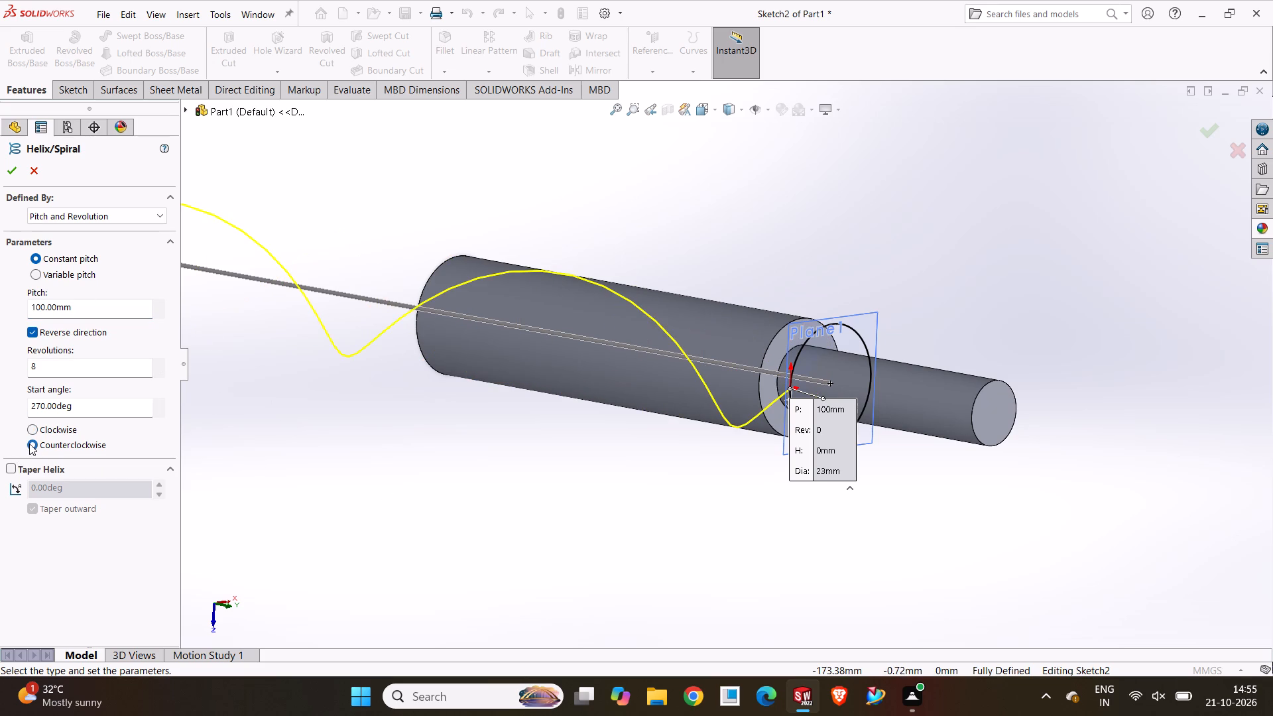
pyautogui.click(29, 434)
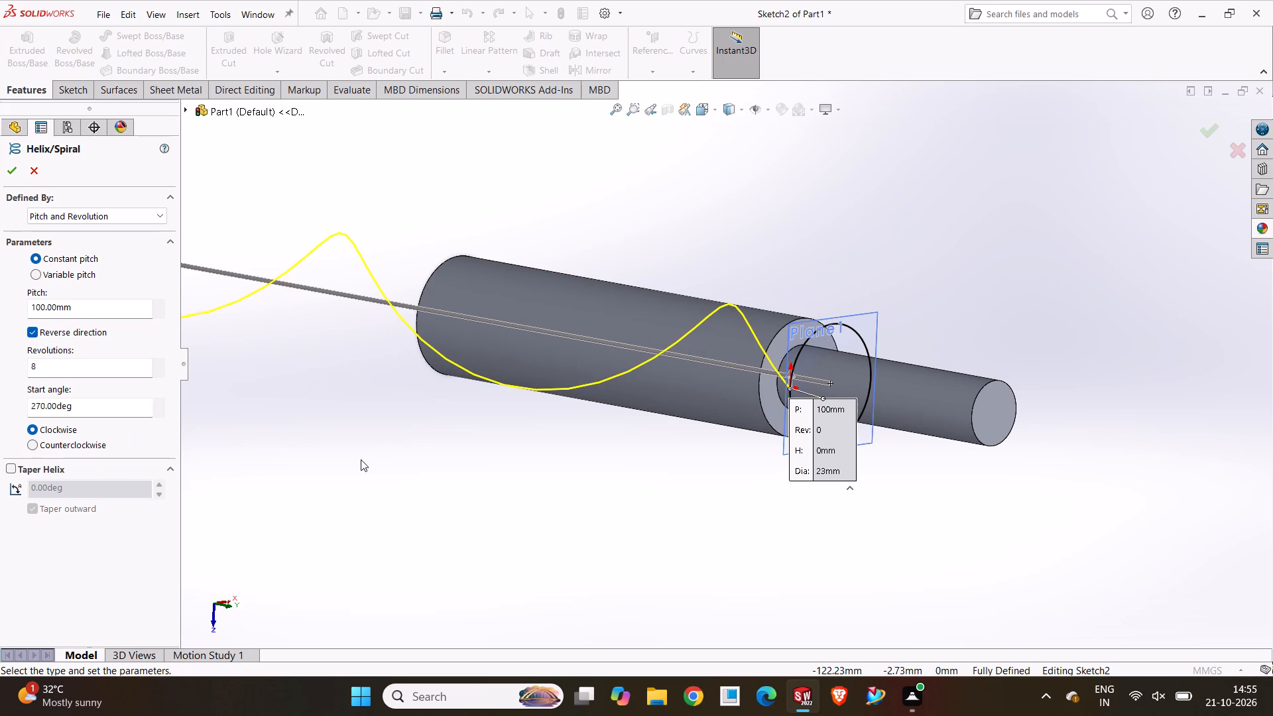
# Define the helix by height and pitch, with a height of 100 mm and a pitch of 8 mm.
pyautogui.click(107, 218)
pyautogui.click(89, 258)
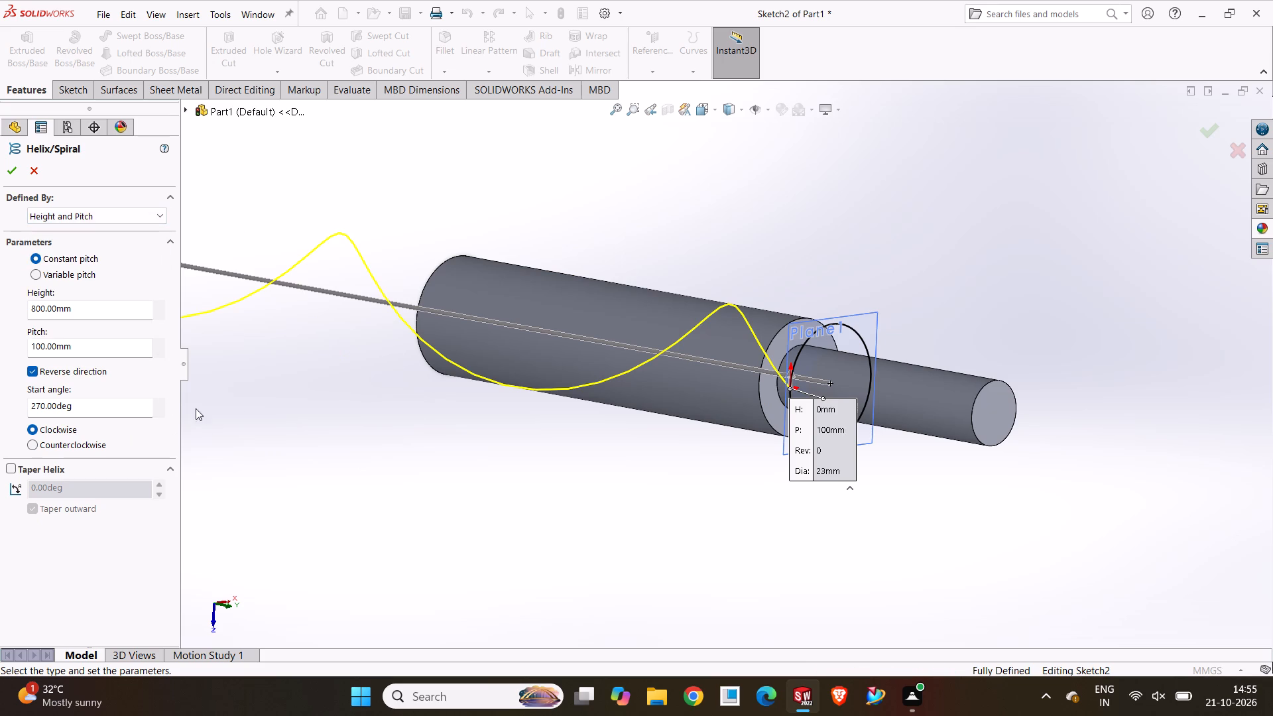
pyautogui.moveTo(99, 314); pyautogui.dragTo(3, 324)
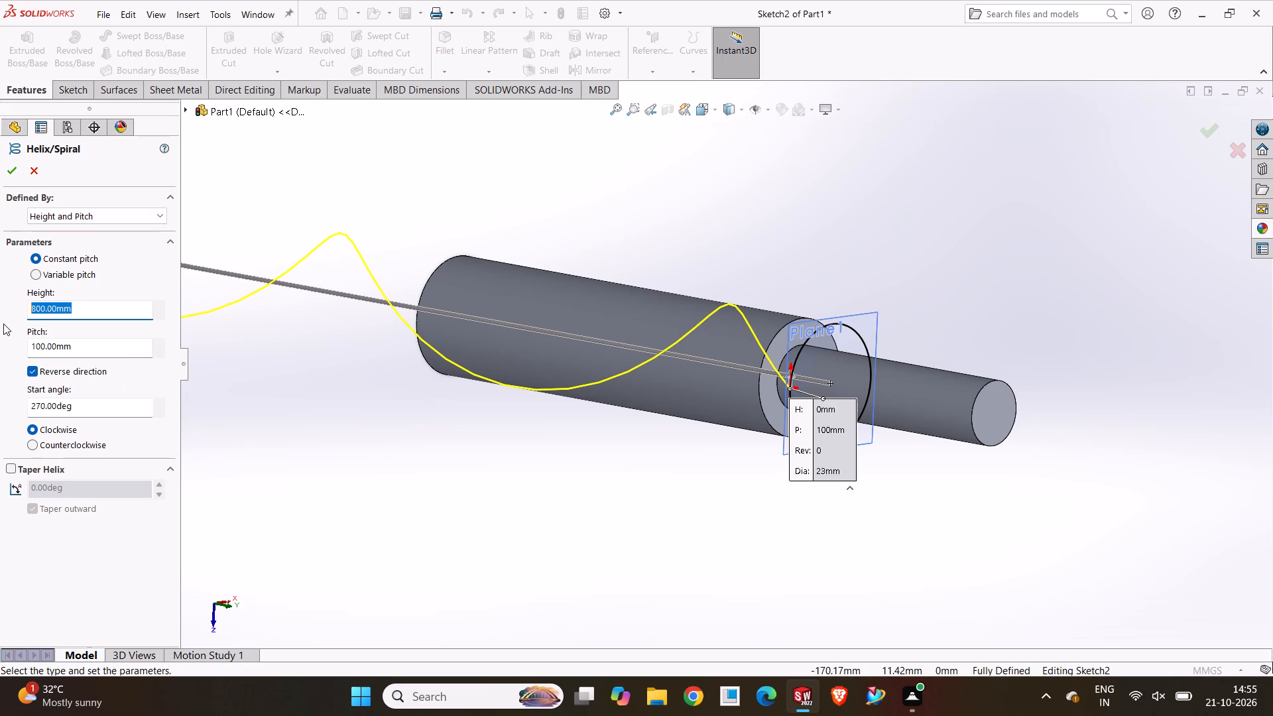
pyautogui.write('100')
pyautogui.press('Return')
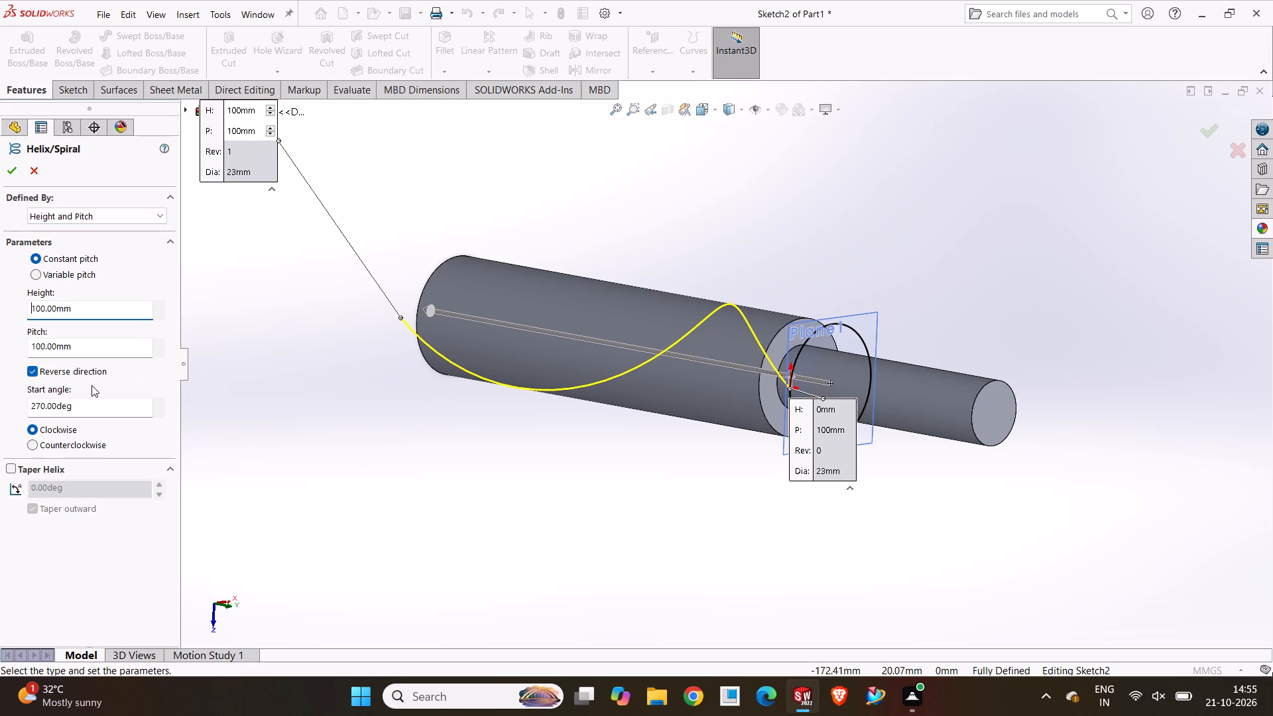
pyautogui.moveTo(90, 359); pyautogui.dragTo(0, 334)
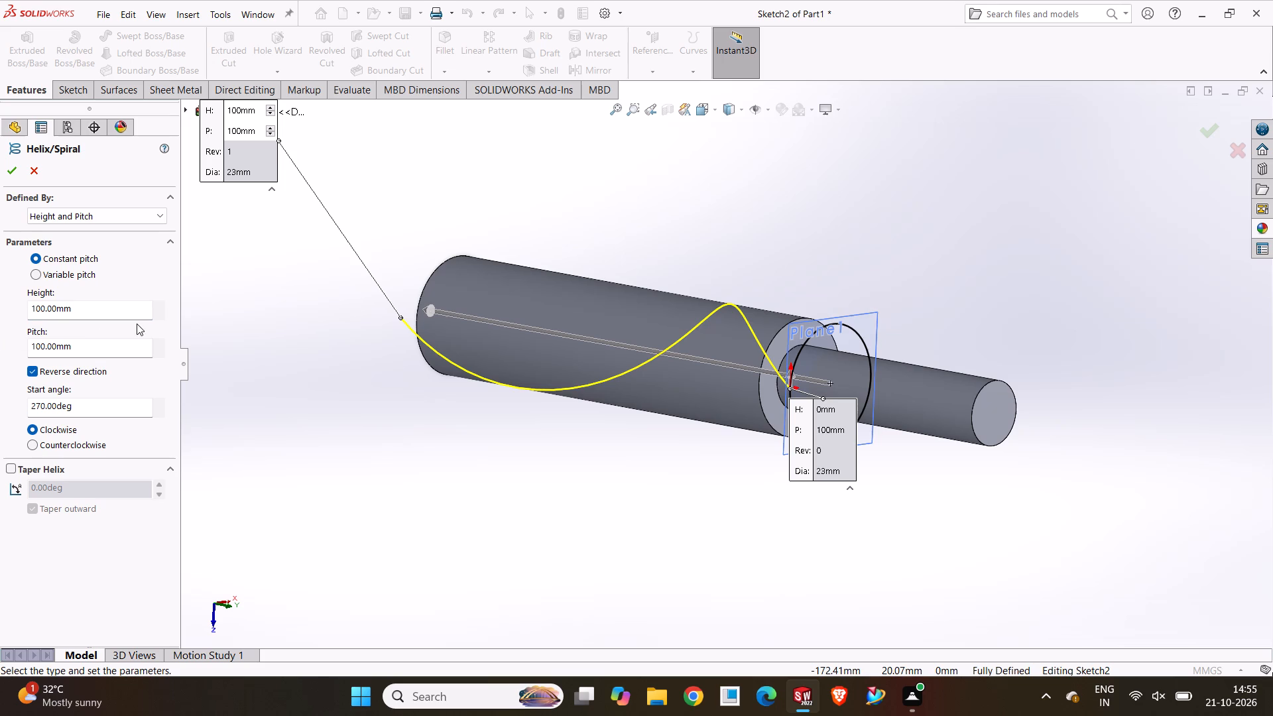
pyautogui.moveTo(98, 351); pyautogui.dragTo(28, 351)
pyautogui.press('8')
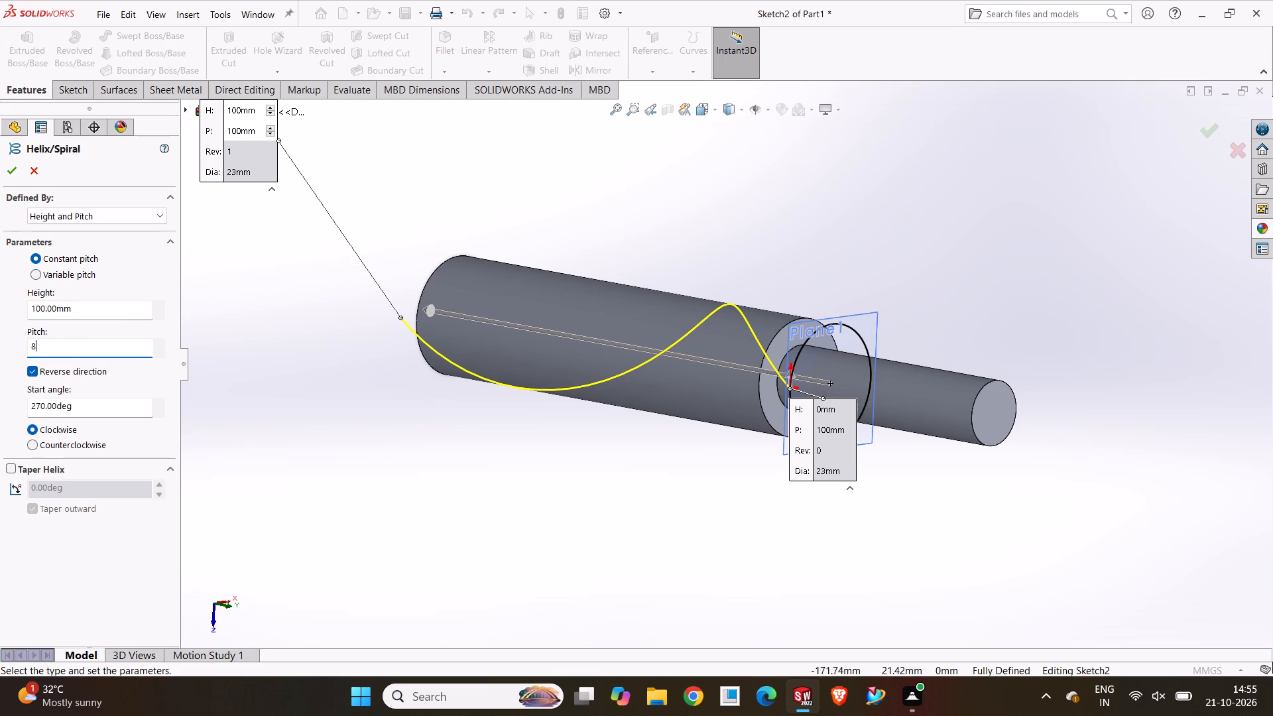
pyautogui.press('Return')
pyautogui.scroll(3, 574, 396)
pyautogui.moveTo(576, 398); pyautogui.dragTo(609, 420, button='middle')
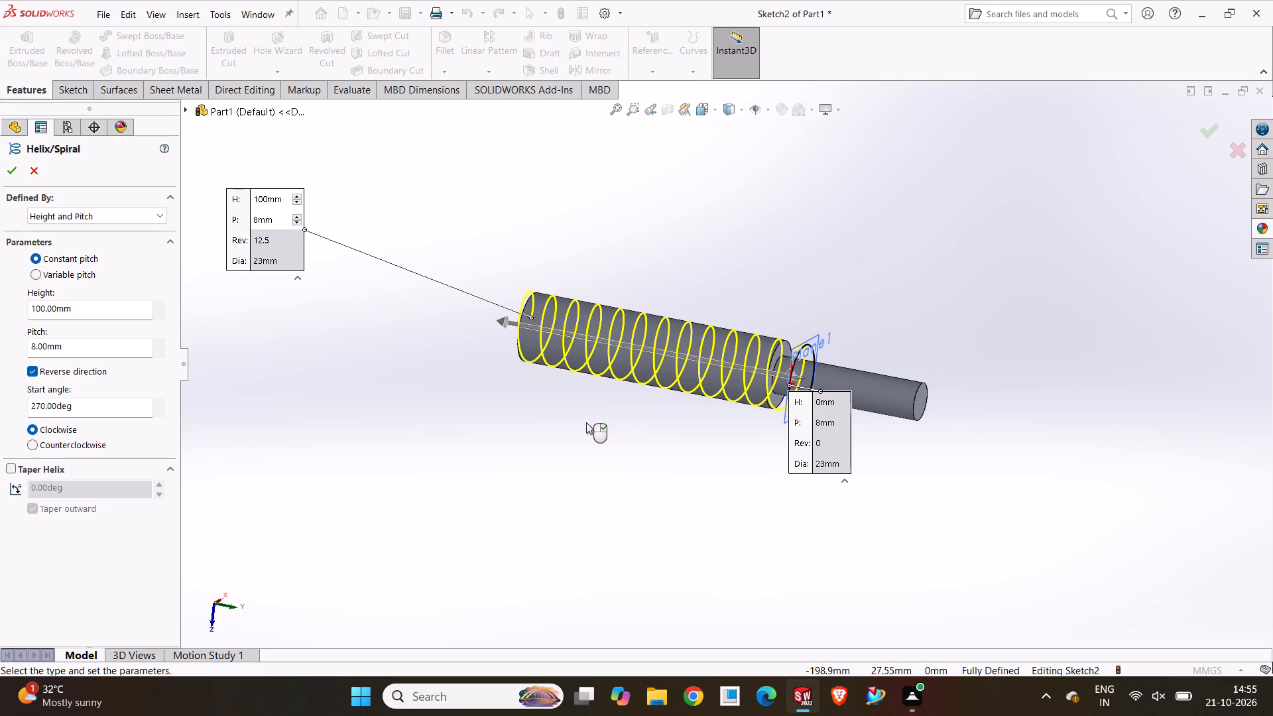
# Set the helix height to 108 mm, check its extent around the thicker cylinder, and create it.
pyautogui.moveTo(139, 307); pyautogui.dragTo(0, 312)
pyautogui.write('108')
pyautogui.press('Return')
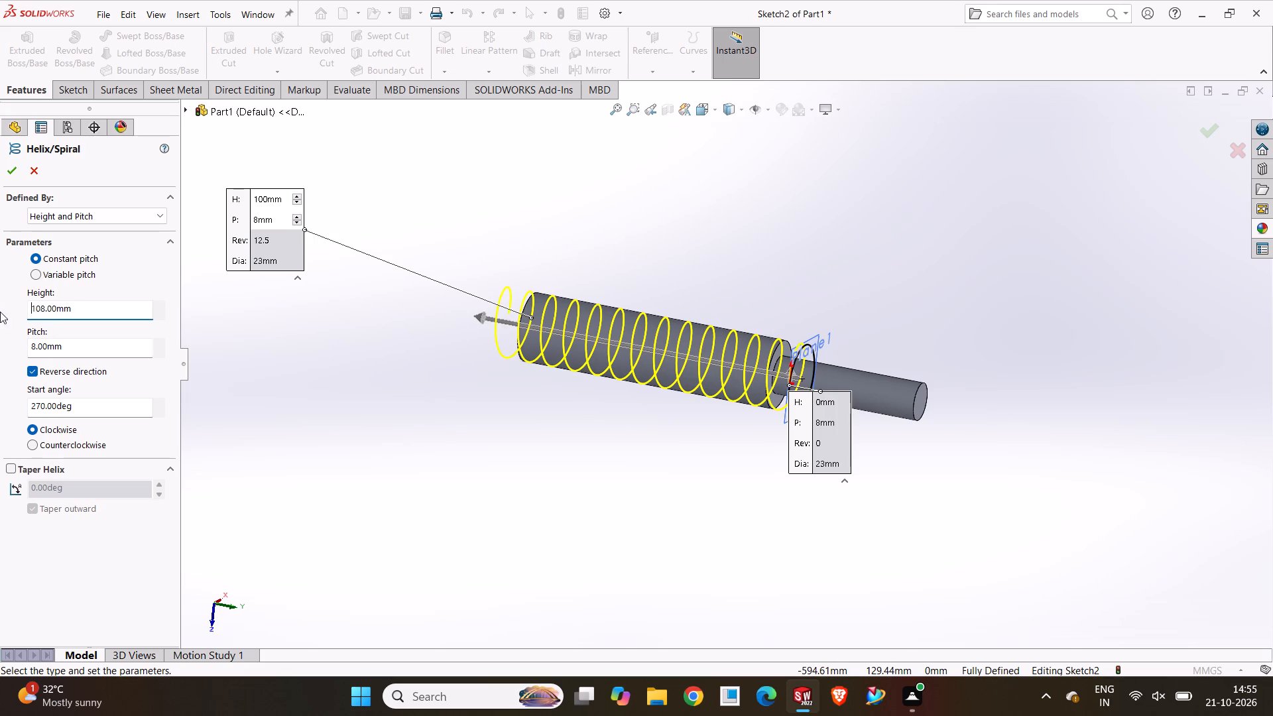
pyautogui.click(283, 410)
pyautogui.moveTo(288, 413); pyautogui.dragTo(351, 473, button='middle')
pyautogui.scroll(-2, 450, 450)
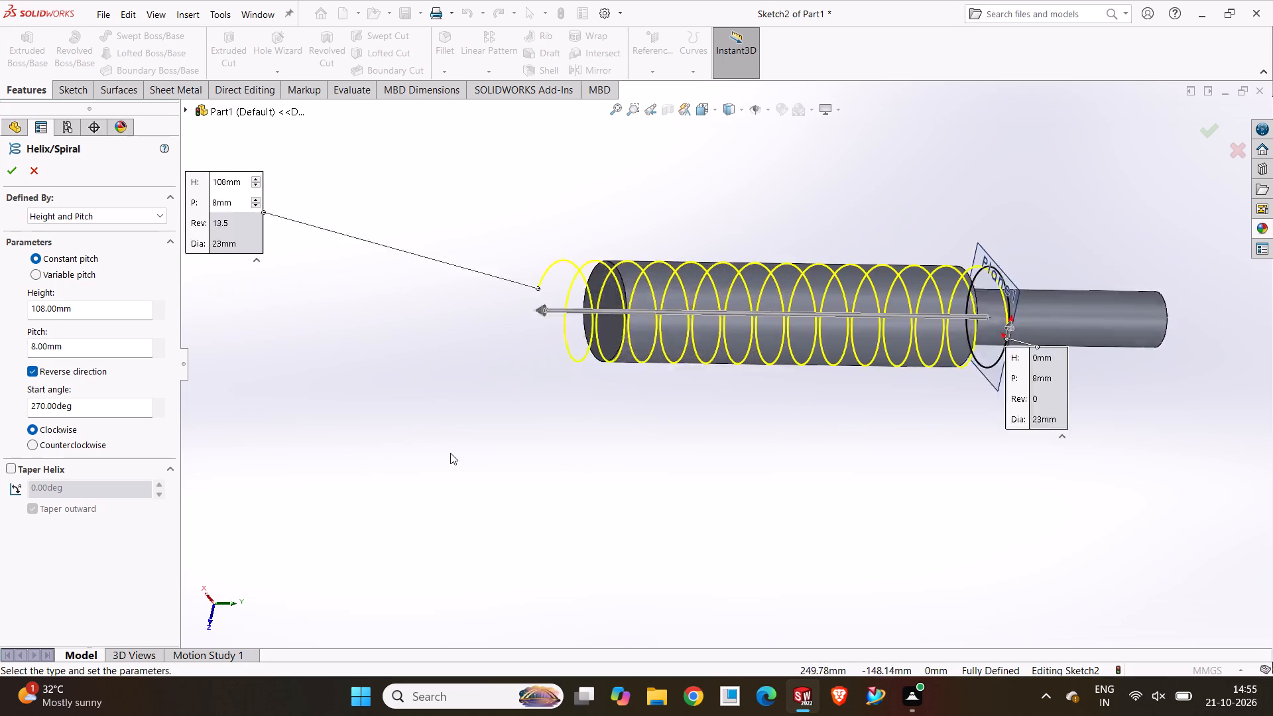
pyautogui.scroll(-1, 450, 453)
pyautogui.moveTo(447, 454); pyautogui.dragTo(377, 483, button='middle')
pyautogui.scroll(1, 447, 454)
pyautogui.moveTo(481, 446); pyautogui.dragTo(503, 476, button='middle')
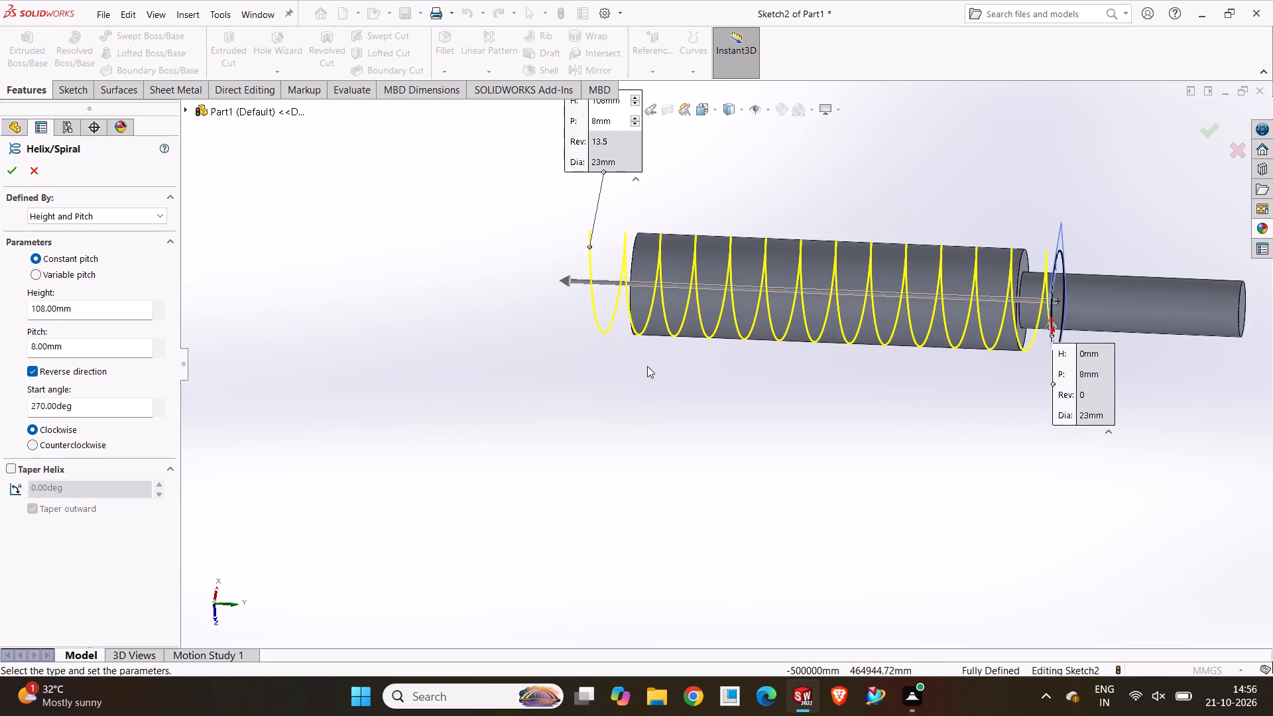
pyautogui.moveTo(678, 393); pyautogui.dragTo(699, 475, button='middle')
pyautogui.scroll(2, 562, 351)
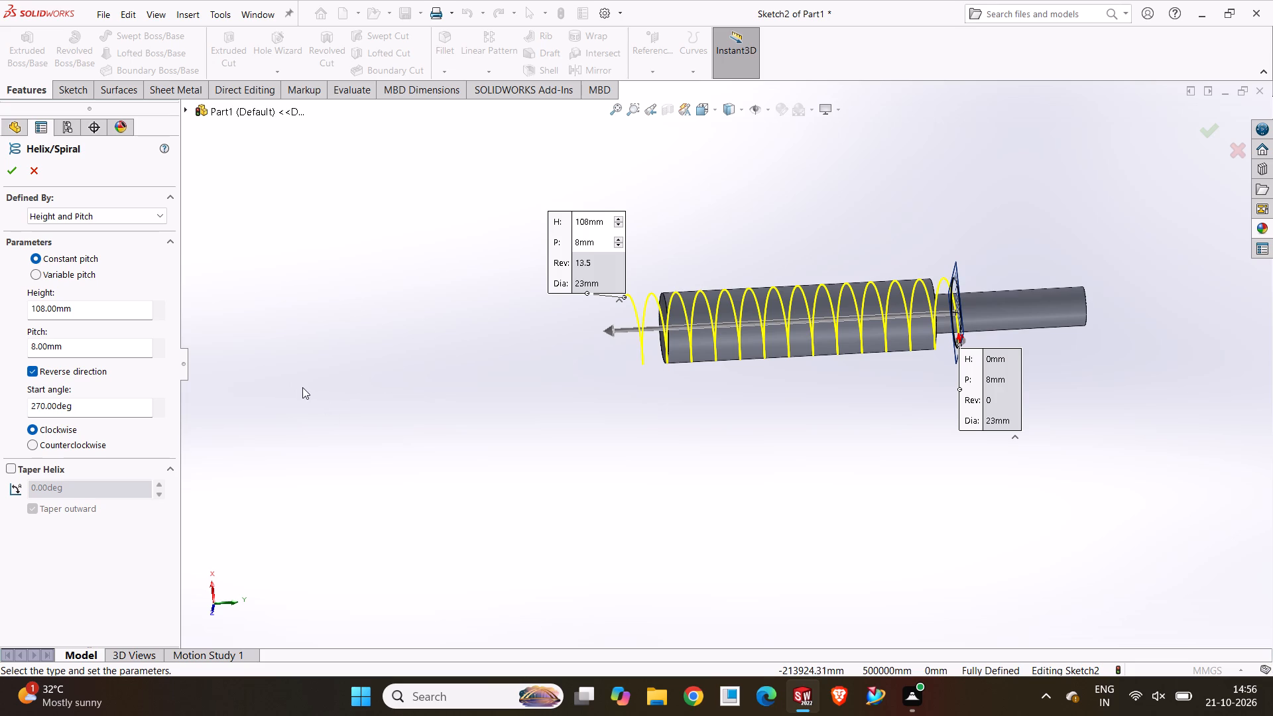
pyautogui.moveTo(635, 505); pyautogui.dragTo(654, 539, button='middle')
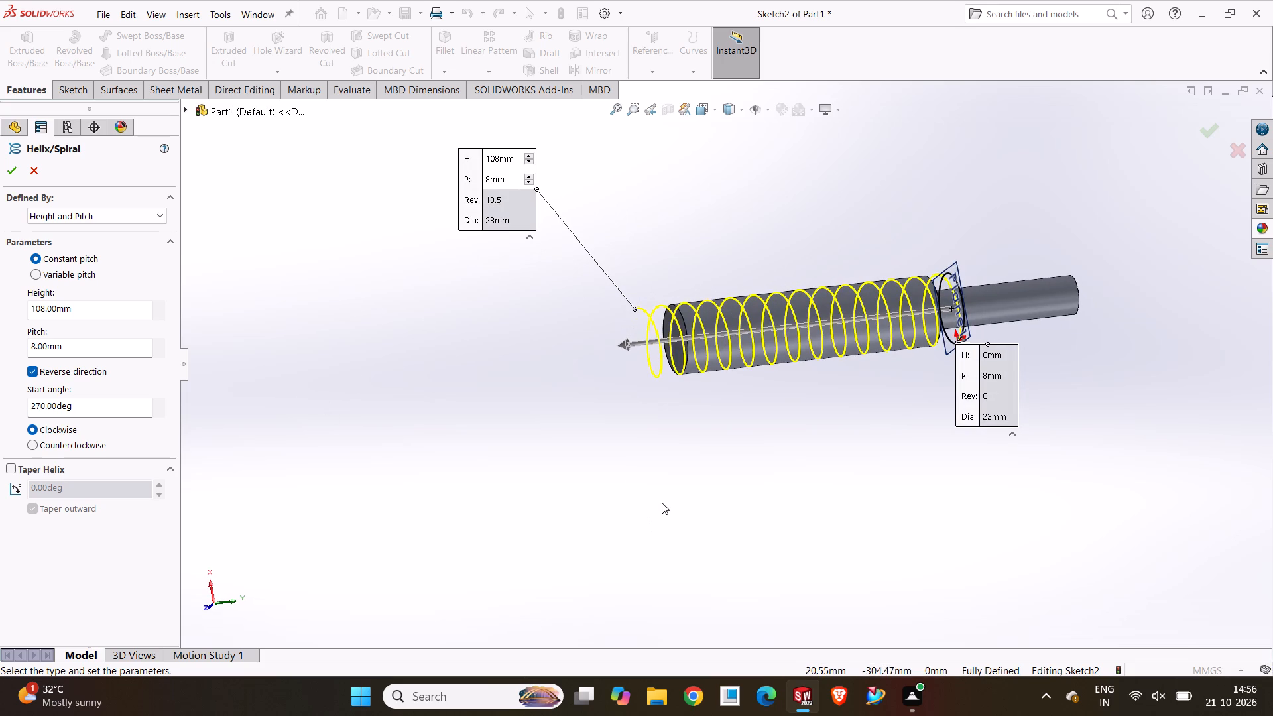
pyautogui.click(5, 170)
pyautogui.click(520, 411)
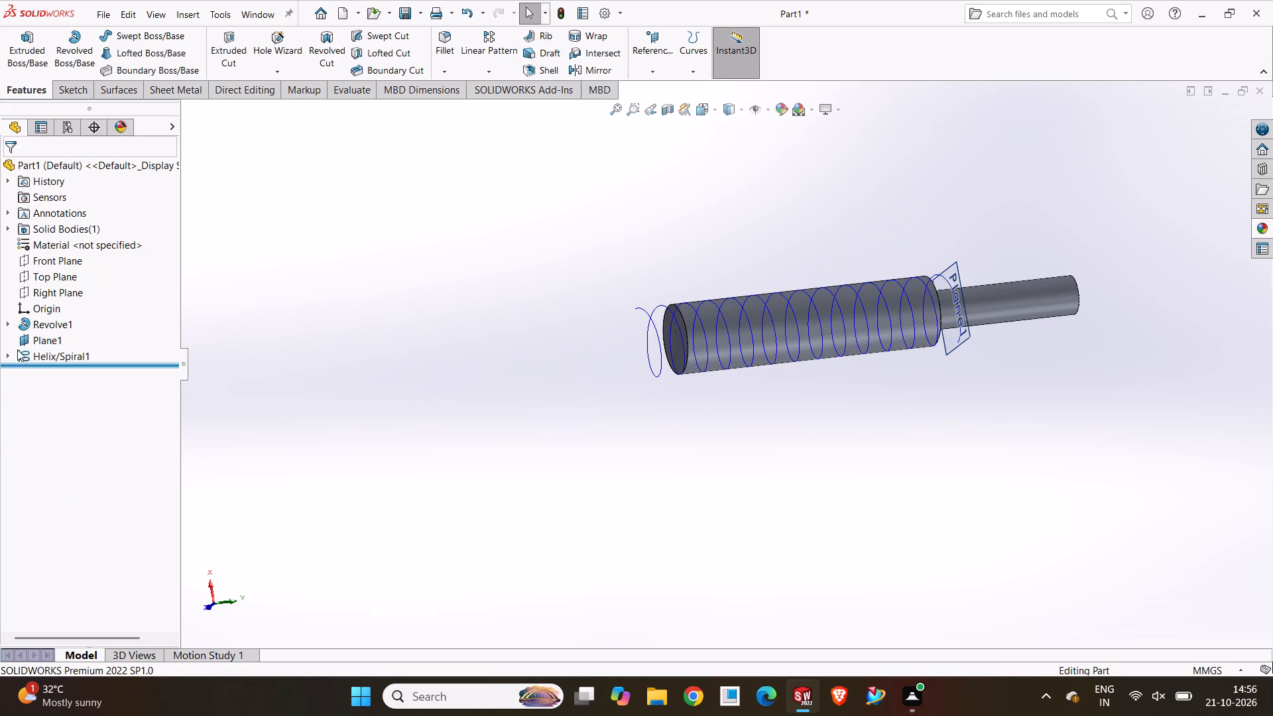
# Hide the offset reference plane.
pyautogui.click(58, 338)
pyautogui.click(89, 324)
pyautogui.click(401, 401)
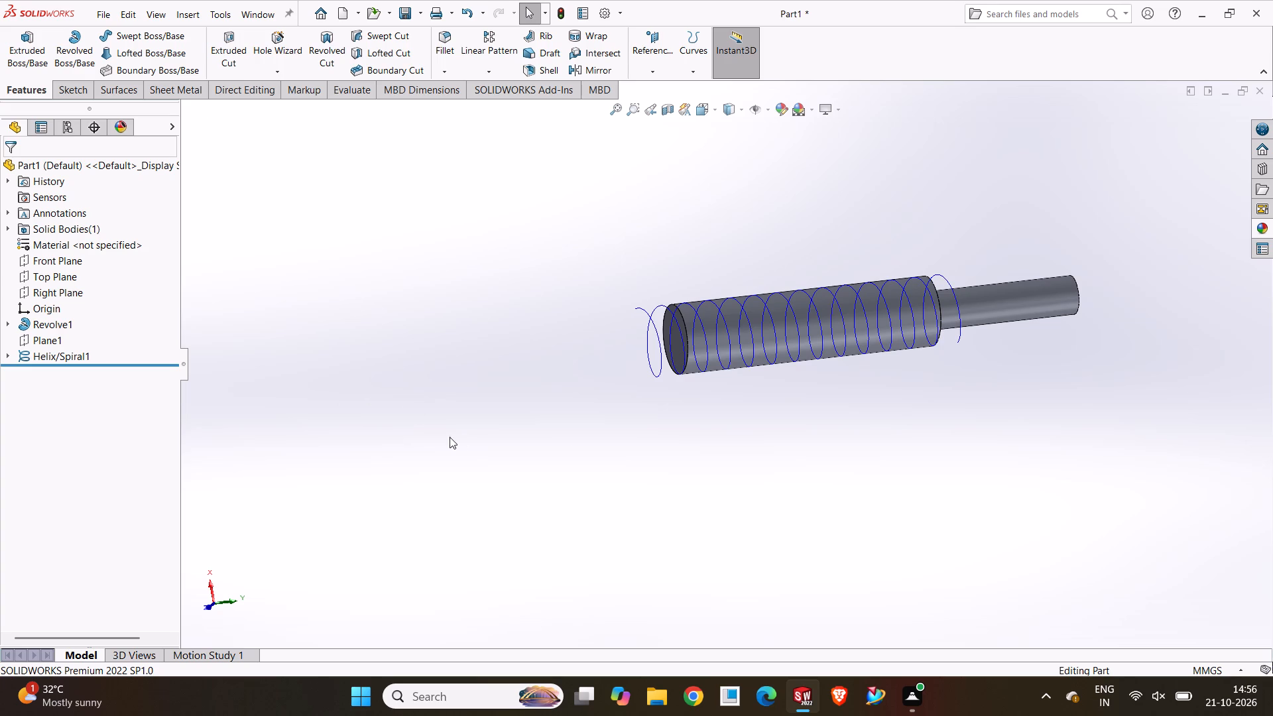
# Start a sketch on the Front Plane and draw a vertical line about 5.2 mm long beside the helix's upper end.
pyautogui.click(59, 256)
pyautogui.click(75, 243)
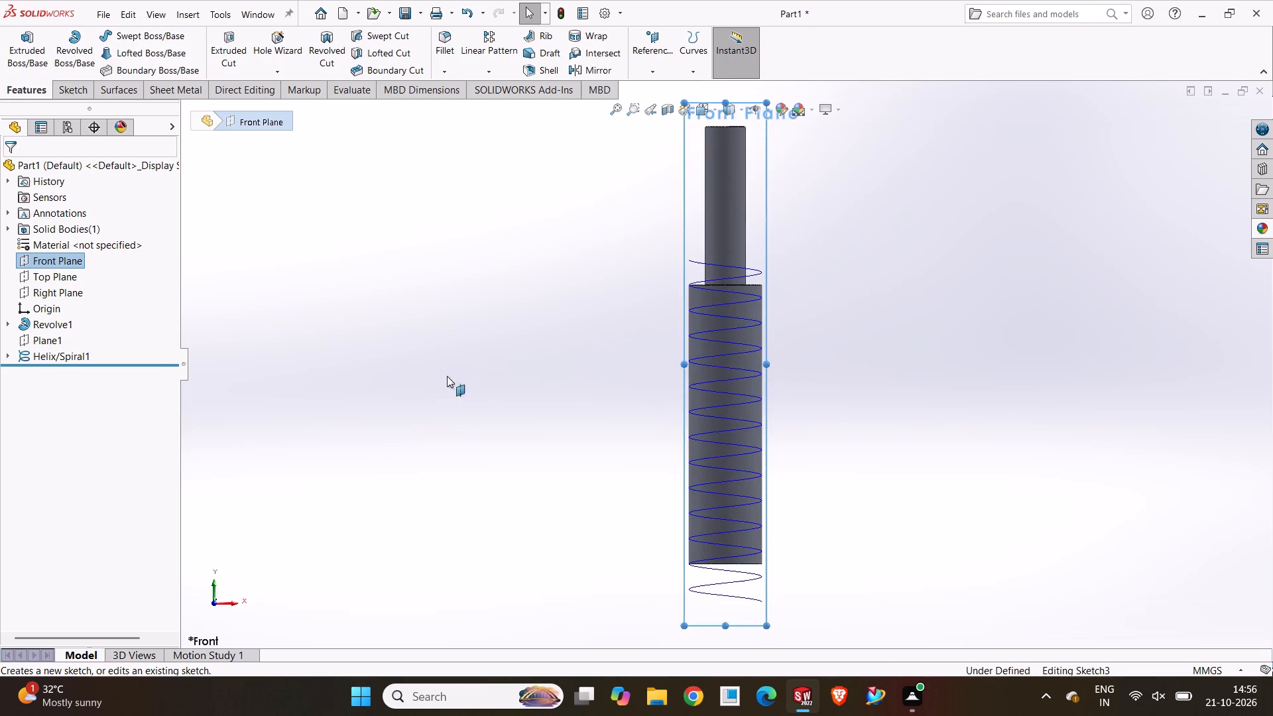
pyautogui.click(447, 376)
pyautogui.scroll(-6, 684, 257)
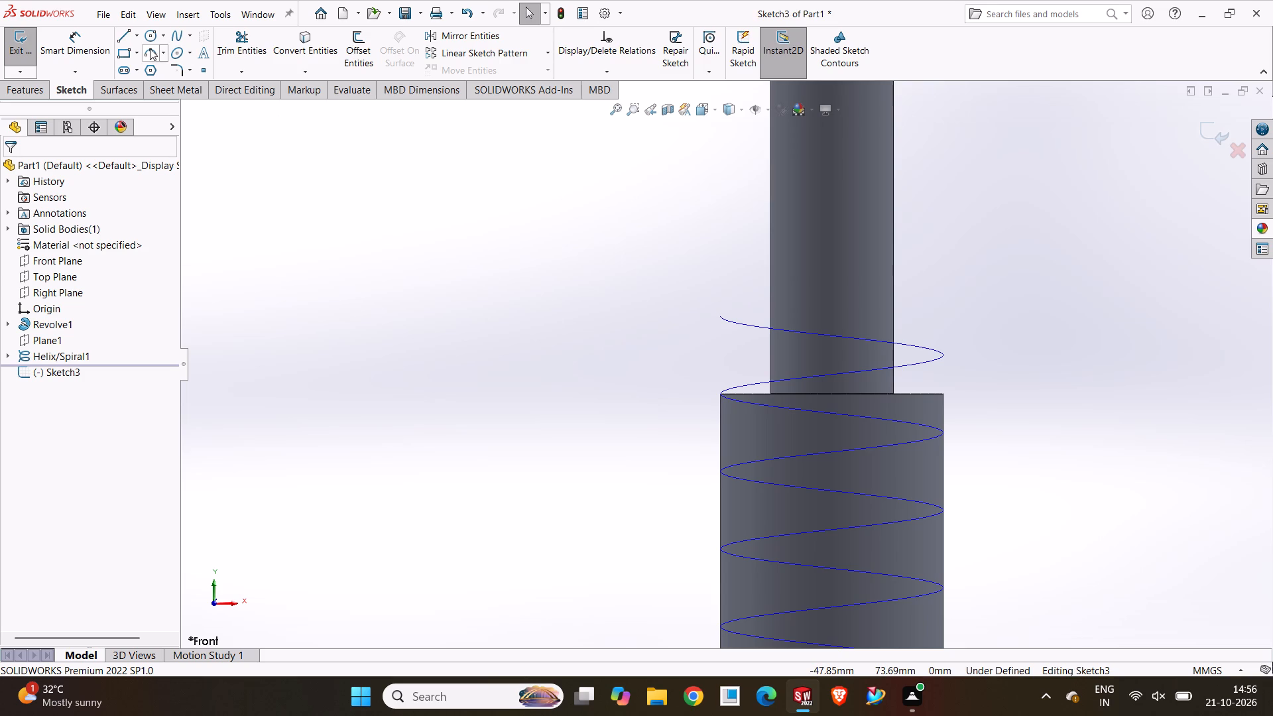
pyautogui.click(121, 40)
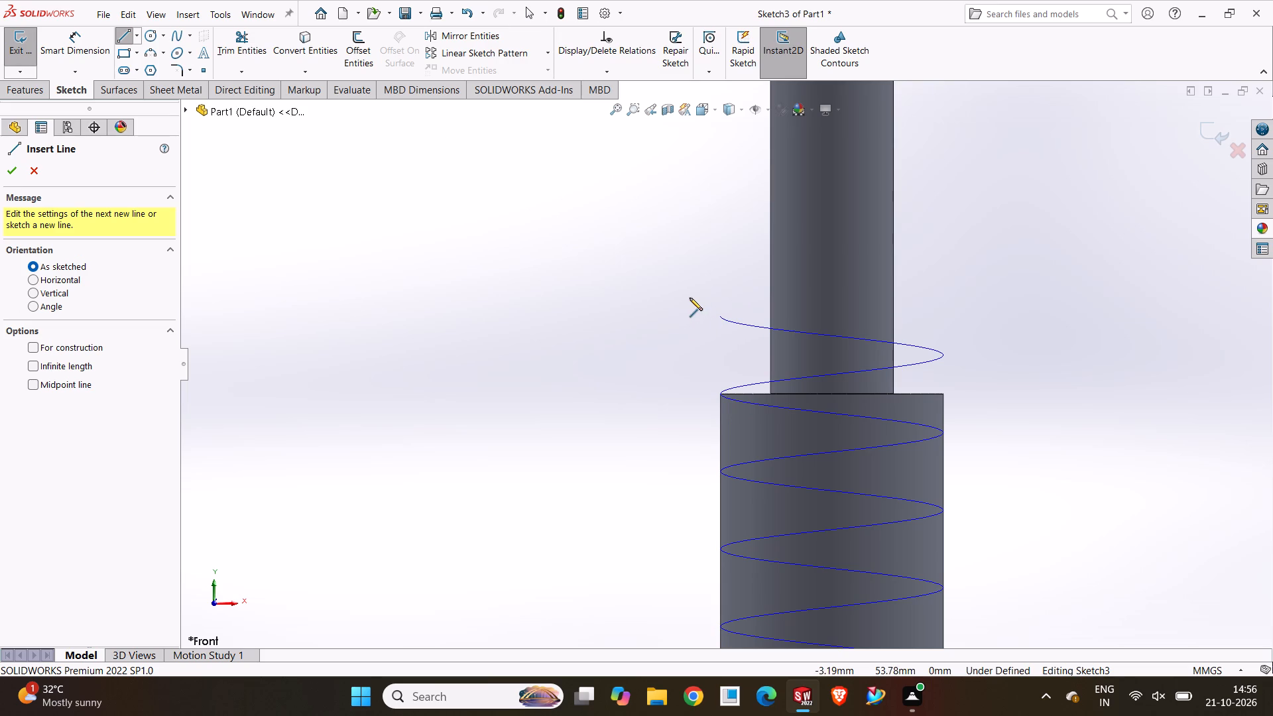
pyautogui.click(690, 296)
pyautogui.click(689, 346)
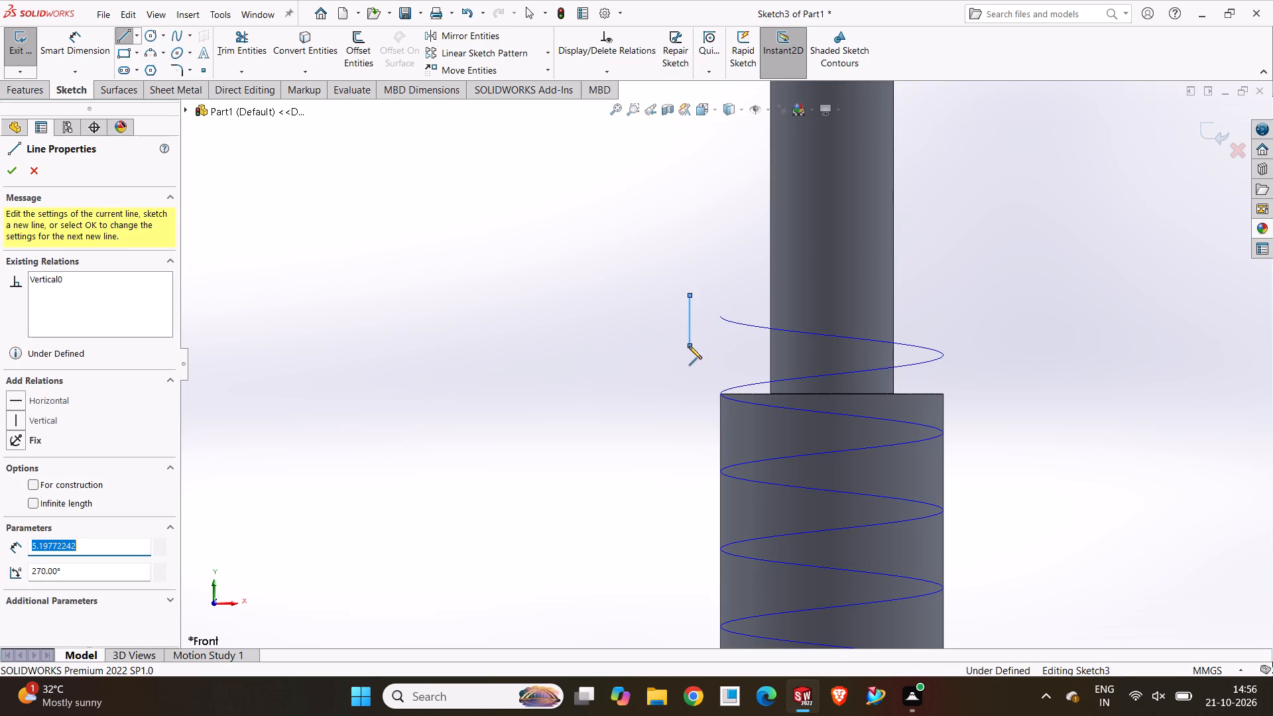
pyautogui.press('Escape')
# Dimension the vertical line's length to 2.84 mm.
pyautogui.click(93, 44)
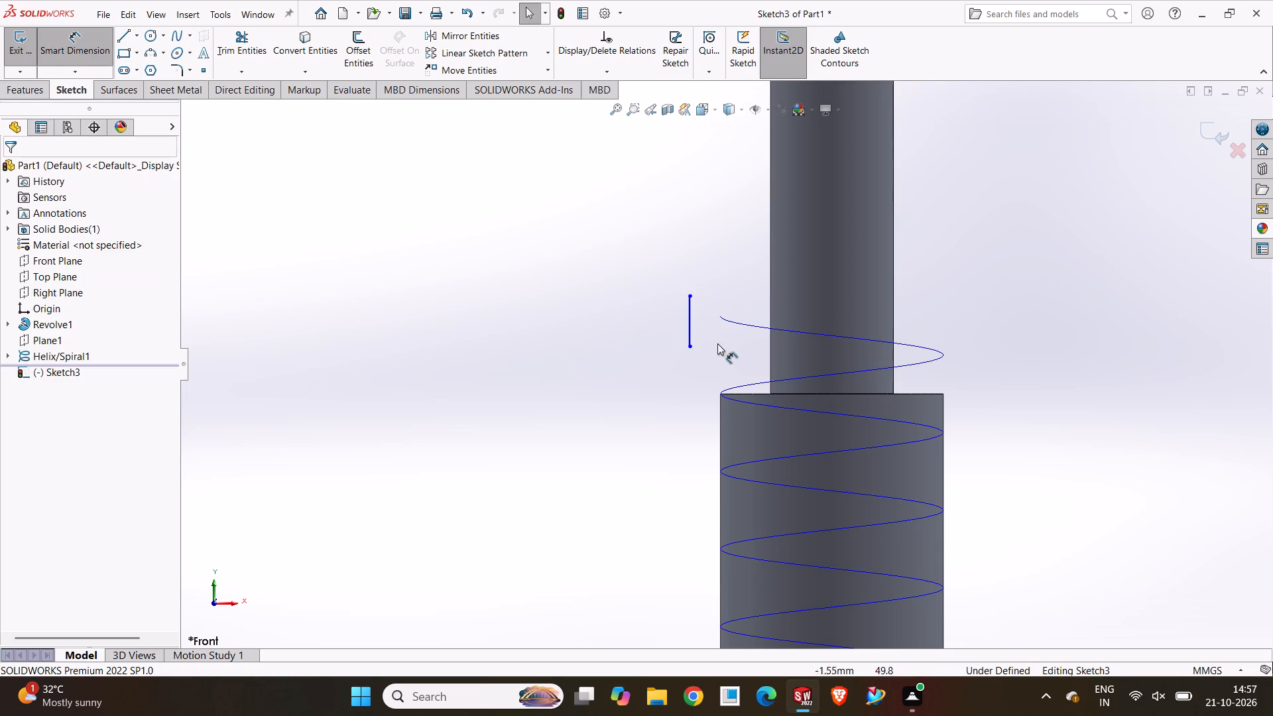
pyautogui.click(687, 322)
pyautogui.click(707, 326)
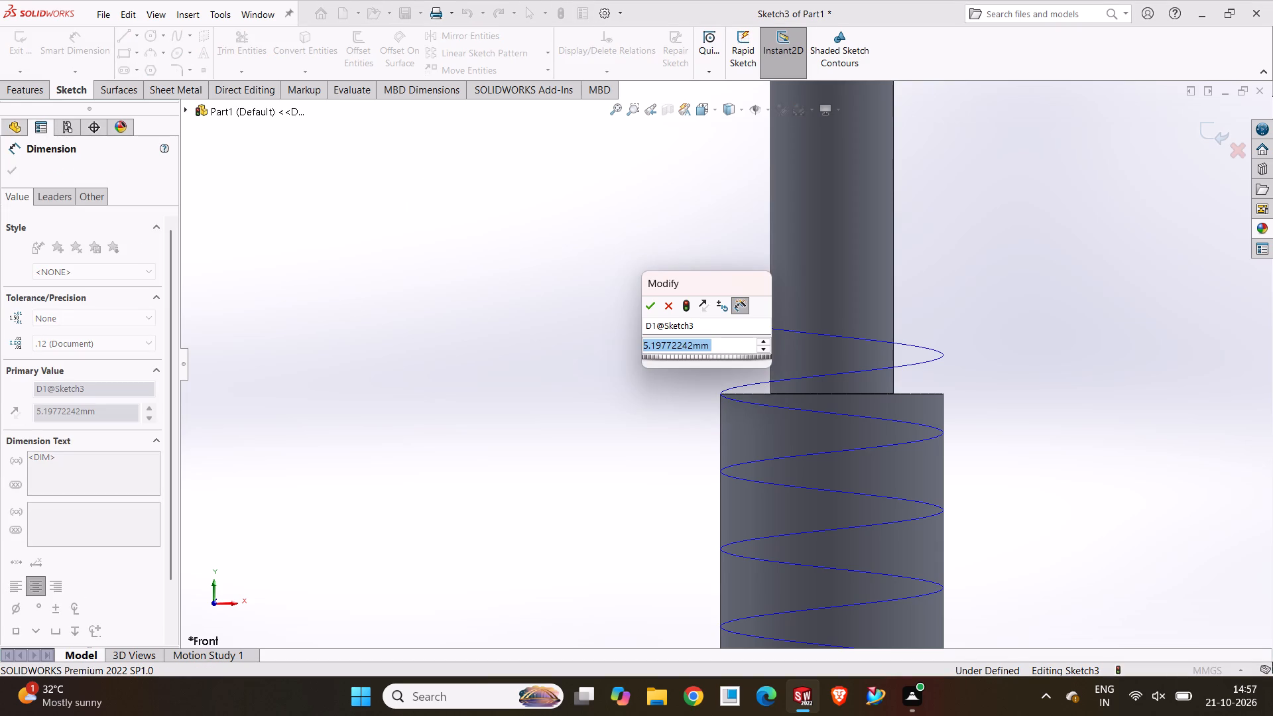
pyautogui.write('2.843')
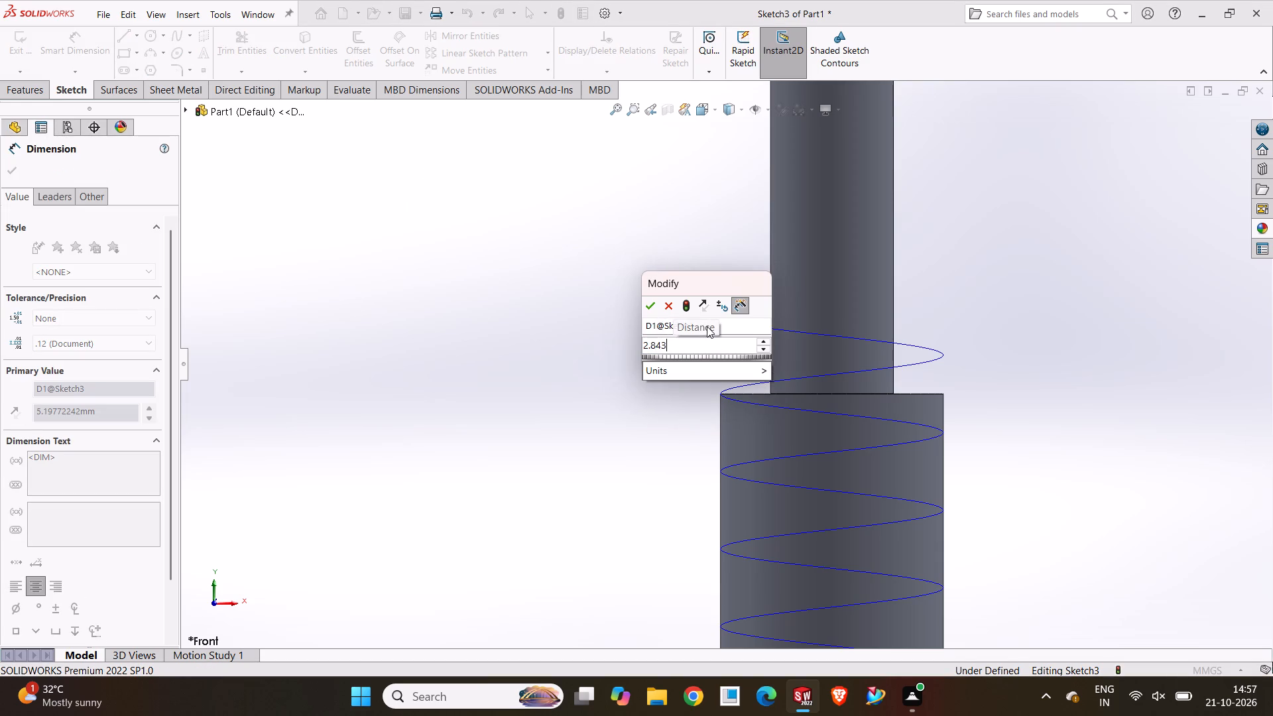
pyautogui.press('BackSpace')
pyautogui.press('Return')
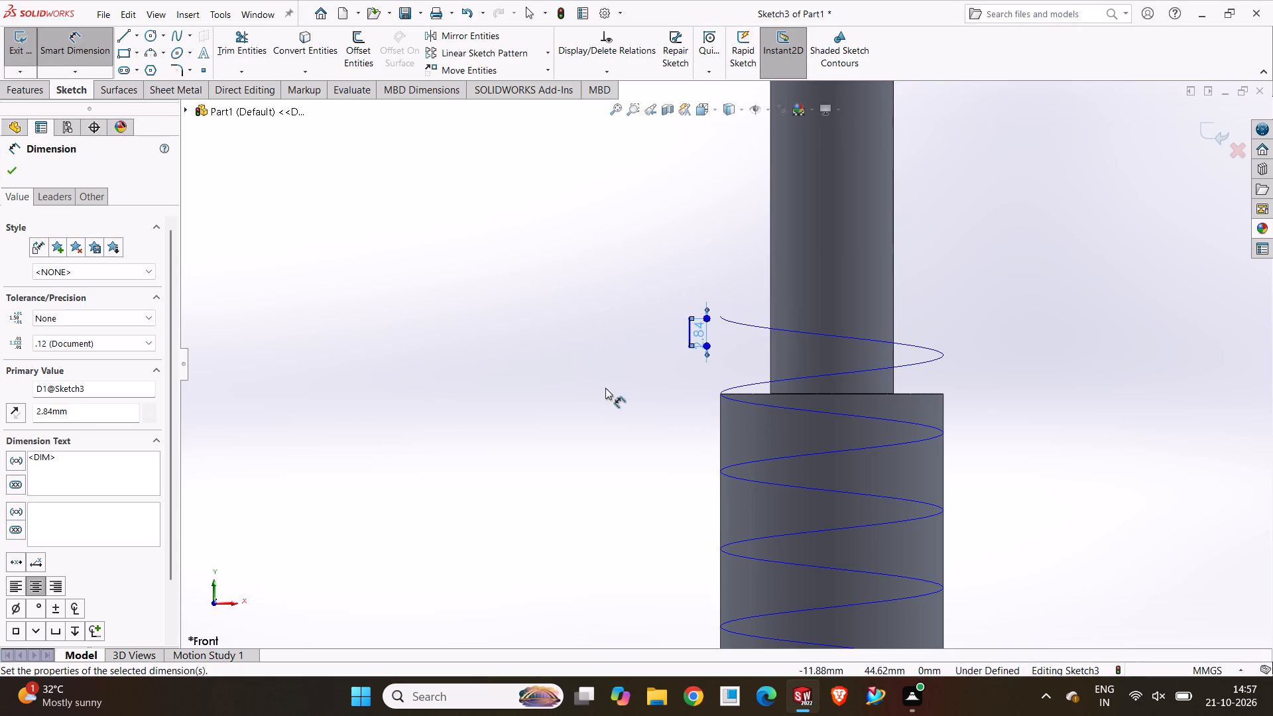
pyautogui.click(648, 396)
# Reposition the dimensioned vertical line so it sits just outside the helix, roughly level with its upper end.
pyautogui.scroll(-5, 694, 328)
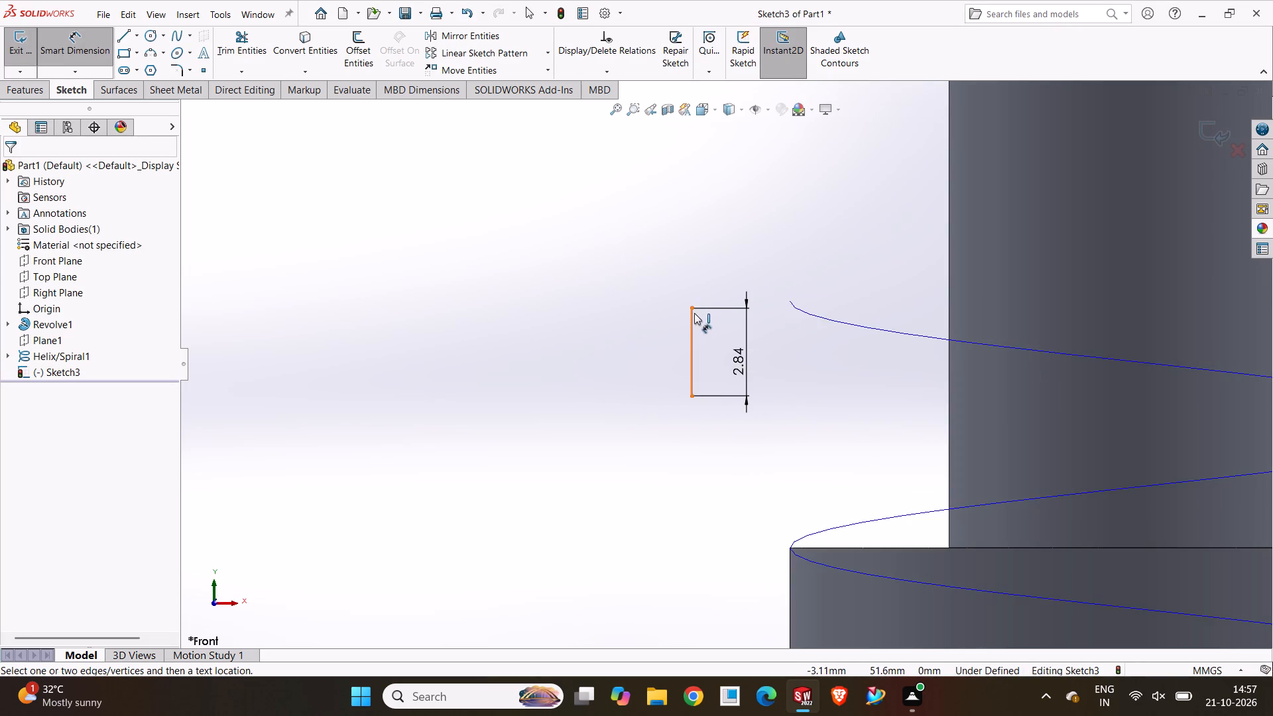
pyautogui.moveTo(696, 311); pyautogui.dragTo(700, 215)
pyautogui.click(675, 430)
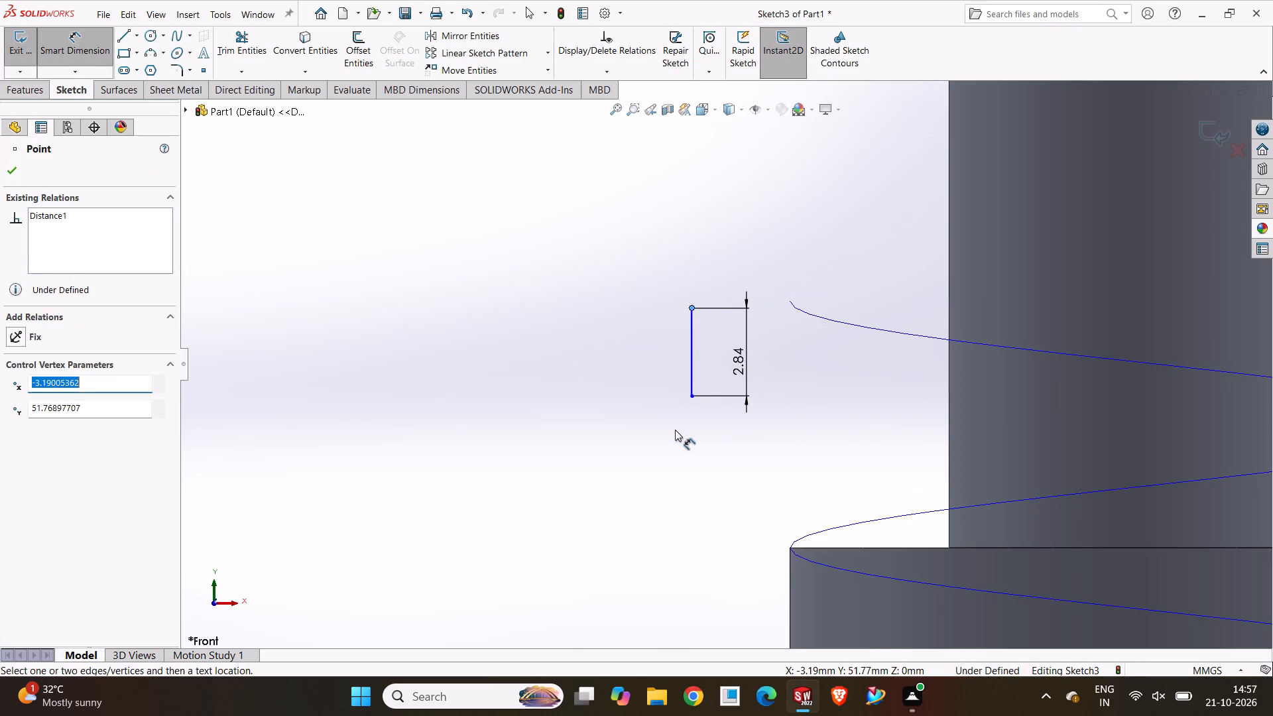
pyautogui.press('Escape')
pyautogui.press('Escape')
pyautogui.moveTo(694, 329); pyautogui.dragTo(701, 250)
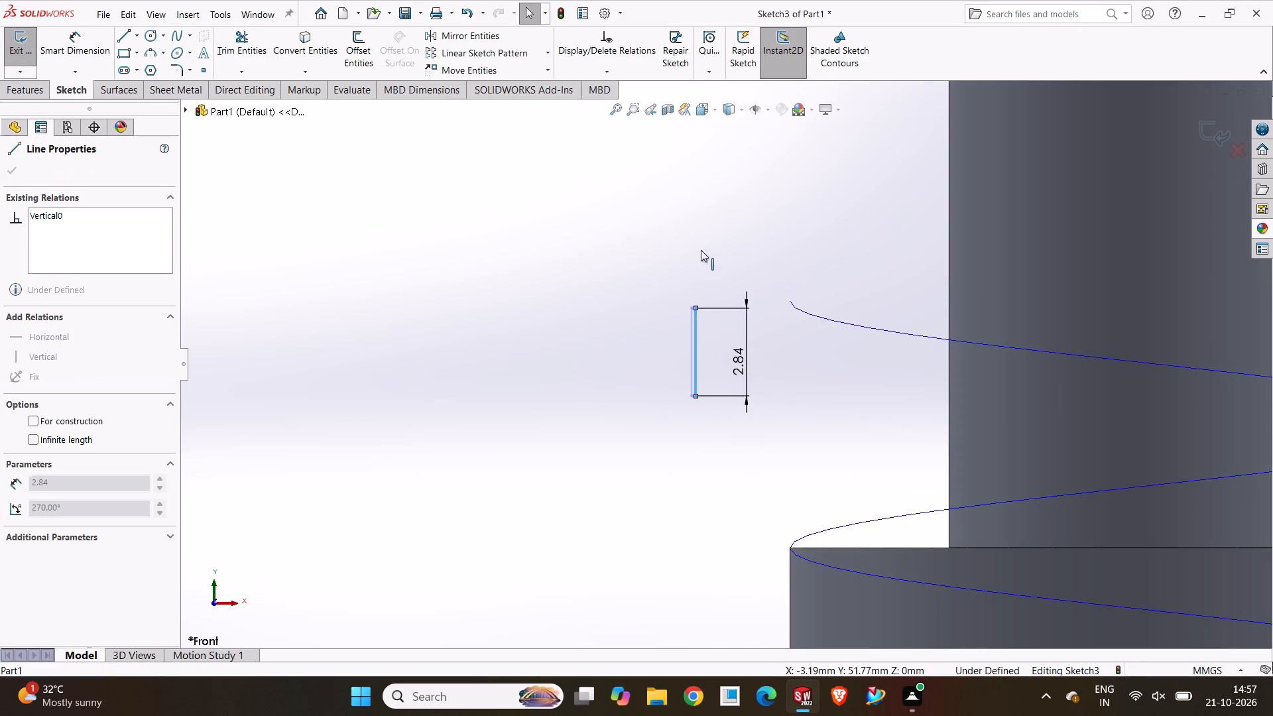
pyautogui.moveTo(701, 250); pyautogui.dragTo(673, 307)
pyautogui.click(662, 471)
pyautogui.moveTo(671, 394); pyautogui.dragTo(672, 384)
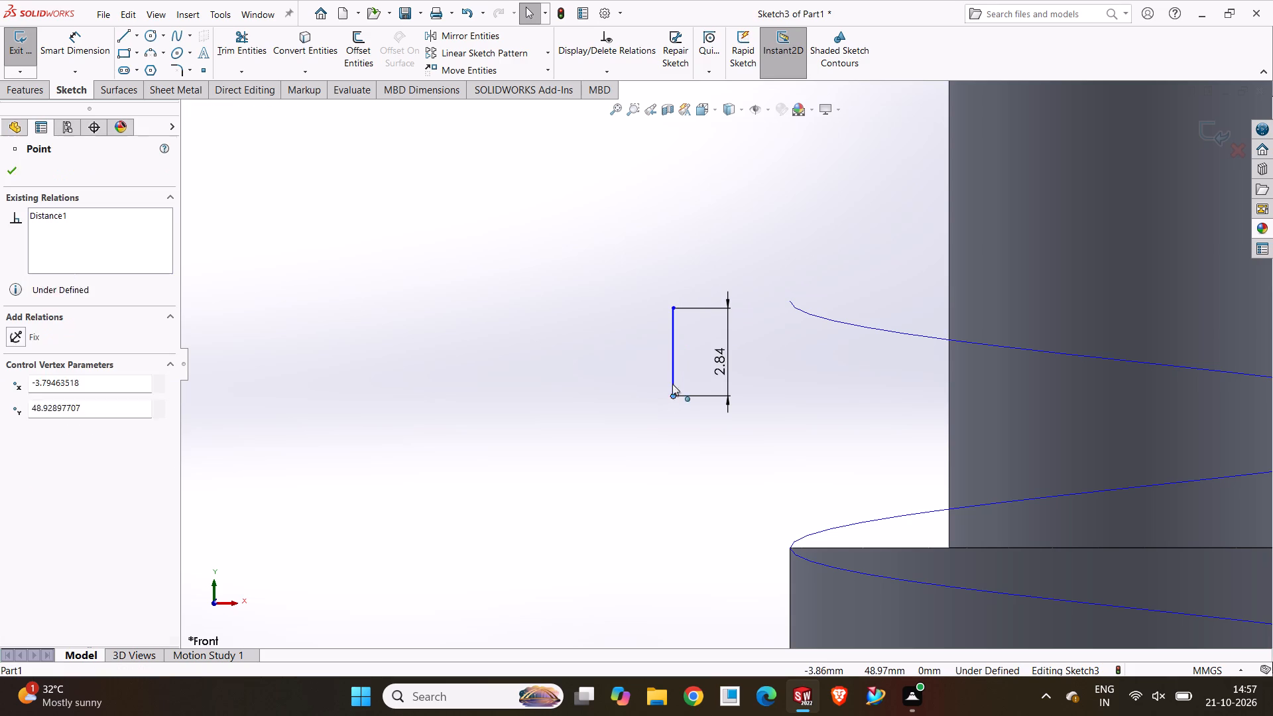
pyautogui.moveTo(672, 384); pyautogui.dragTo(680, 338)
pyautogui.click(638, 403)
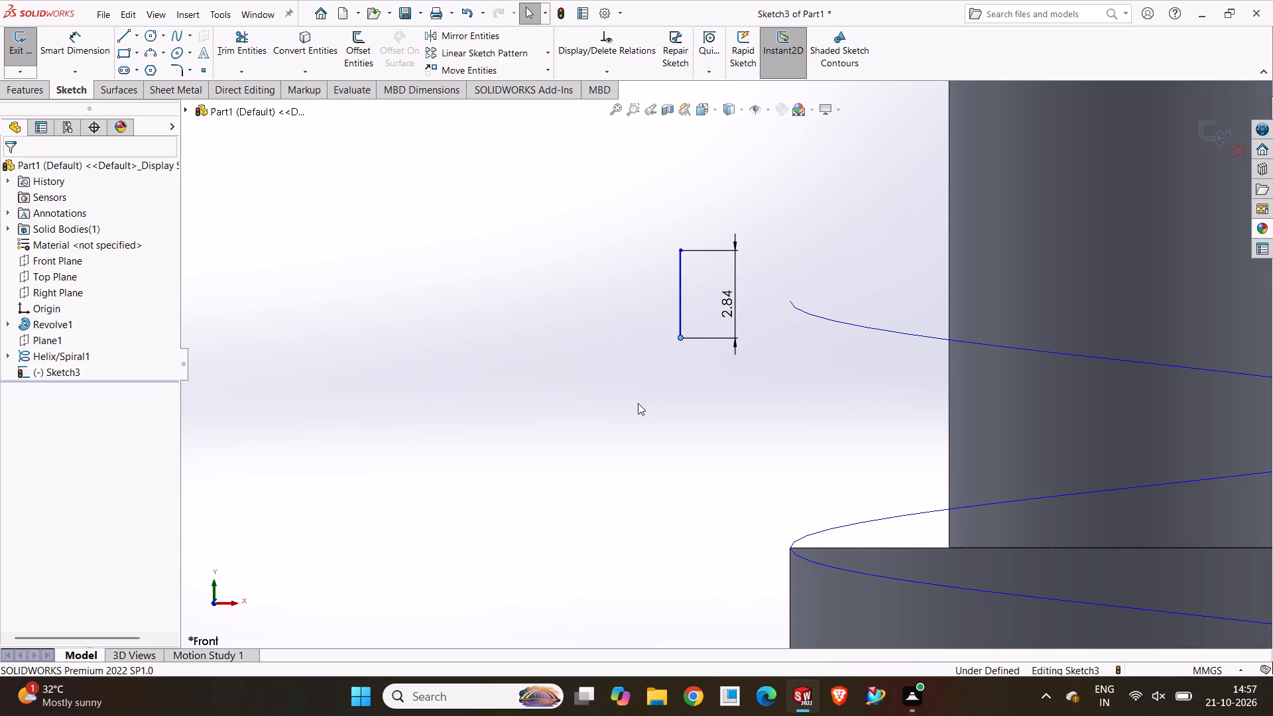
# Draw a second, longer vertical line farther out from the cylinder, parallel to the 2.84 mm line.
pyautogui.scroll(3, 664, 262)
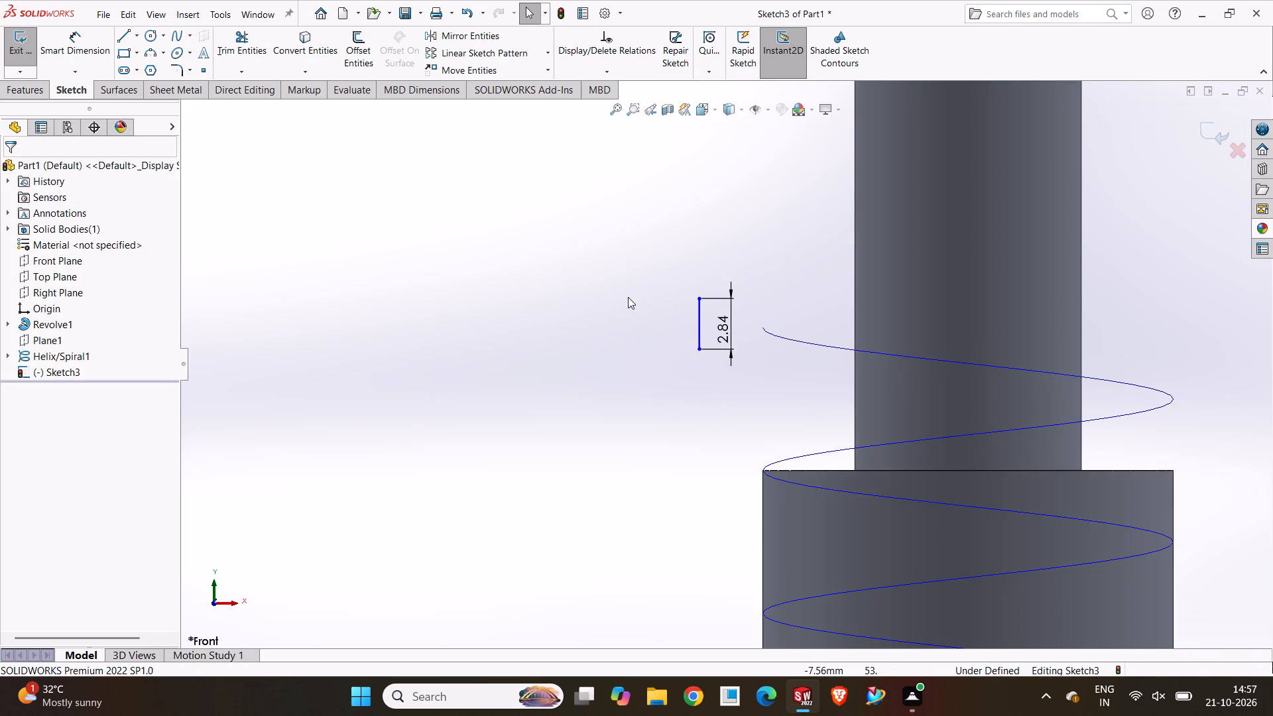
pyautogui.click(120, 29)
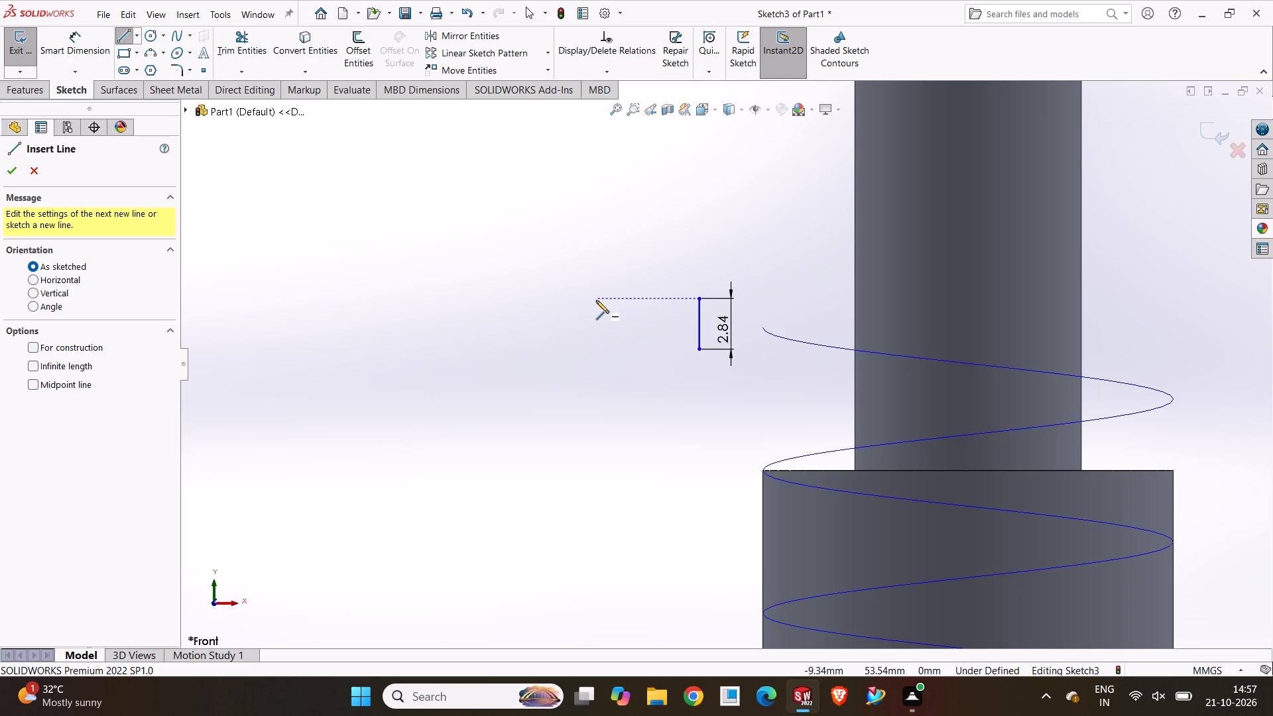
pyautogui.click(595, 277)
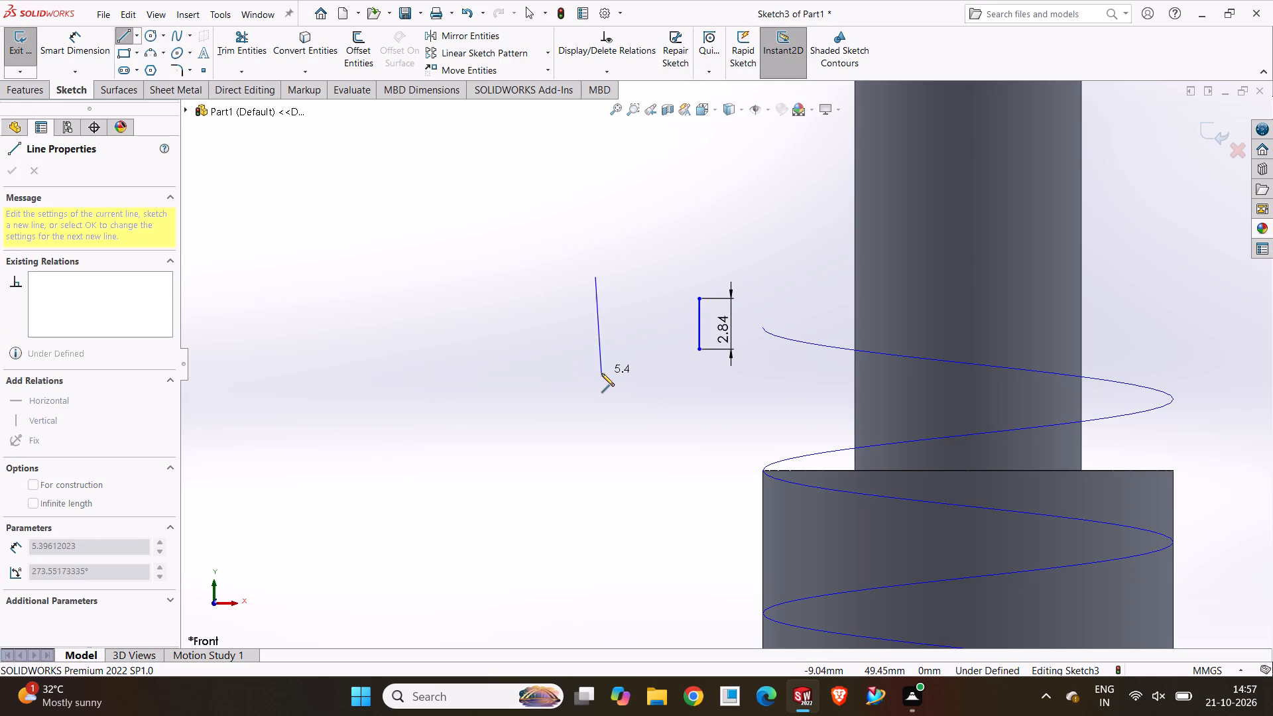
pyautogui.click(594, 372)
pyautogui.press('Escape')
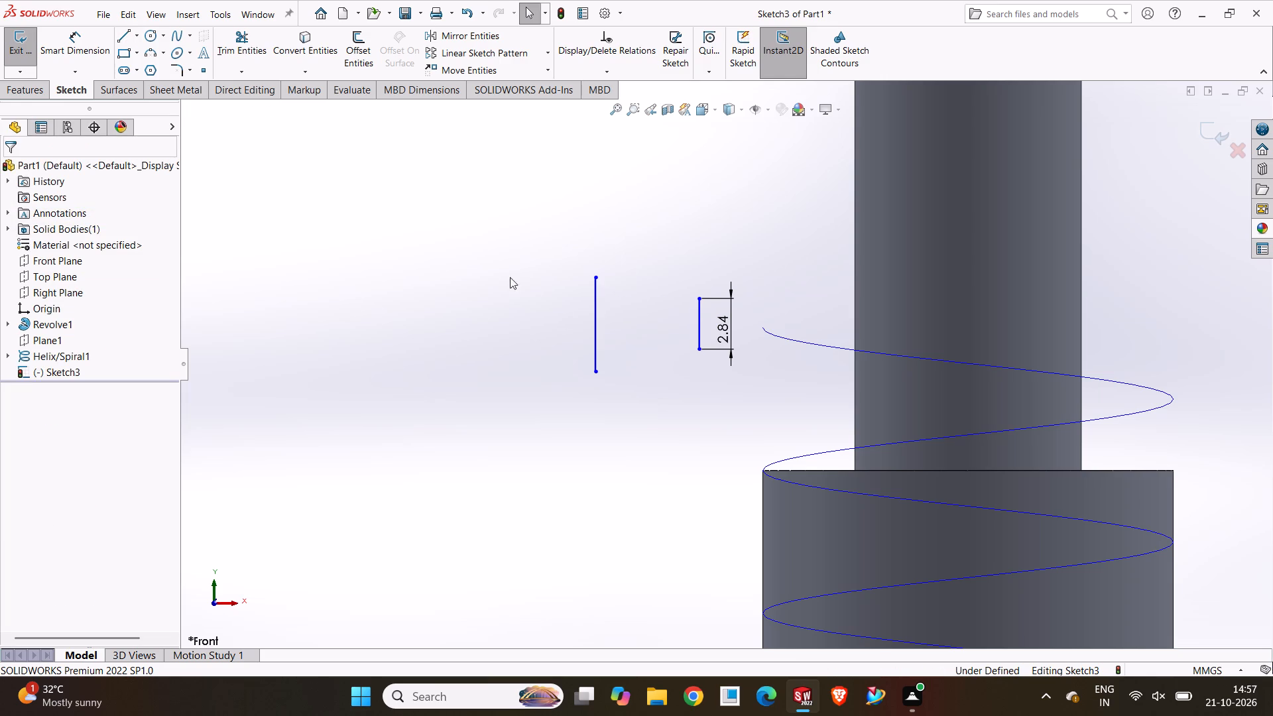
# Draw a horizontal centerline about 4.7 mm long from the short line's midpoint toward the longer line.
pyautogui.click(139, 36)
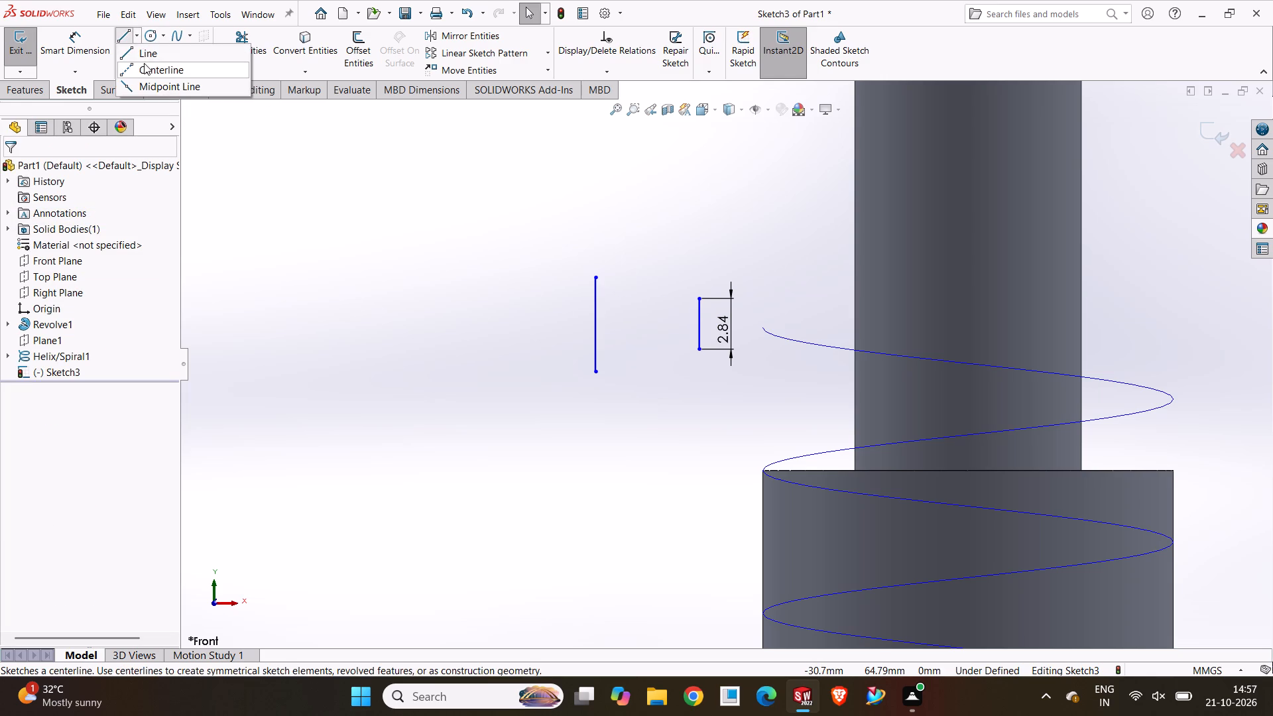
pyautogui.click(144, 66)
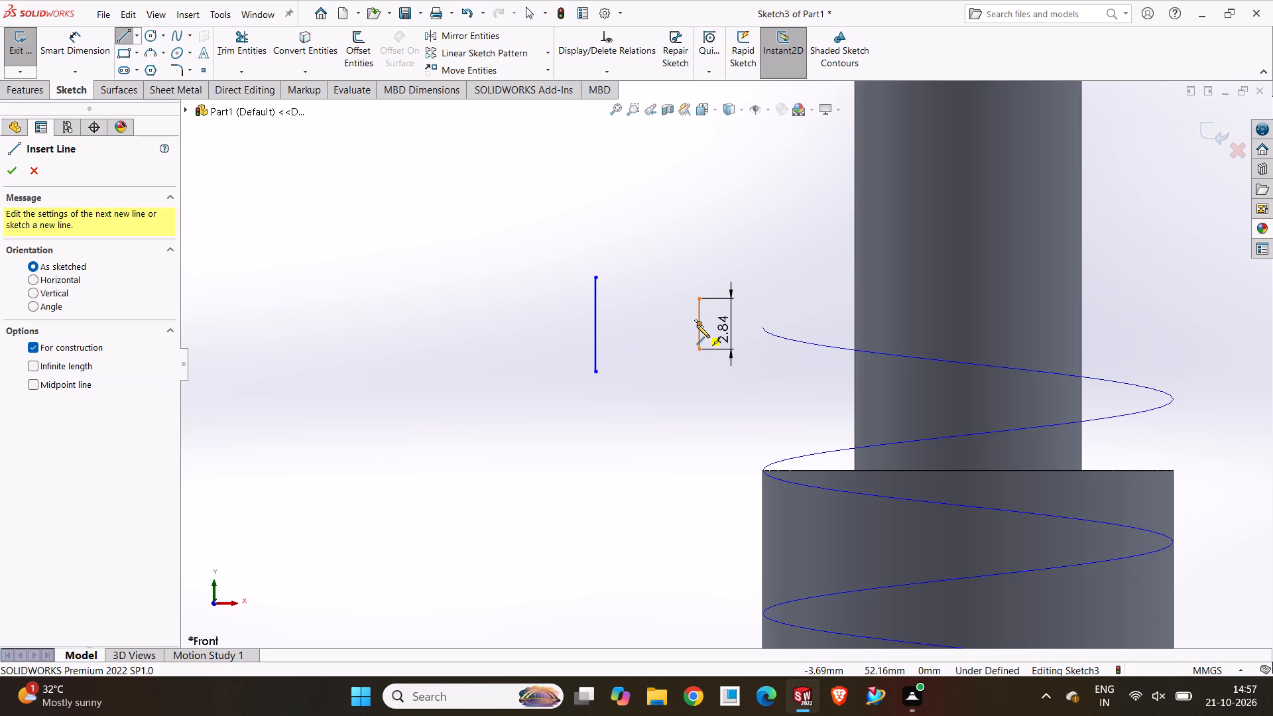
pyautogui.click(697, 325)
pyautogui.click(615, 322)
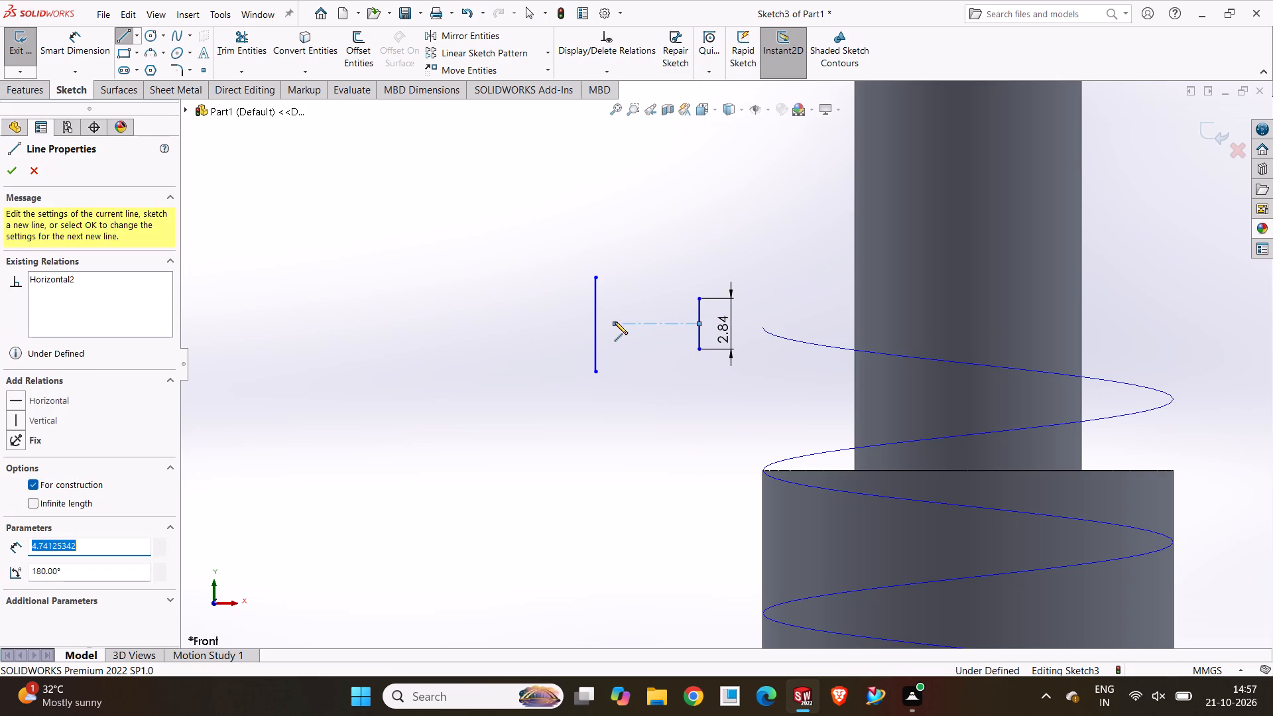
pyautogui.press('Escape')
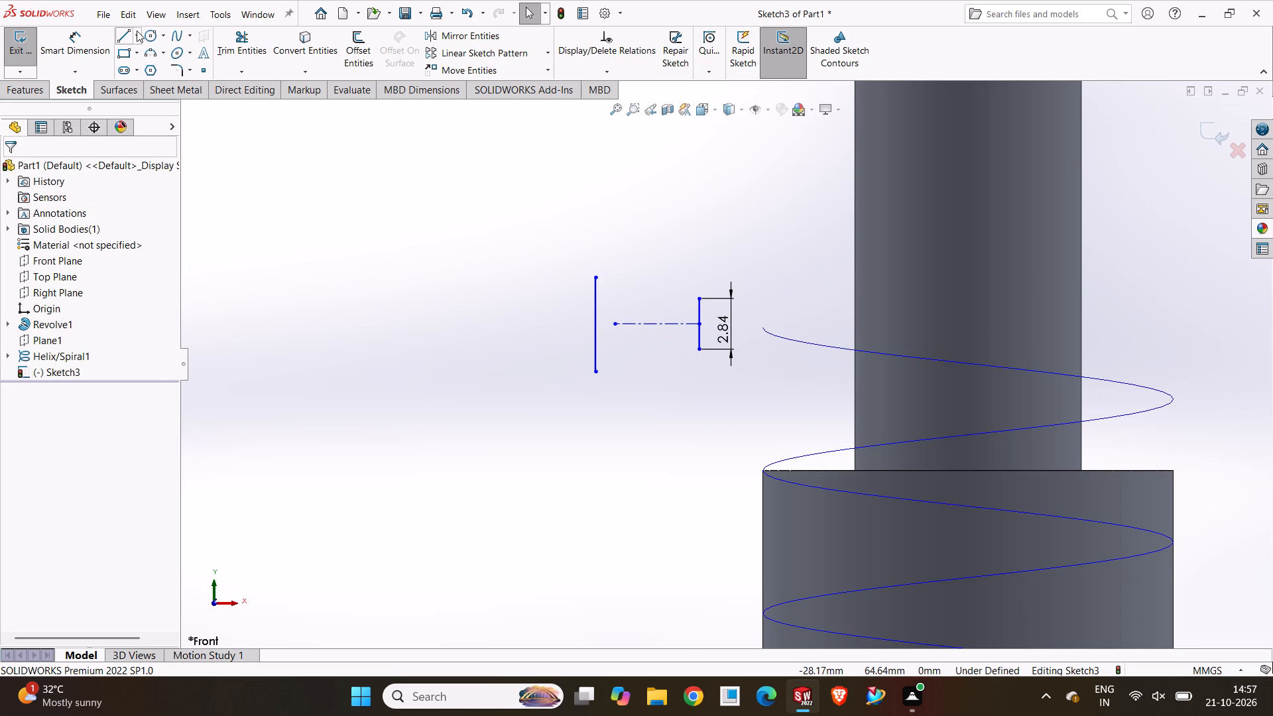
# Connect the matching upper and lower endpoints of the two vertical lines with slanted lines to close the trapezoid.
pyautogui.click(119, 36)
pyautogui.click(598, 277)
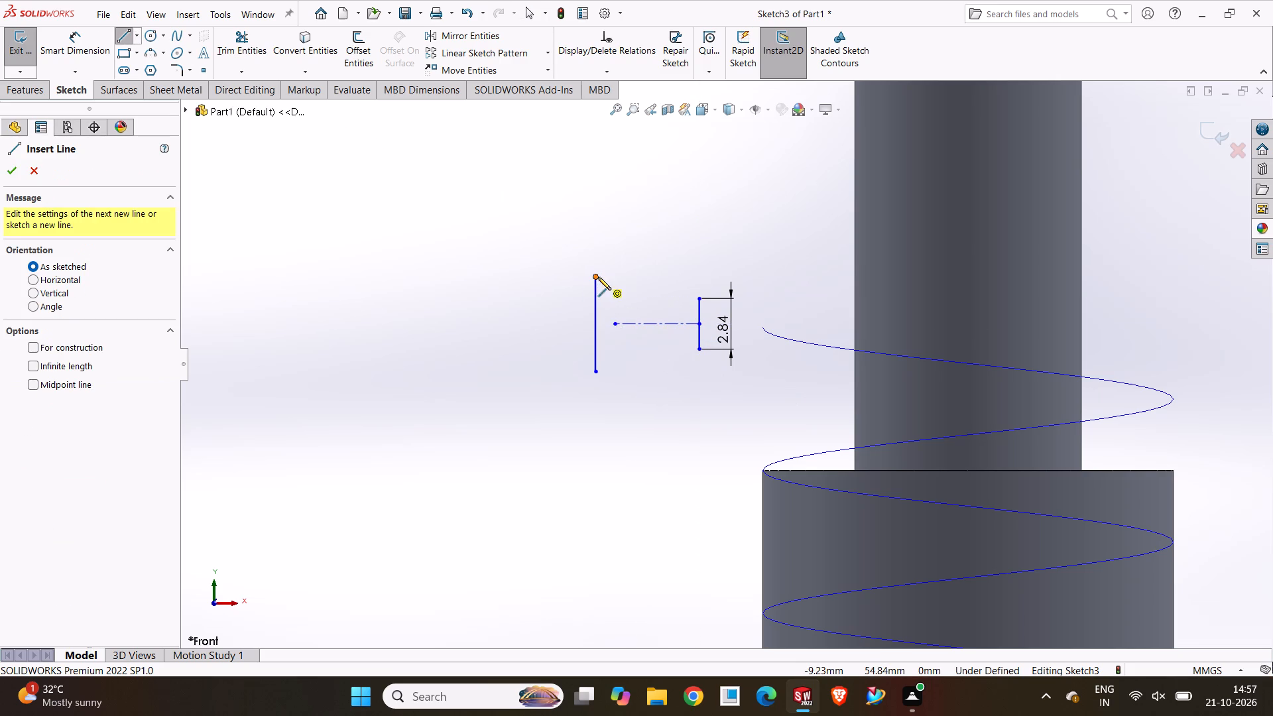
pyautogui.click(698, 300)
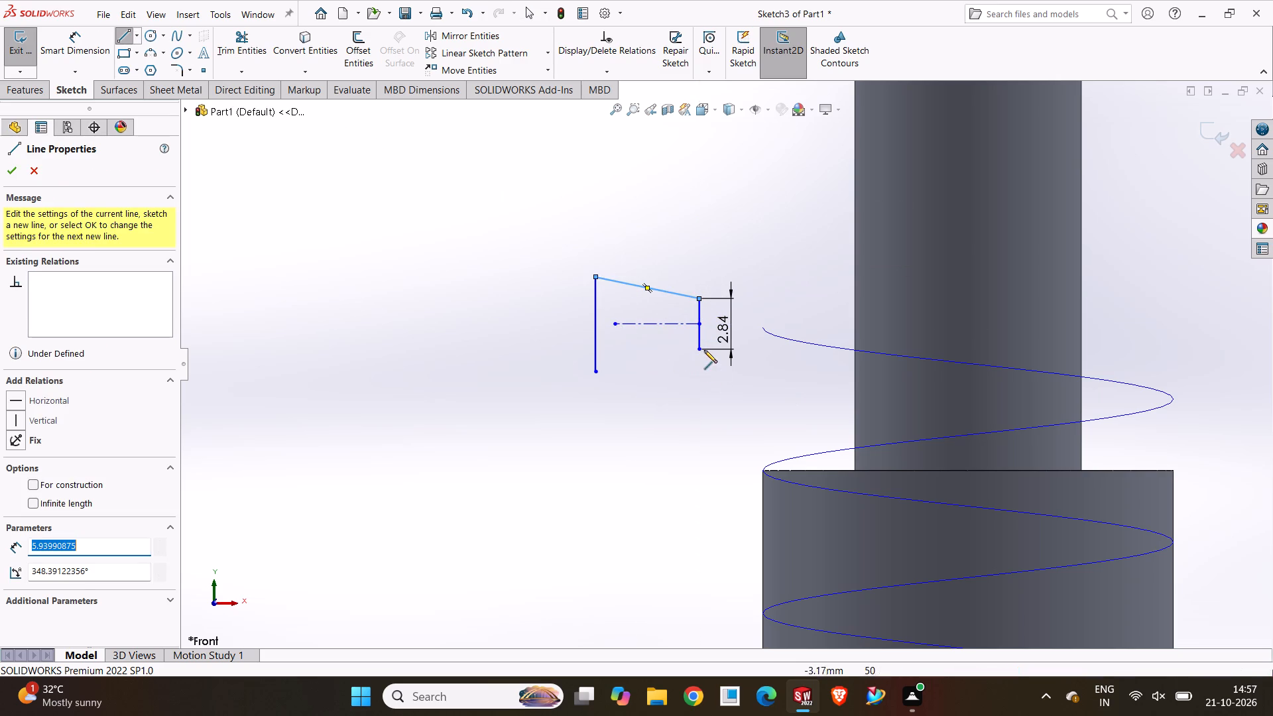
pyautogui.click(699, 347)
pyautogui.click(597, 373)
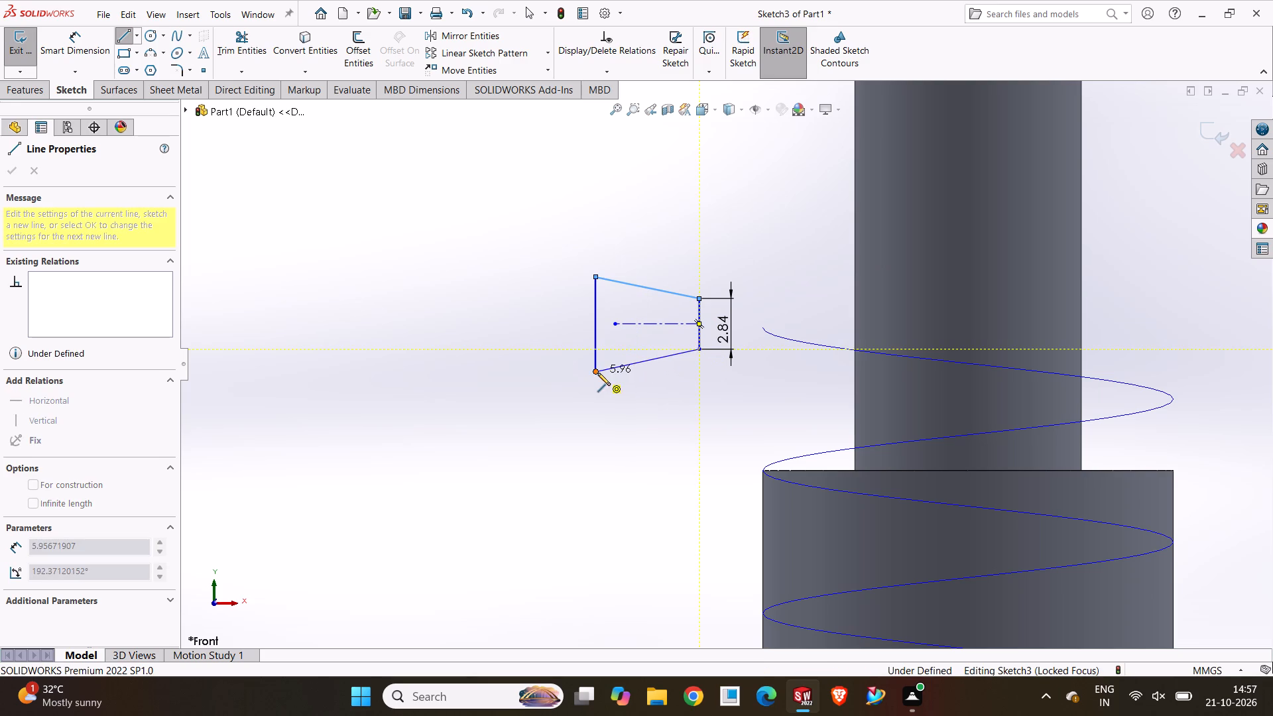
pyautogui.press('Escape')
# Dimension the angle between the two slanted sides of the trapezoid to 29°.
pyautogui.click(90, 49)
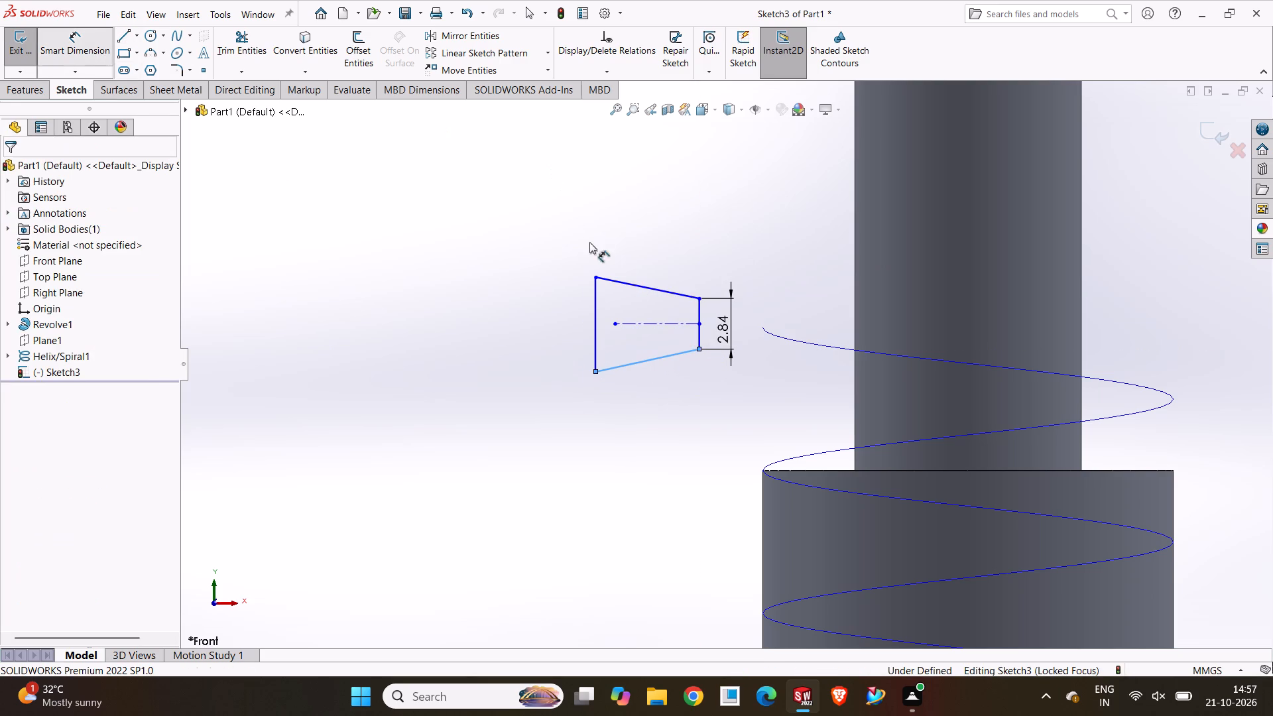
pyautogui.click(659, 288)
pyautogui.click(671, 352)
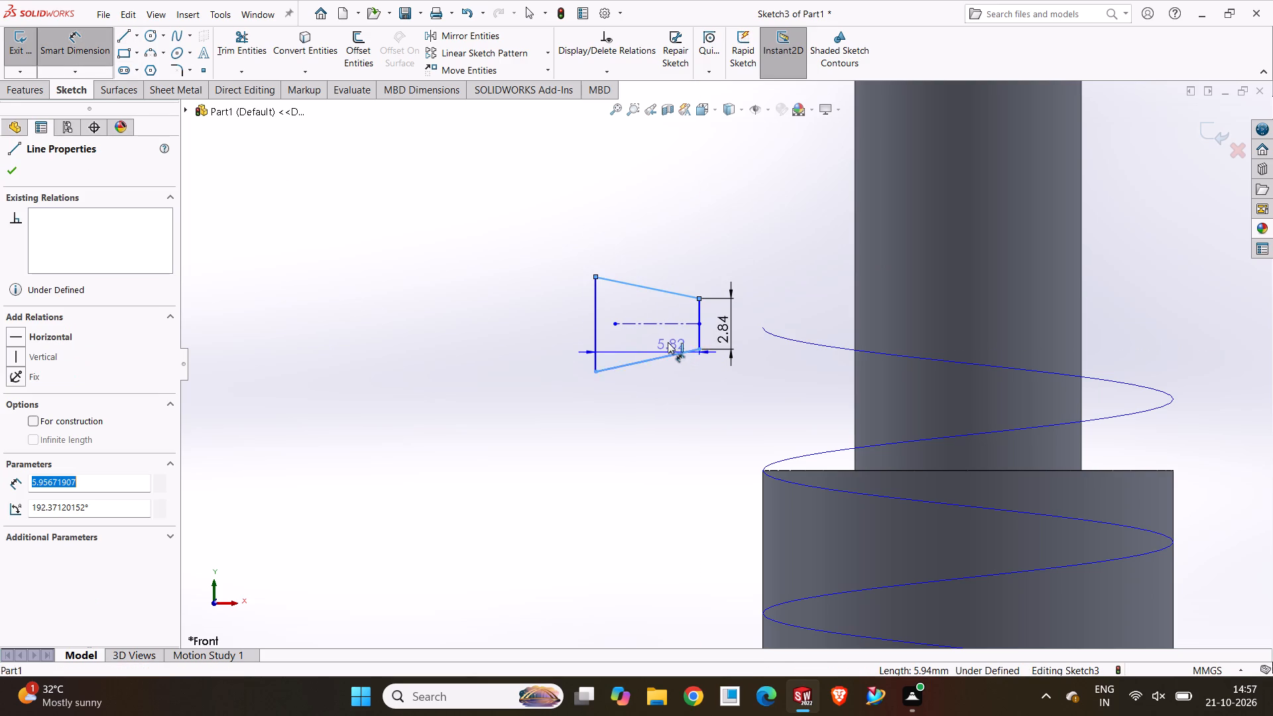
pyautogui.click(545, 329)
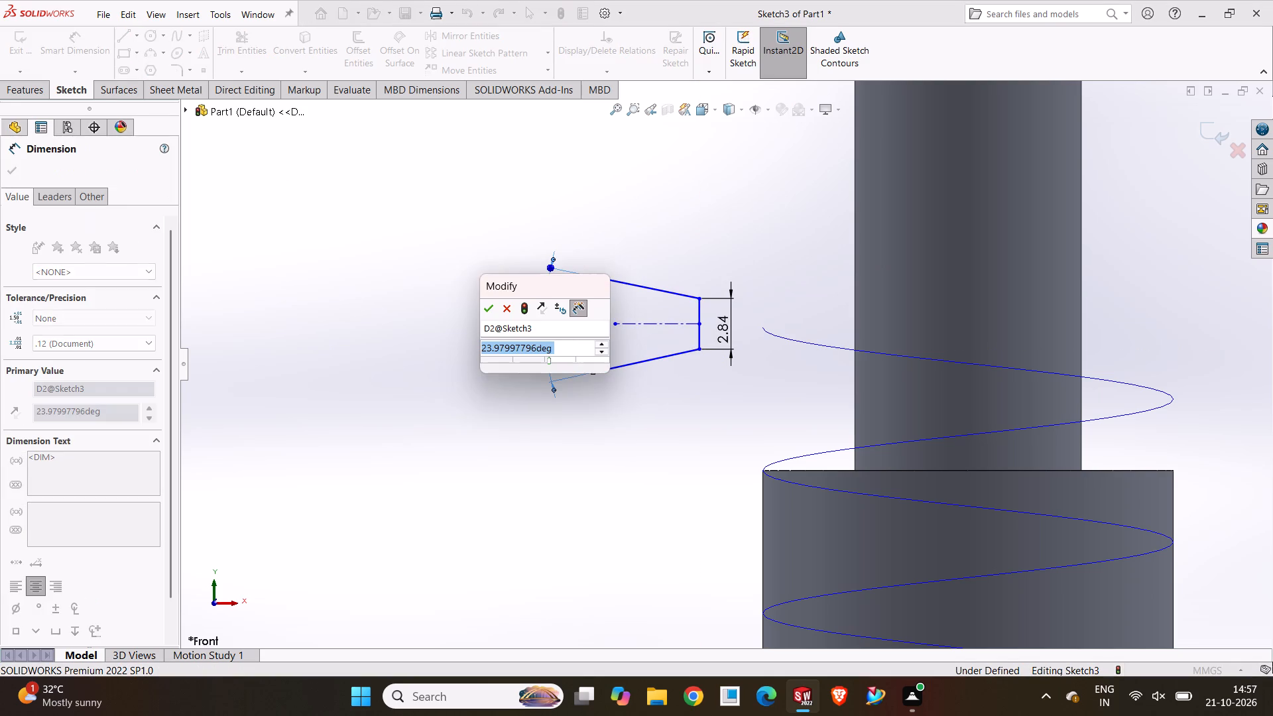
pyautogui.write('29')
pyautogui.press('Return')
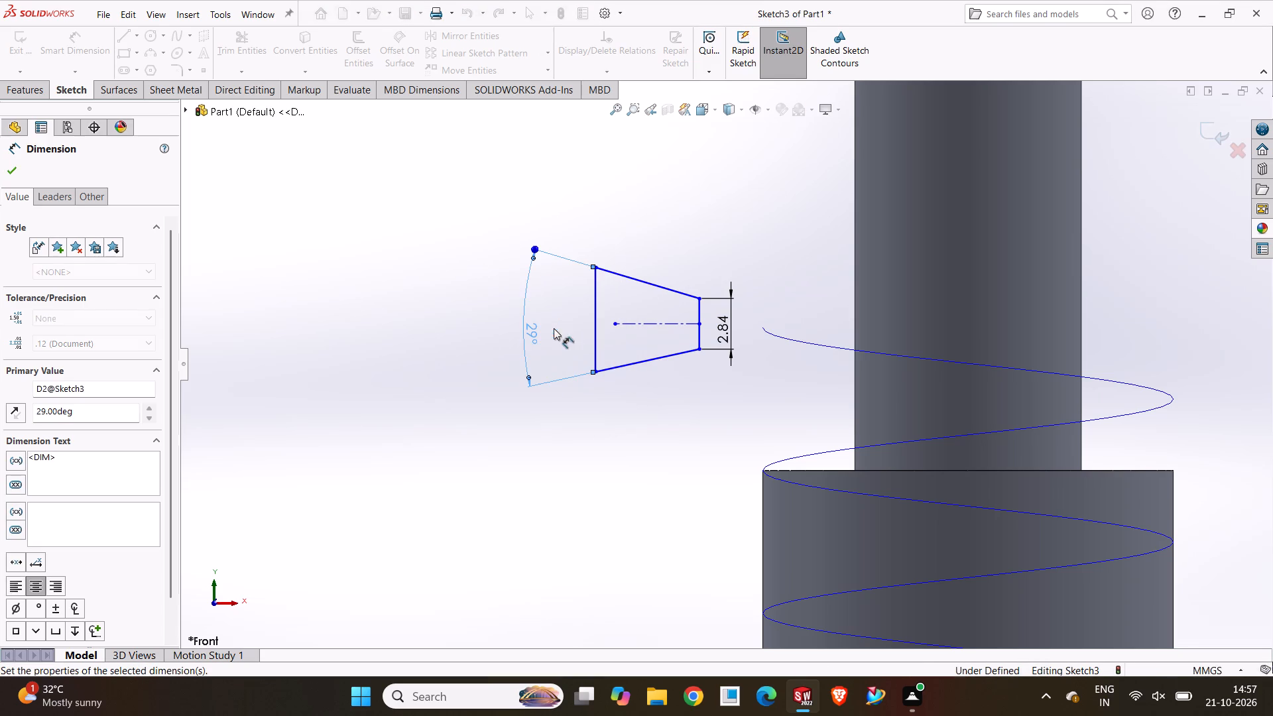
pyautogui.click(603, 465)
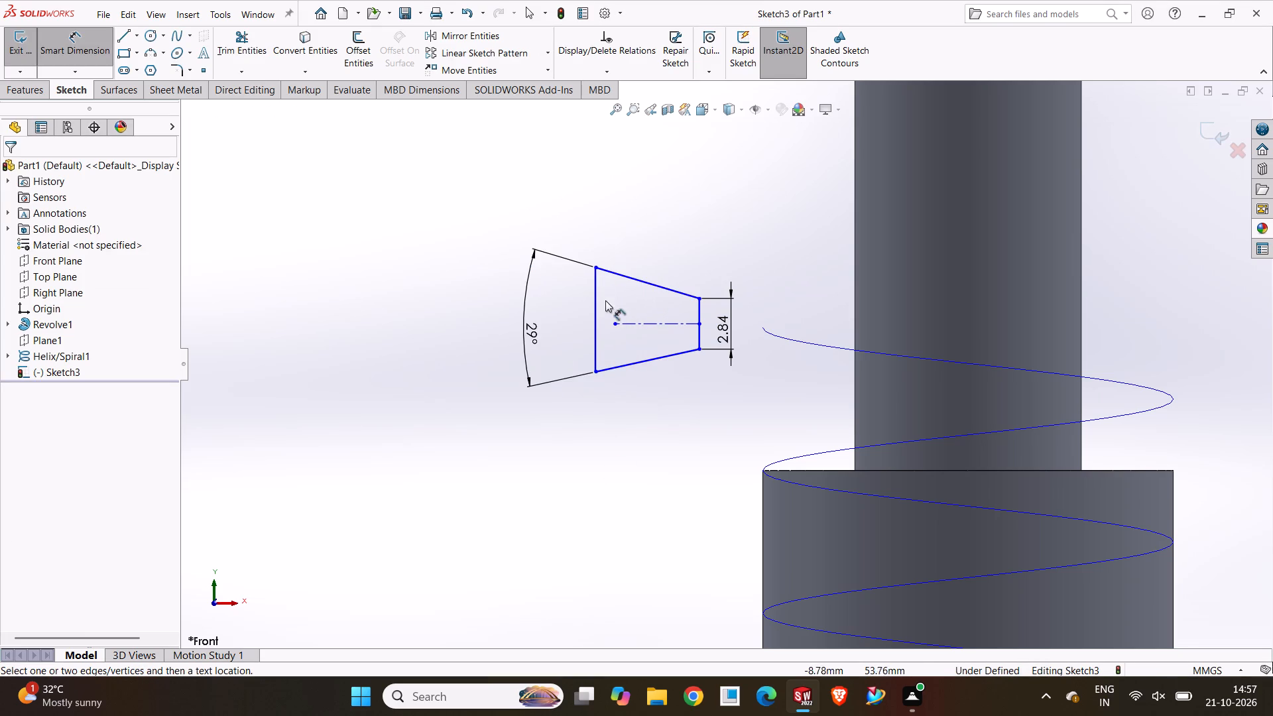
# Dimension the distance between the trapezoid's two vertical sides to 4.25 mm.
pyautogui.click(593, 314)
pyautogui.click(697, 309)
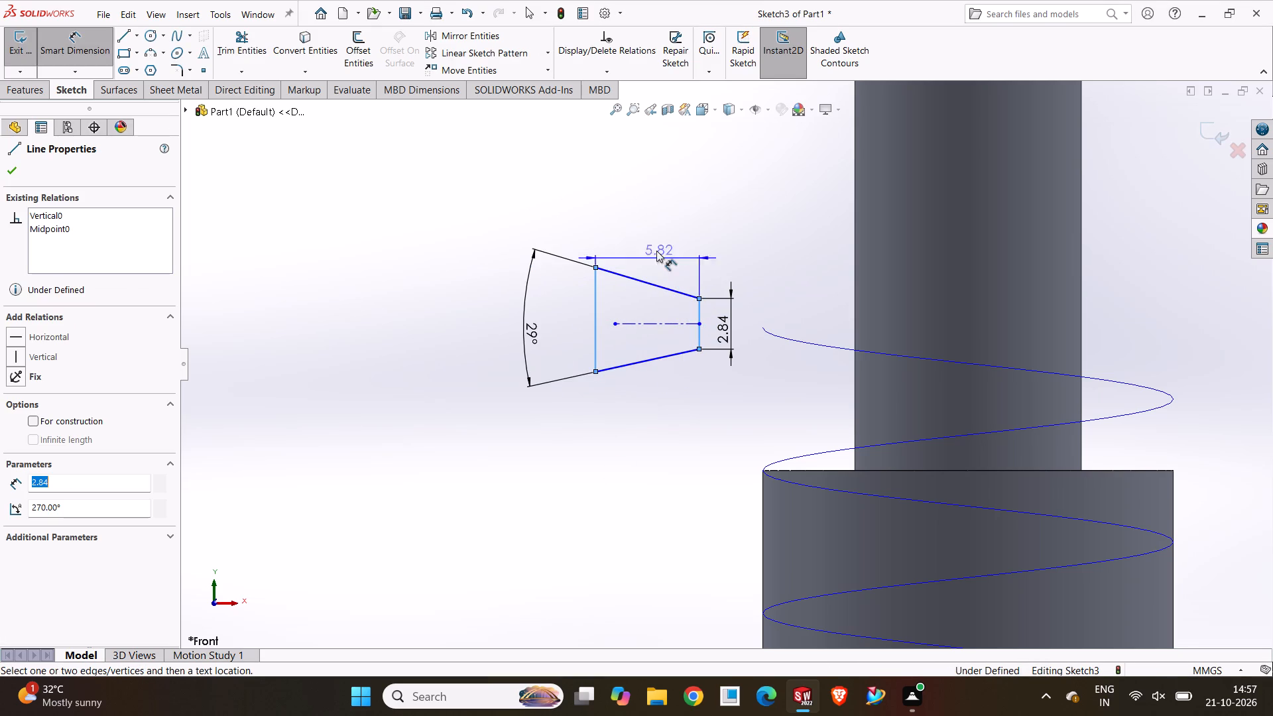
pyautogui.click(652, 236)
pyautogui.write('4.25')
pyautogui.press('Return')
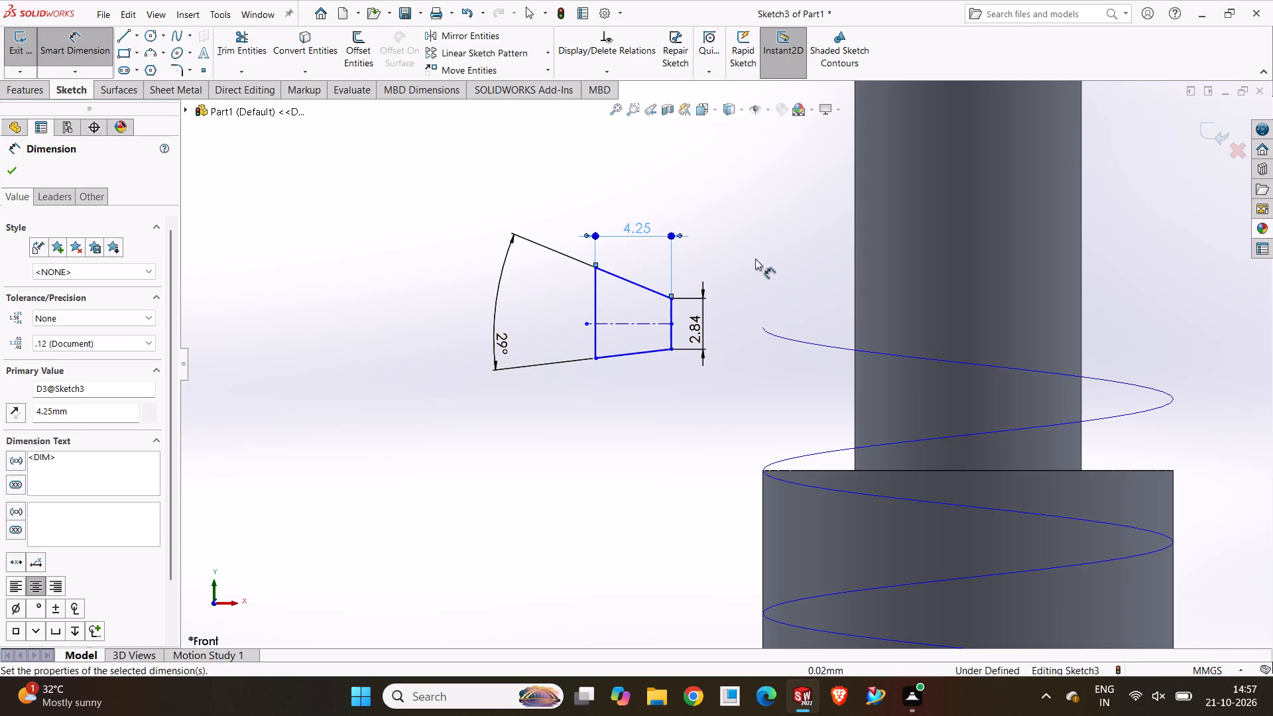
pyautogui.click(754, 258)
pyautogui.press('Escape')
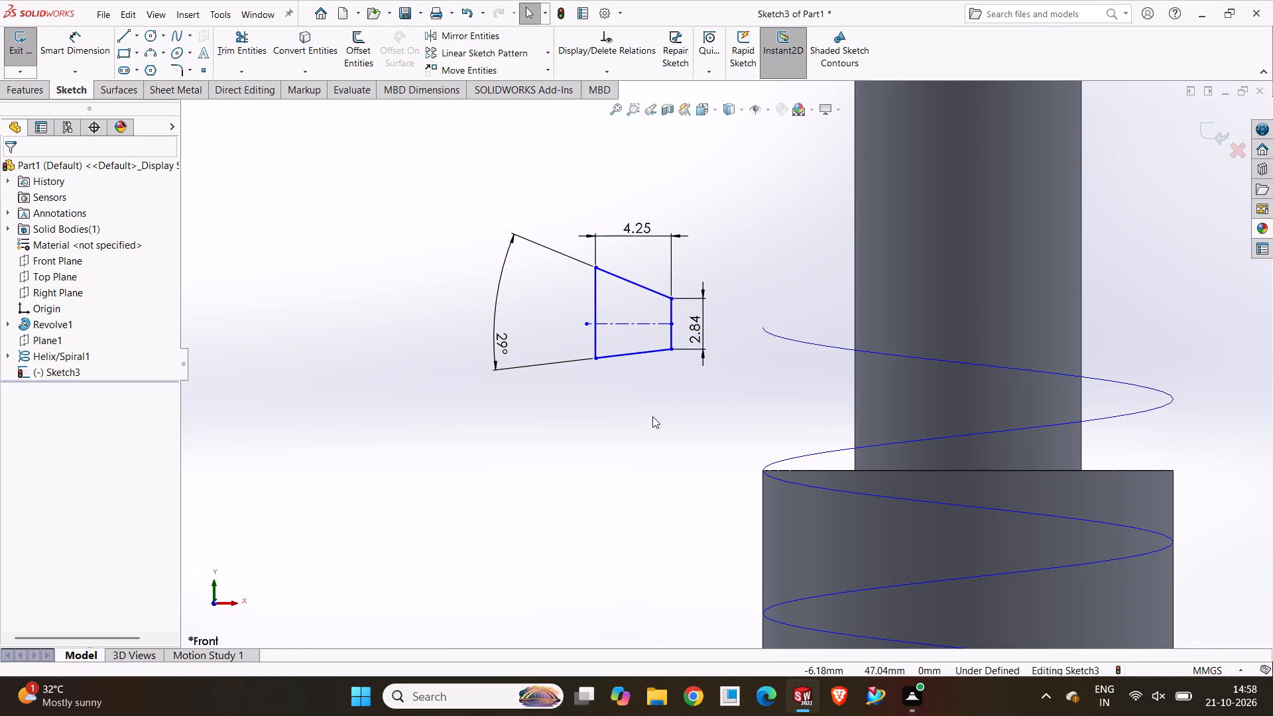
pyautogui.press('Escape')
# Add an equal relation between the two slanted sides of the trapezoid.
pyautogui.click(640, 284)
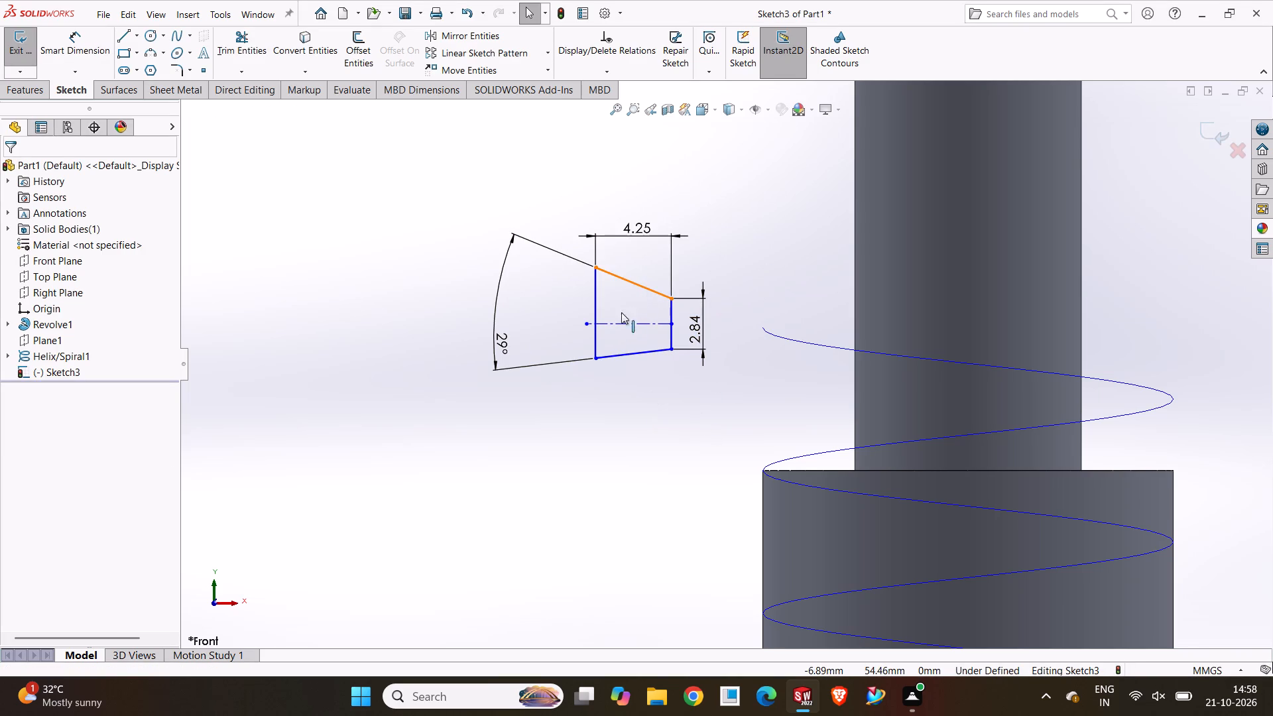
pyautogui.keyDown('ctrl'); pyautogui.click(618, 357); pyautogui.keyUp('ctrl')
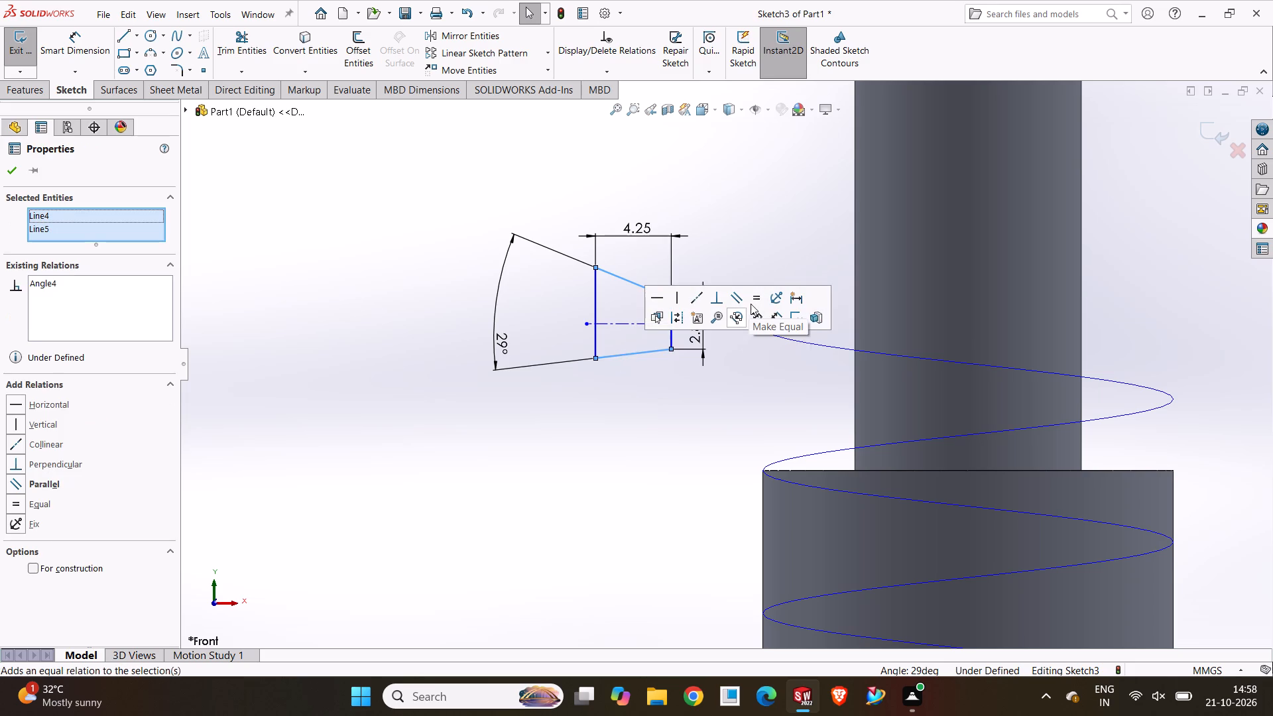
pyautogui.click(753, 297)
pyautogui.click(678, 426)
pyautogui.scroll(-5, 628, 339)
pyautogui.scroll(5, 684, 341)
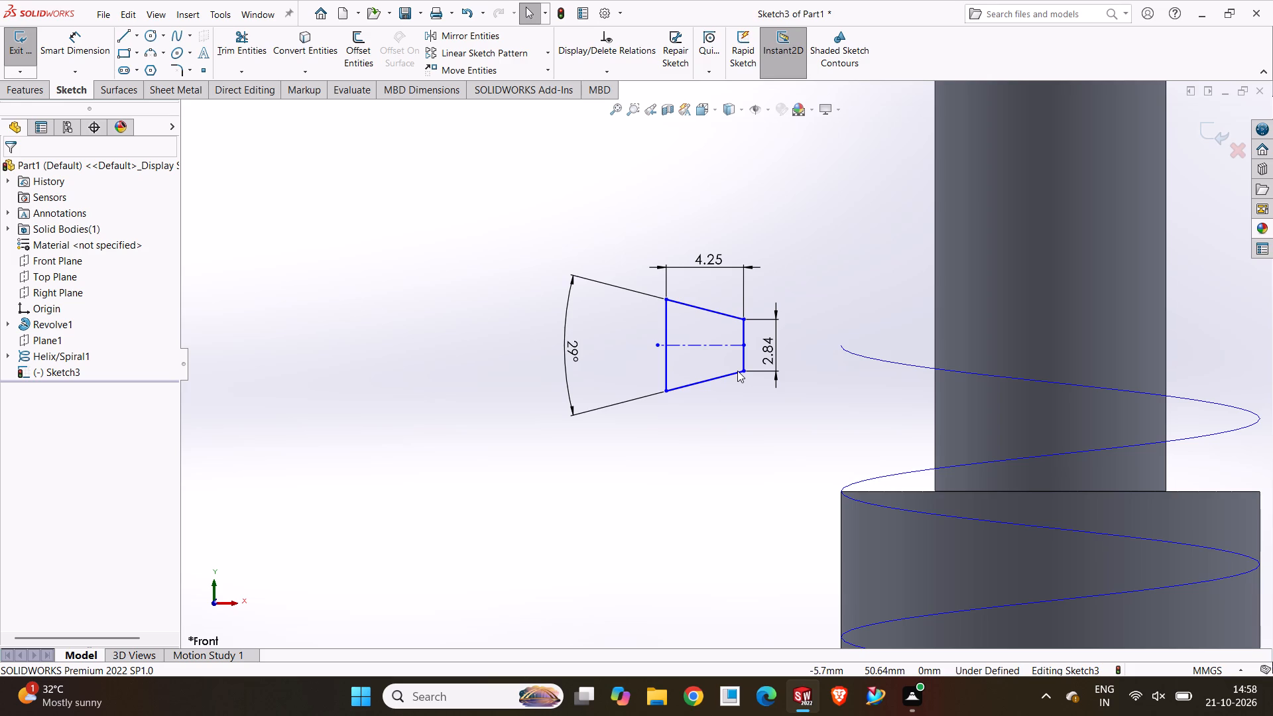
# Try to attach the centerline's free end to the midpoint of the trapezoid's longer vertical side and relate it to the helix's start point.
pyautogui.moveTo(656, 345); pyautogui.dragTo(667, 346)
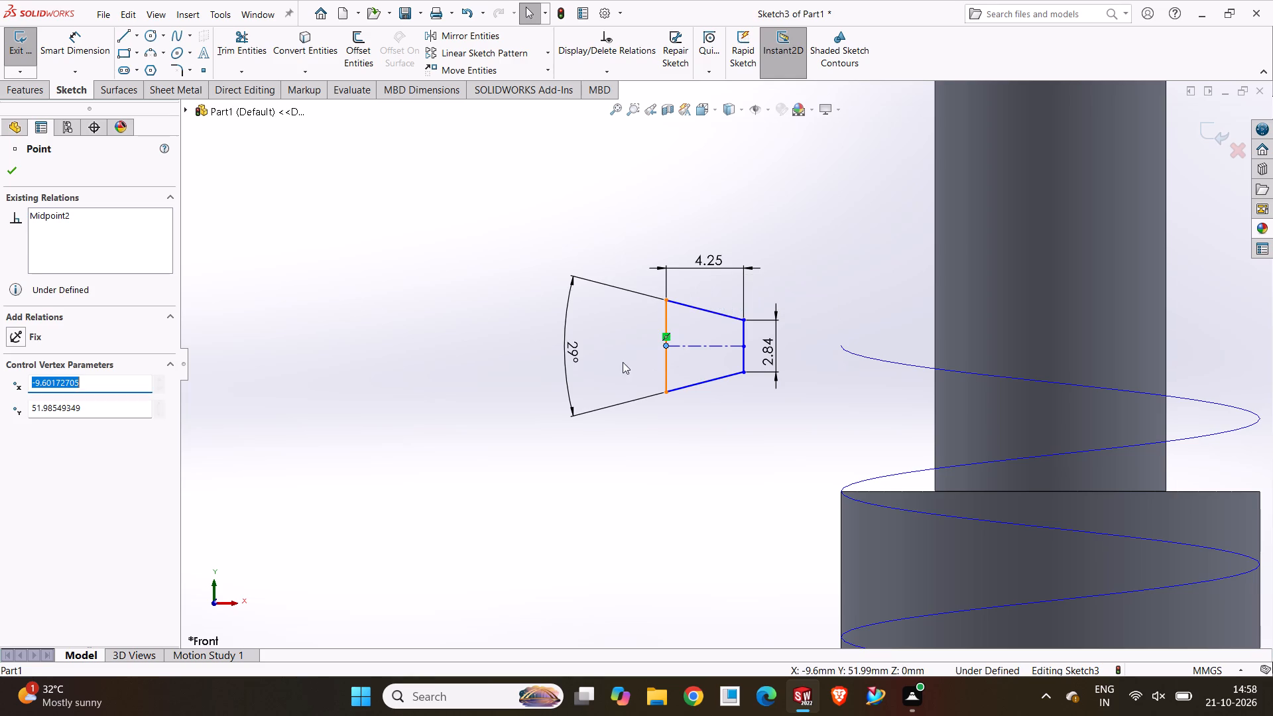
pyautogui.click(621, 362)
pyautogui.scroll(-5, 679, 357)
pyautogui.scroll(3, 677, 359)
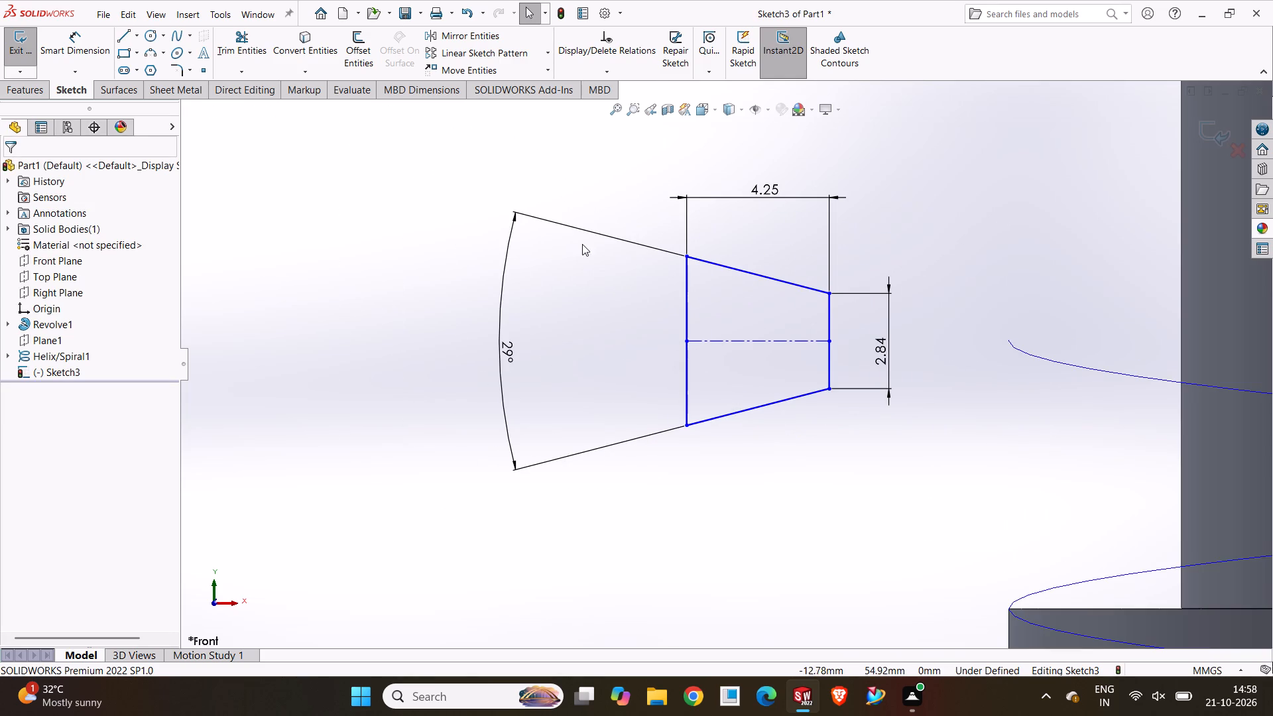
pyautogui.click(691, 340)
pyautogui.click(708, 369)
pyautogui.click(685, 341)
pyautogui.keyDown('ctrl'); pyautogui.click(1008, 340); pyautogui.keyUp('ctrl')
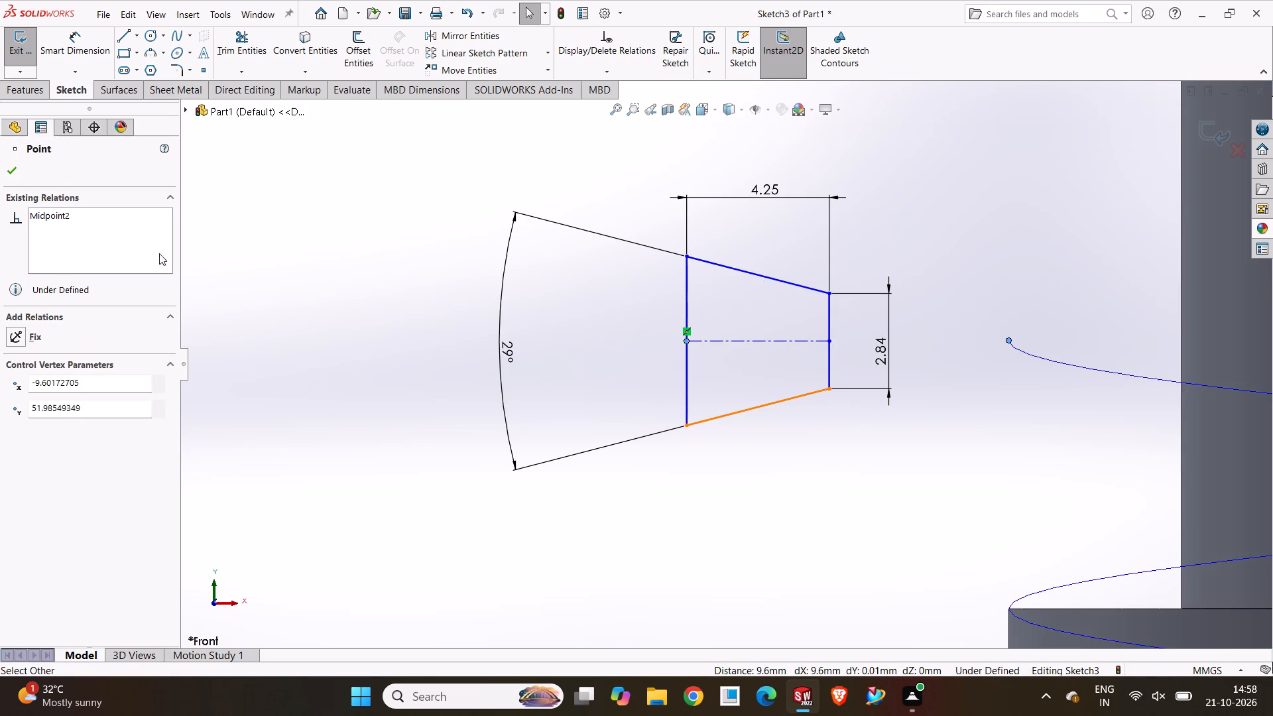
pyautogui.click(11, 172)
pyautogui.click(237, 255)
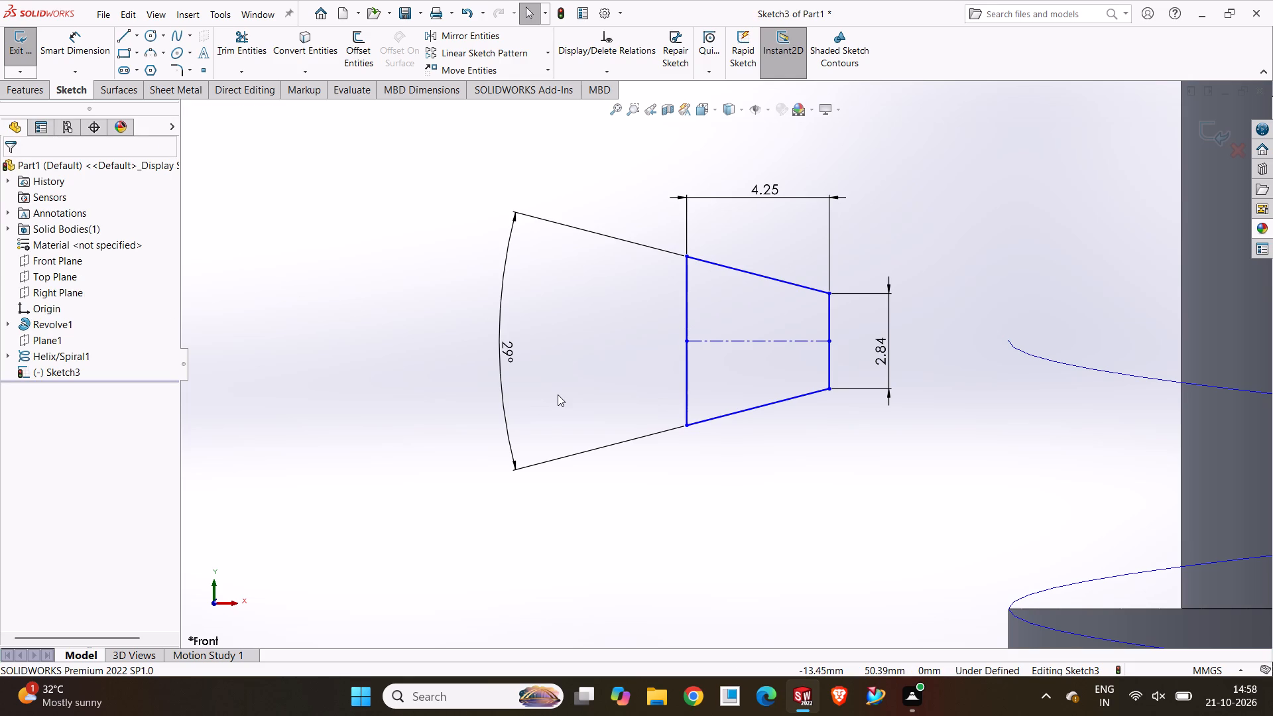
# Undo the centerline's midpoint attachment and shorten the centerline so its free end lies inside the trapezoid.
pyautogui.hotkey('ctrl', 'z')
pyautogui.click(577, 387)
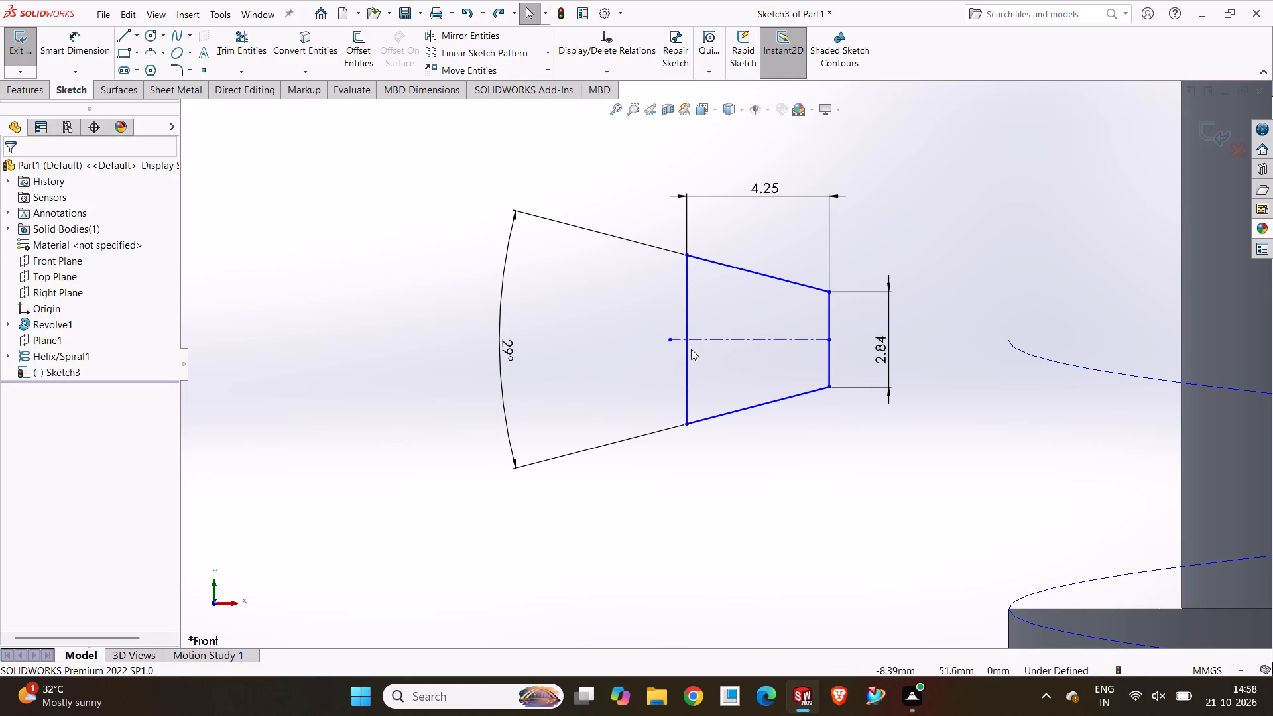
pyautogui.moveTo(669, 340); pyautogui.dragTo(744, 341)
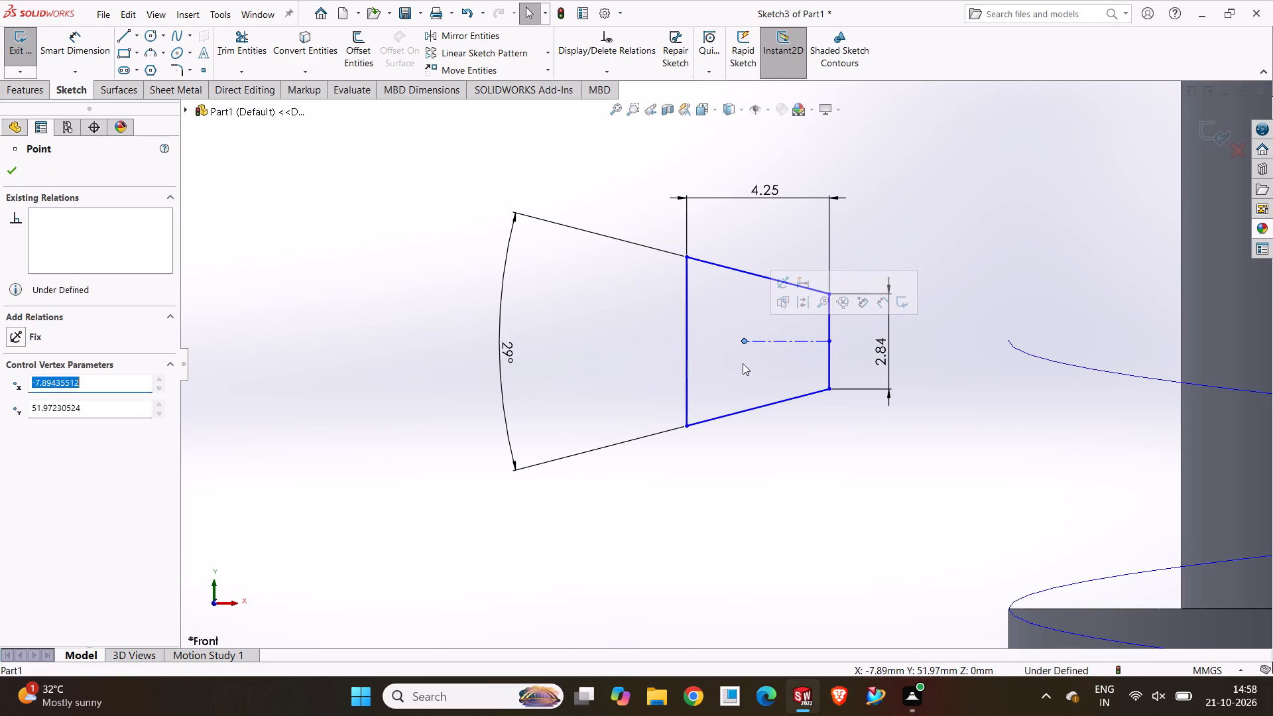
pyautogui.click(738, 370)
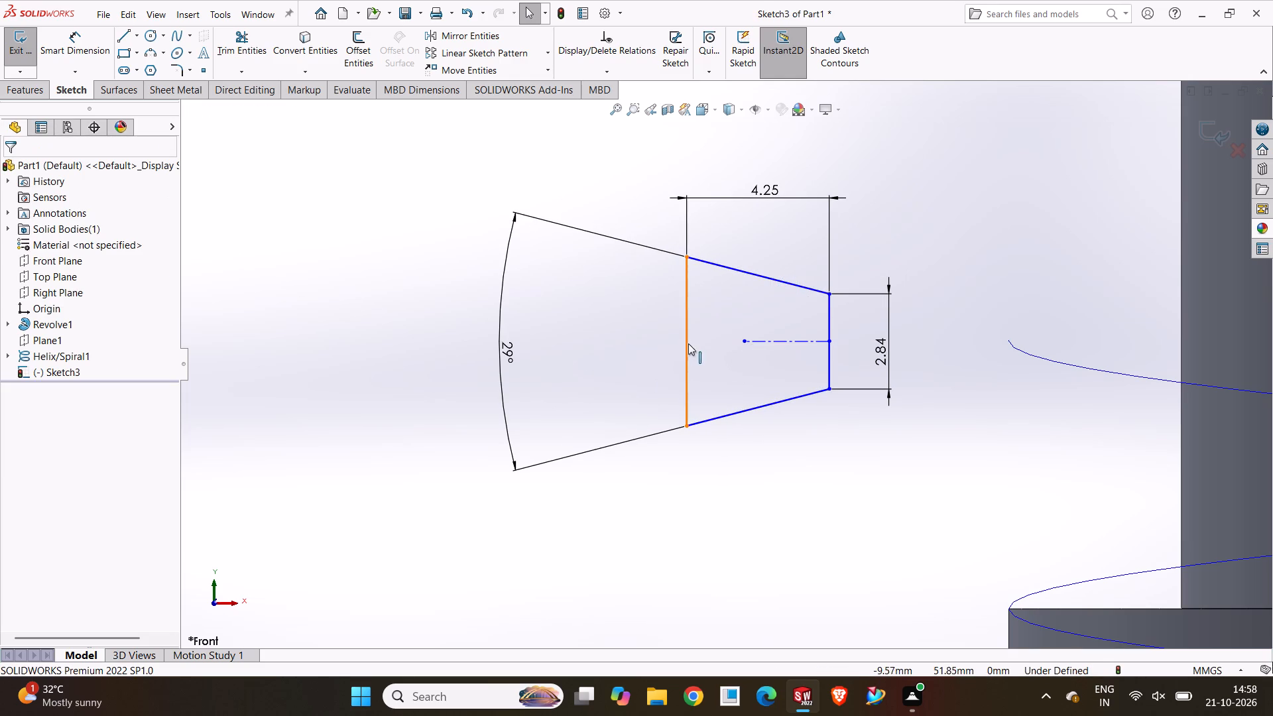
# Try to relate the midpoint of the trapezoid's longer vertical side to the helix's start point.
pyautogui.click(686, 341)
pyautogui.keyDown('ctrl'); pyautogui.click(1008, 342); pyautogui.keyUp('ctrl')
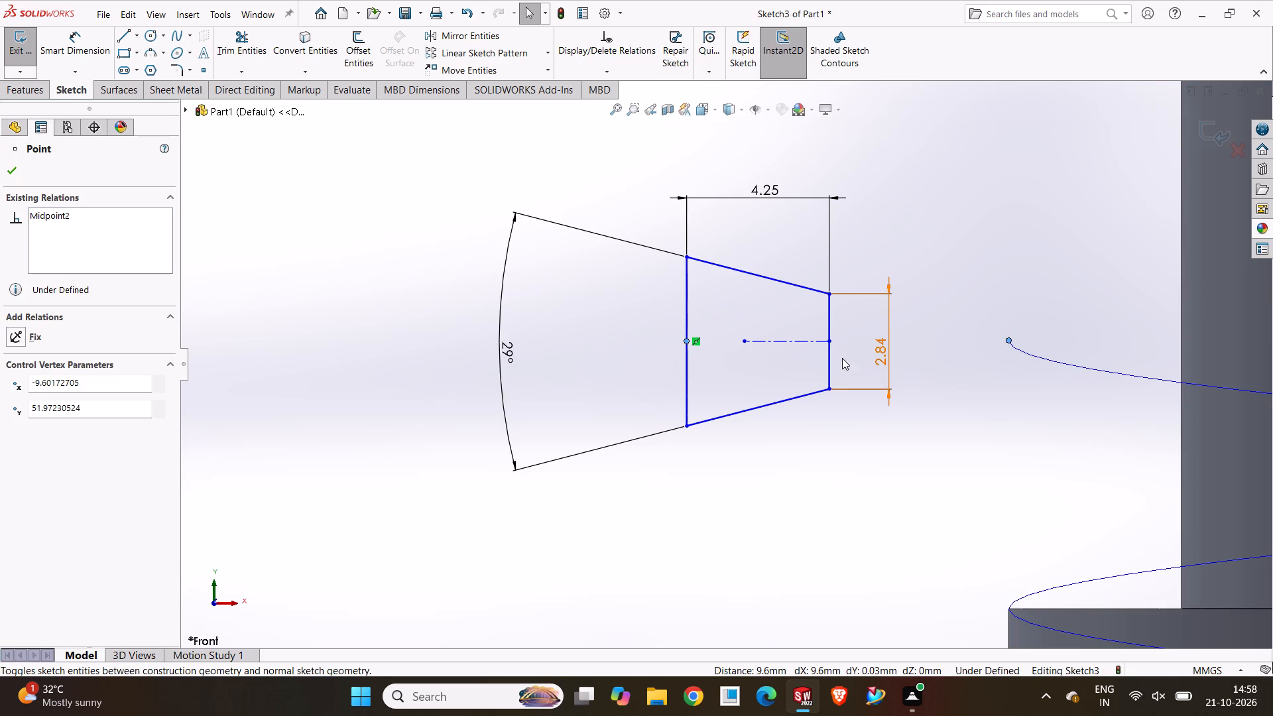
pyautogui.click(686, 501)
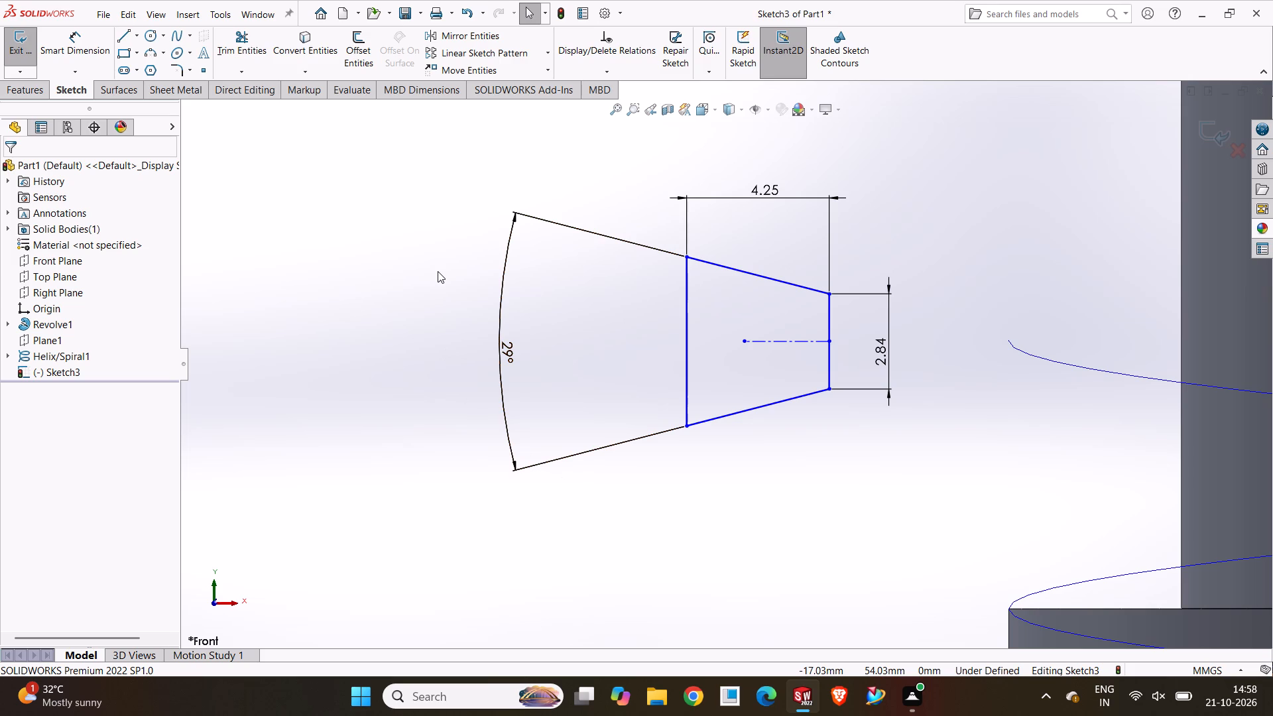
# Add a pierce relation between the midpoint of the trapezoid's longer vertical side and the helix curve.
pyautogui.click(686, 341)
pyautogui.keyDown('ctrl'); pyautogui.click(1058, 364); pyautogui.keyUp('ctrl')
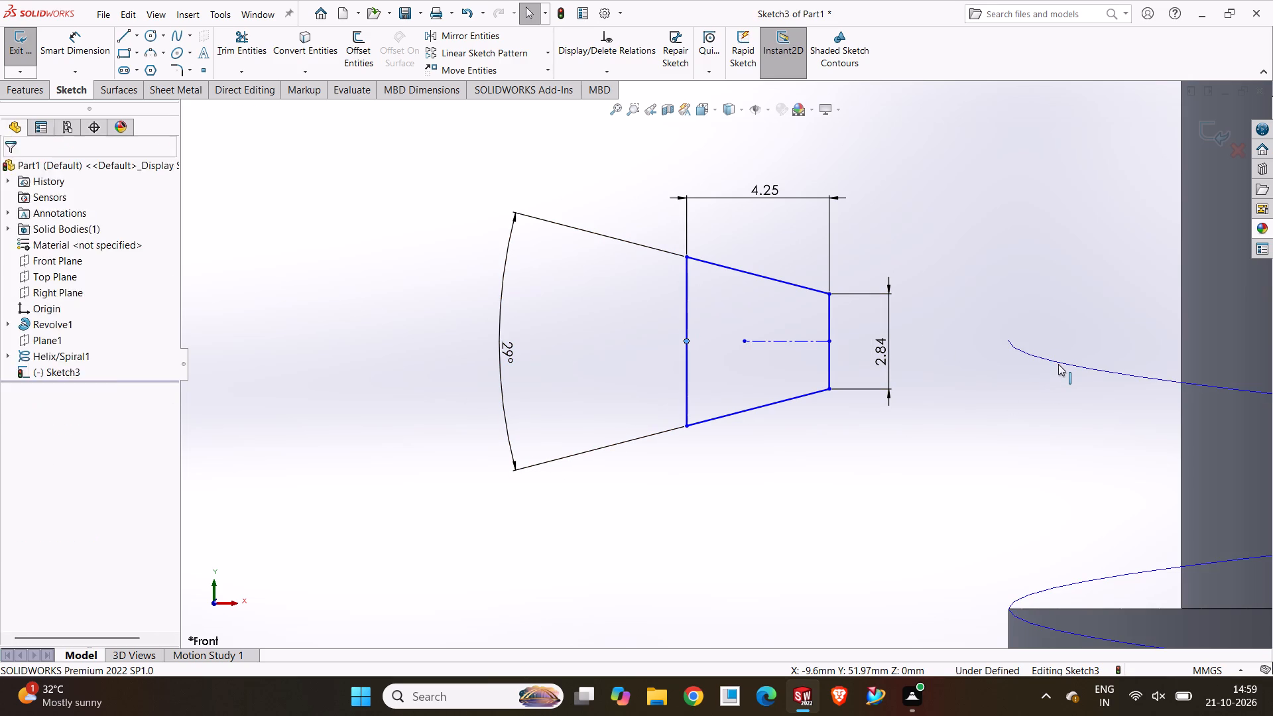
pyautogui.click(1121, 299)
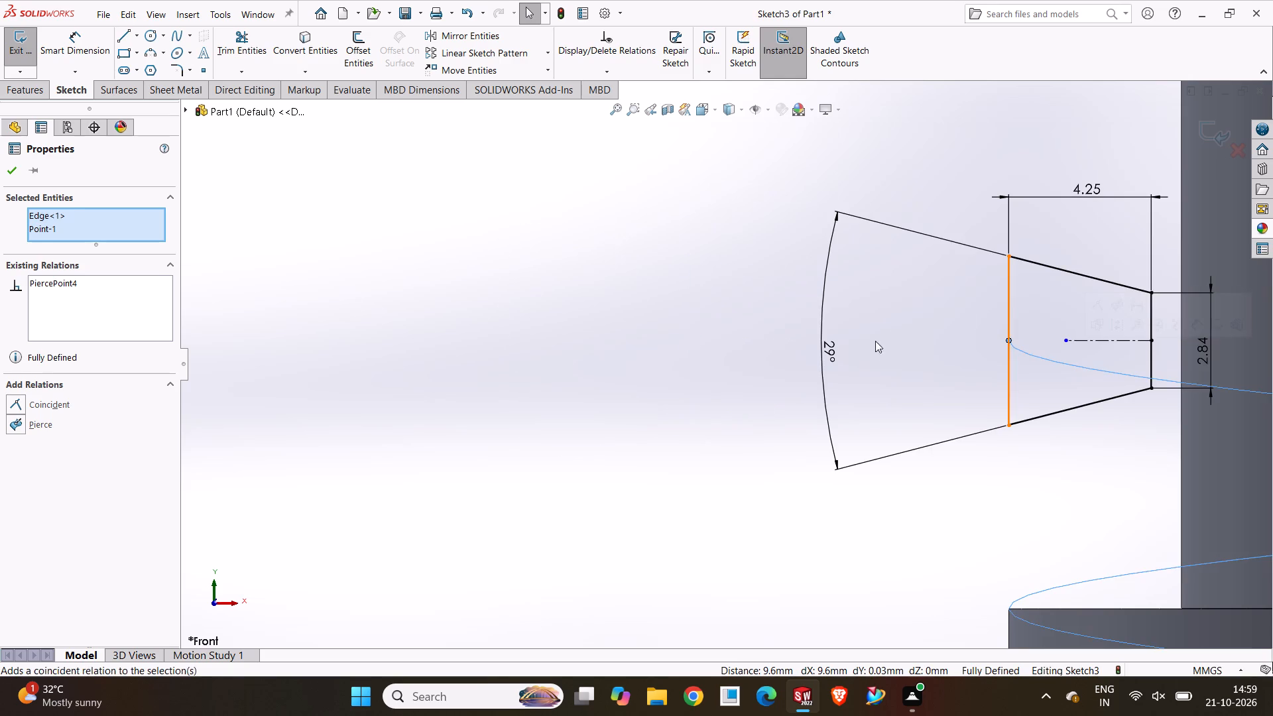
pyautogui.click(864, 360)
# Attach the centerline's free end to the midpoint of the longer vertical side and exit the profile sketch.
pyautogui.moveTo(1067, 343); pyautogui.dragTo(1010, 341)
pyautogui.click(930, 328)
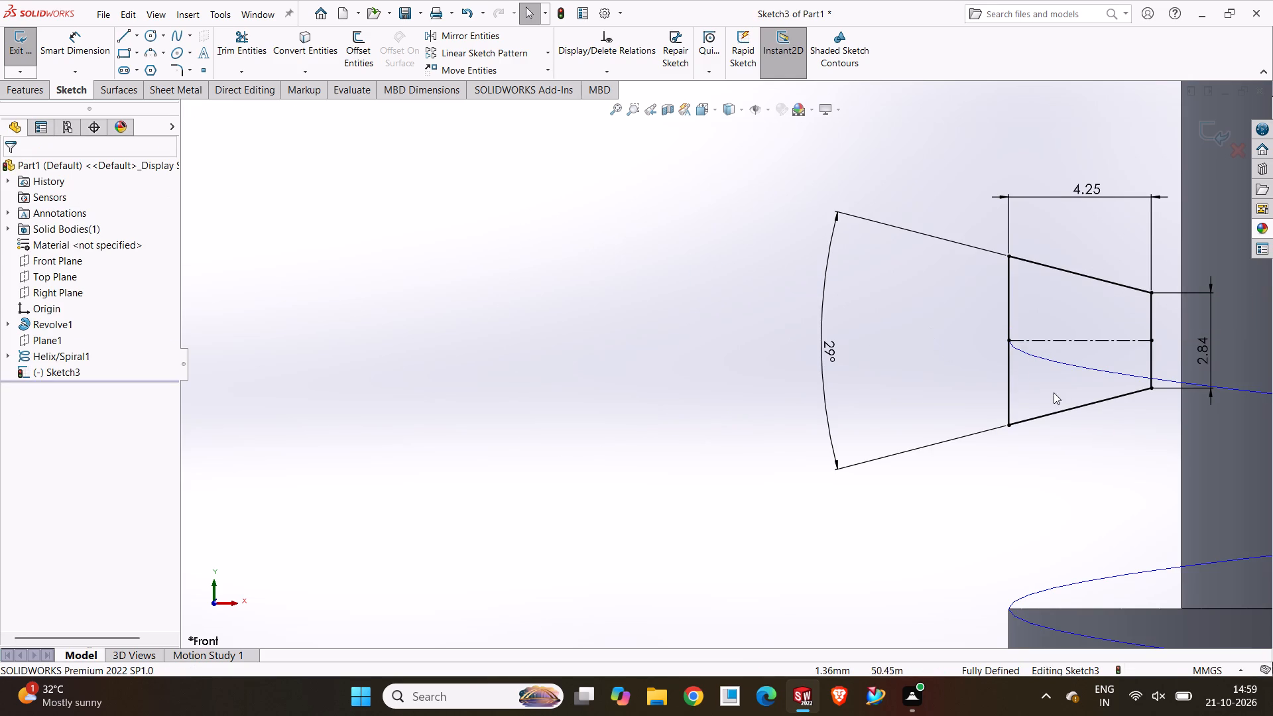
pyautogui.scroll(4, 1049, 394)
pyautogui.scroll(-2, 787, 404)
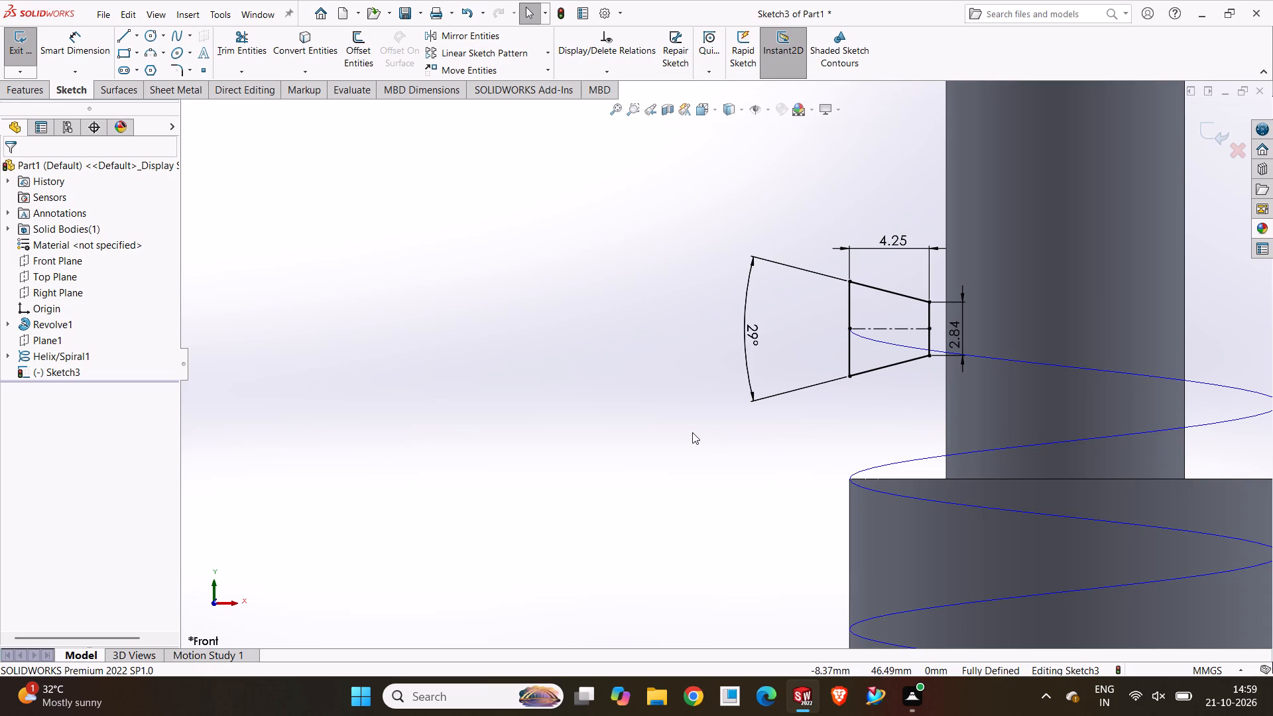
pyautogui.scroll(7, 933, 222)
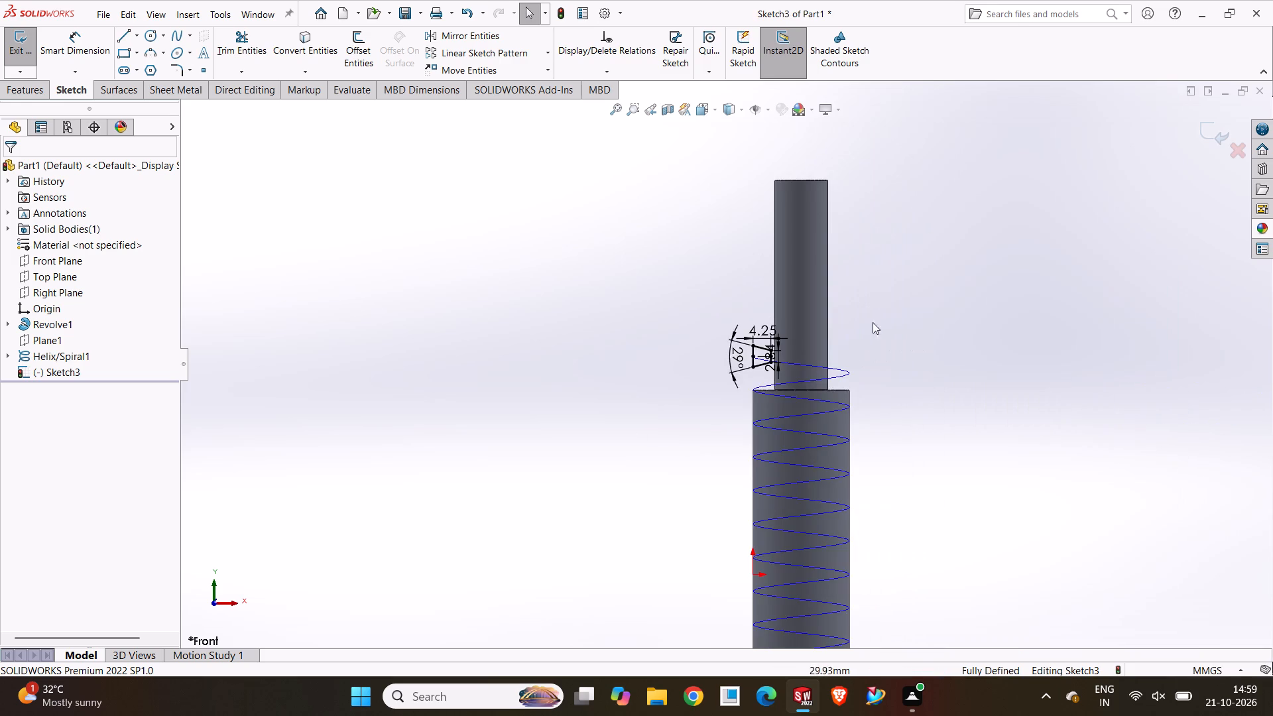
pyautogui.scroll(-3, 846, 356)
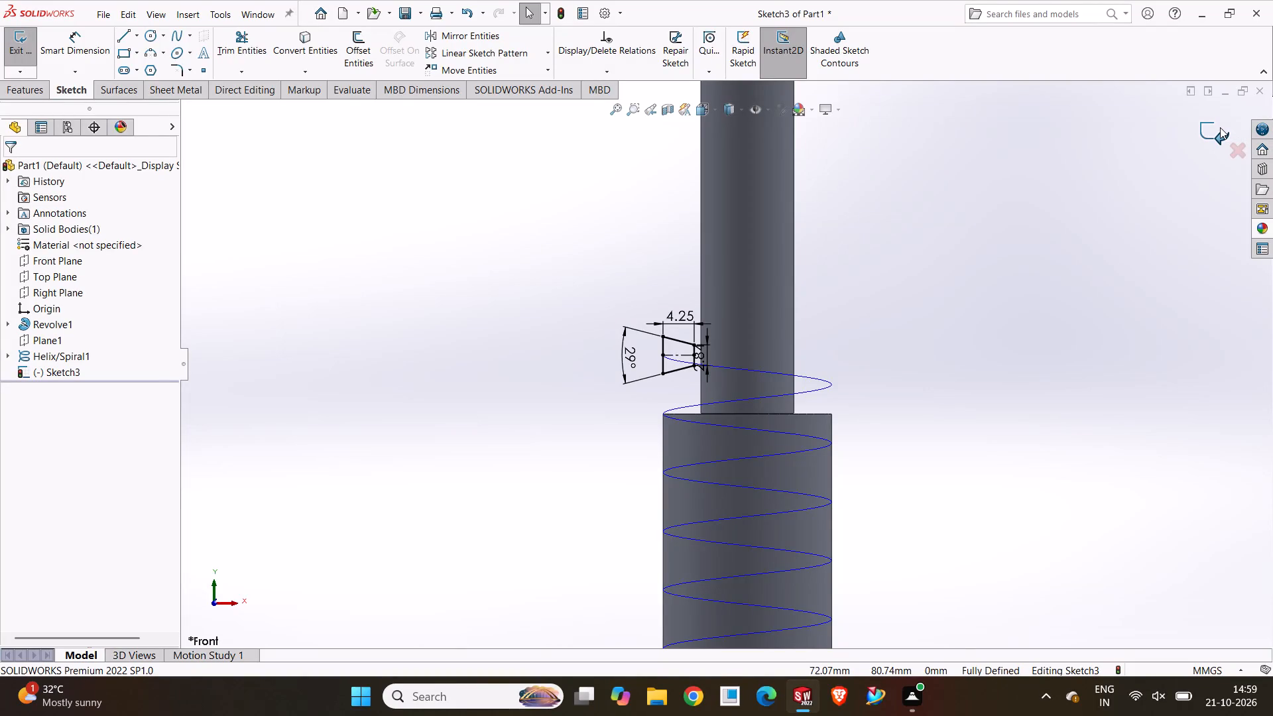
pyautogui.click(1220, 127)
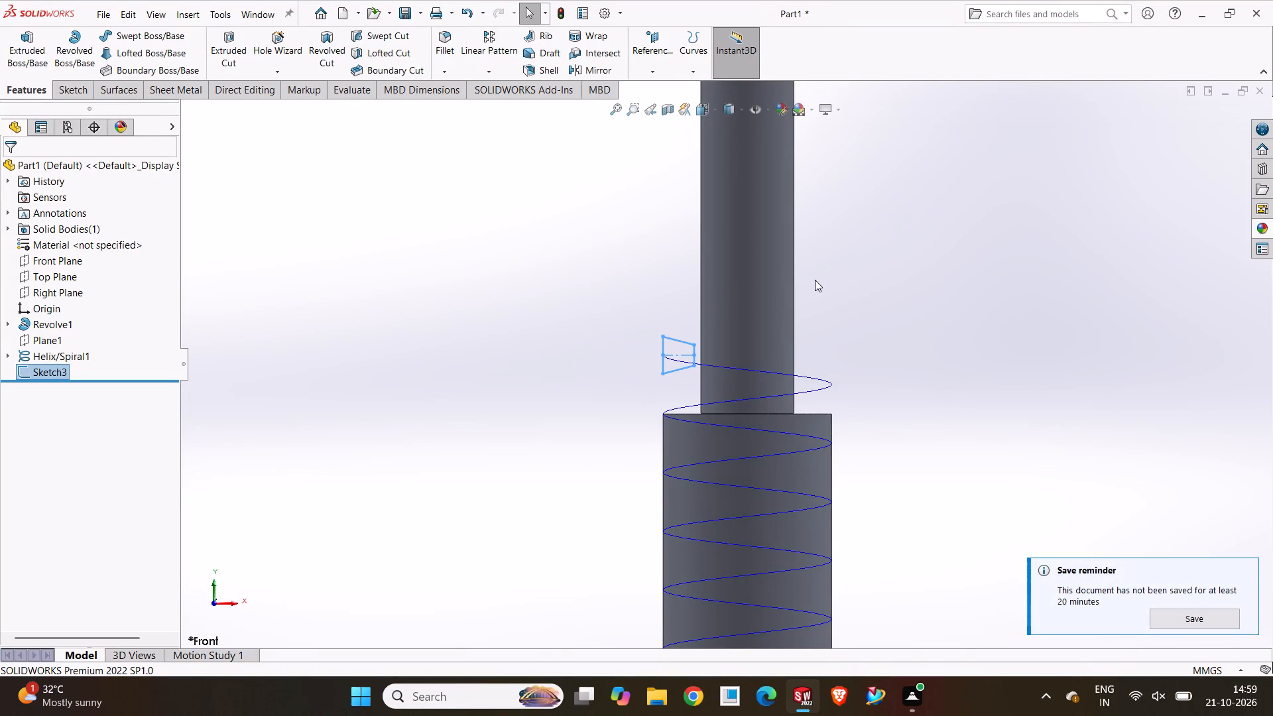
# Create a swept cut using the trapezoid sketch as the profile and the helix as the path.
pyautogui.click(374, 35)
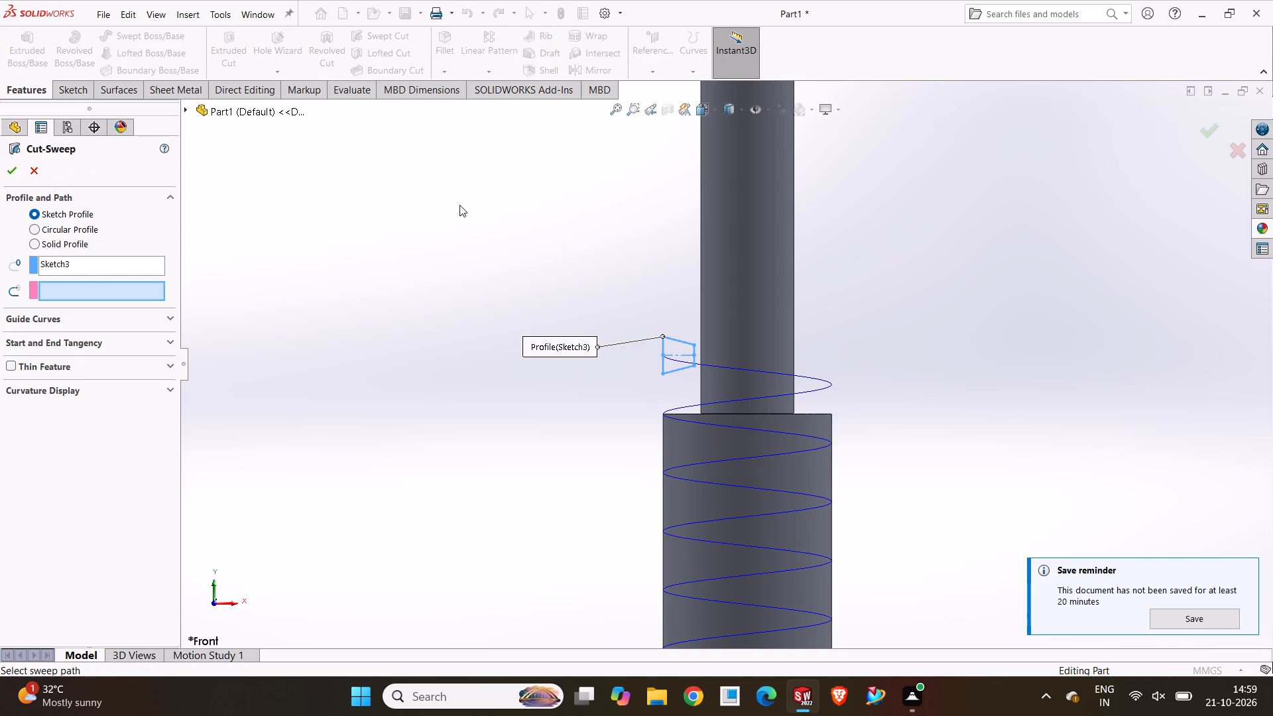
pyautogui.click(719, 402)
pyautogui.scroll(2, 358, 367)
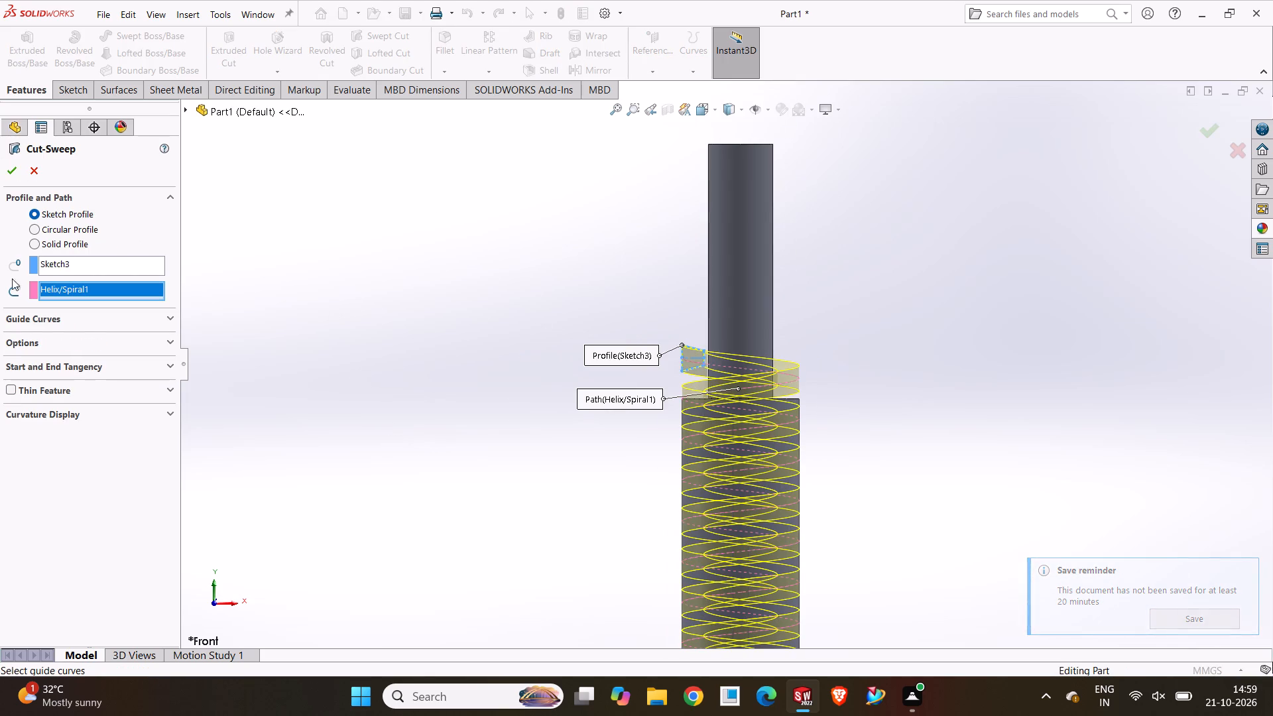
pyautogui.click(5, 174)
pyautogui.click(310, 302)
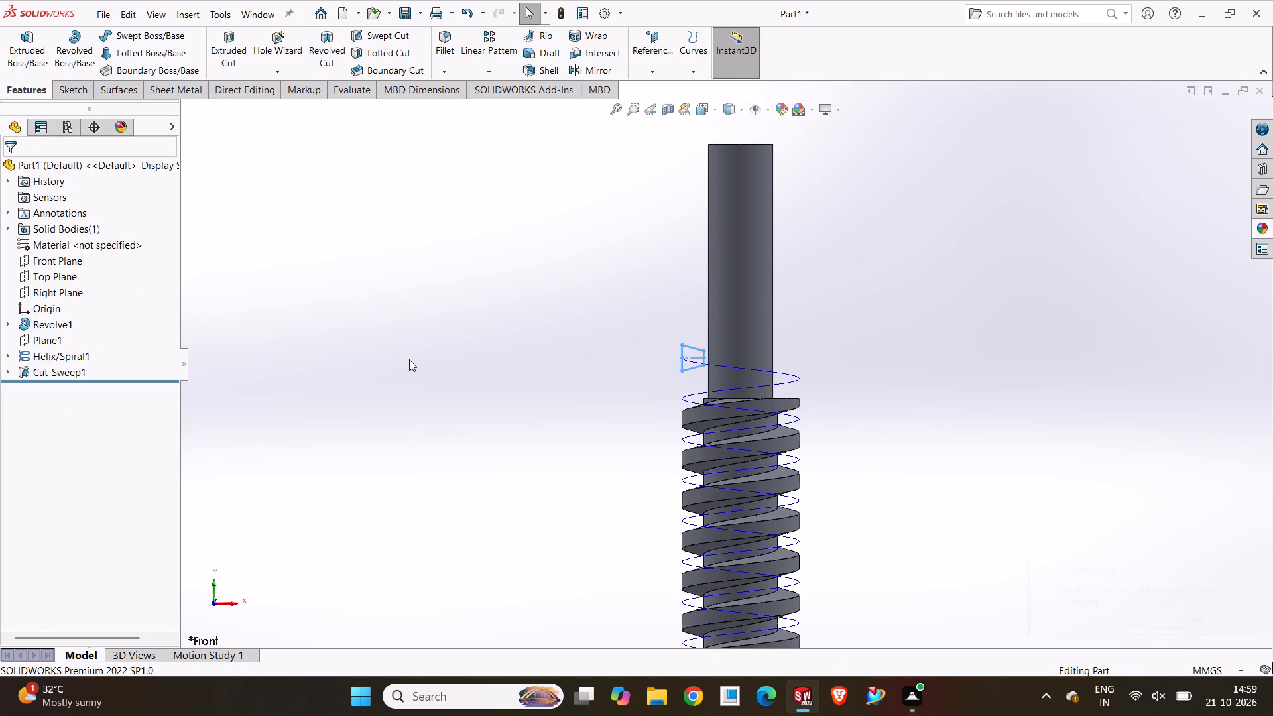
# Hide the helix curve.
pyautogui.scroll(3, 409, 359)
pyautogui.click(44, 357)
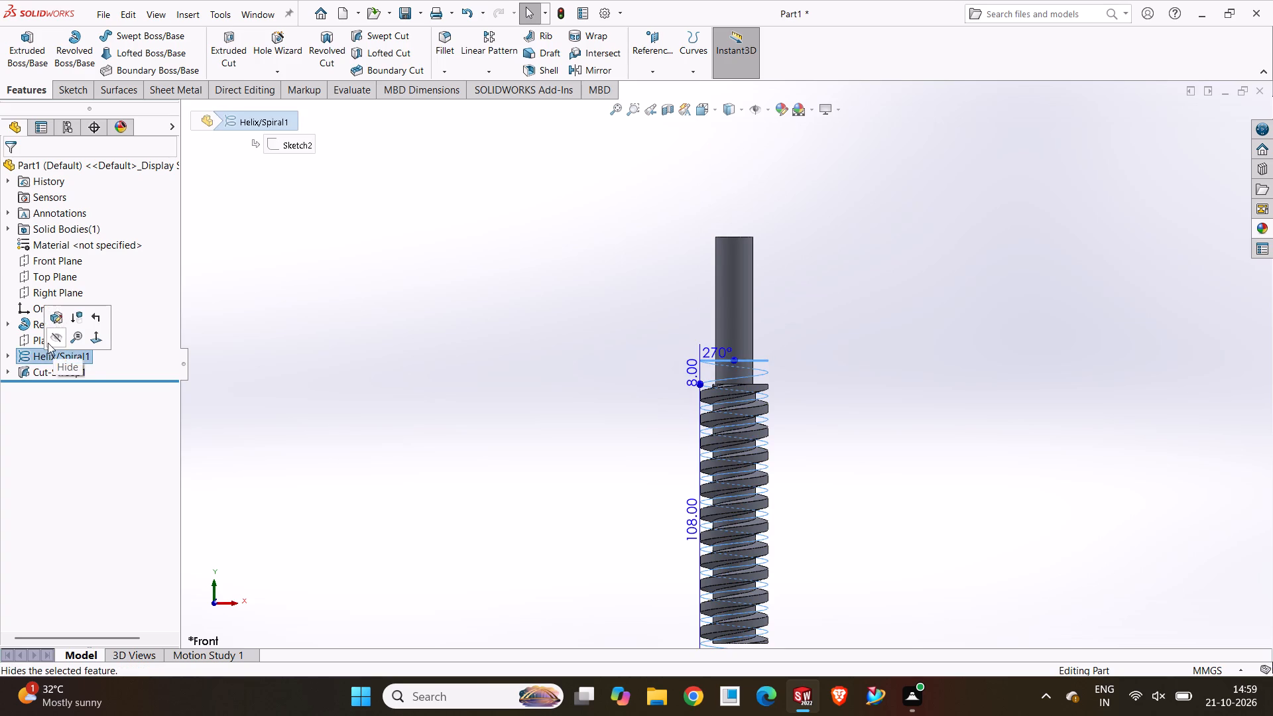
pyautogui.click(48, 343)
pyautogui.click(298, 329)
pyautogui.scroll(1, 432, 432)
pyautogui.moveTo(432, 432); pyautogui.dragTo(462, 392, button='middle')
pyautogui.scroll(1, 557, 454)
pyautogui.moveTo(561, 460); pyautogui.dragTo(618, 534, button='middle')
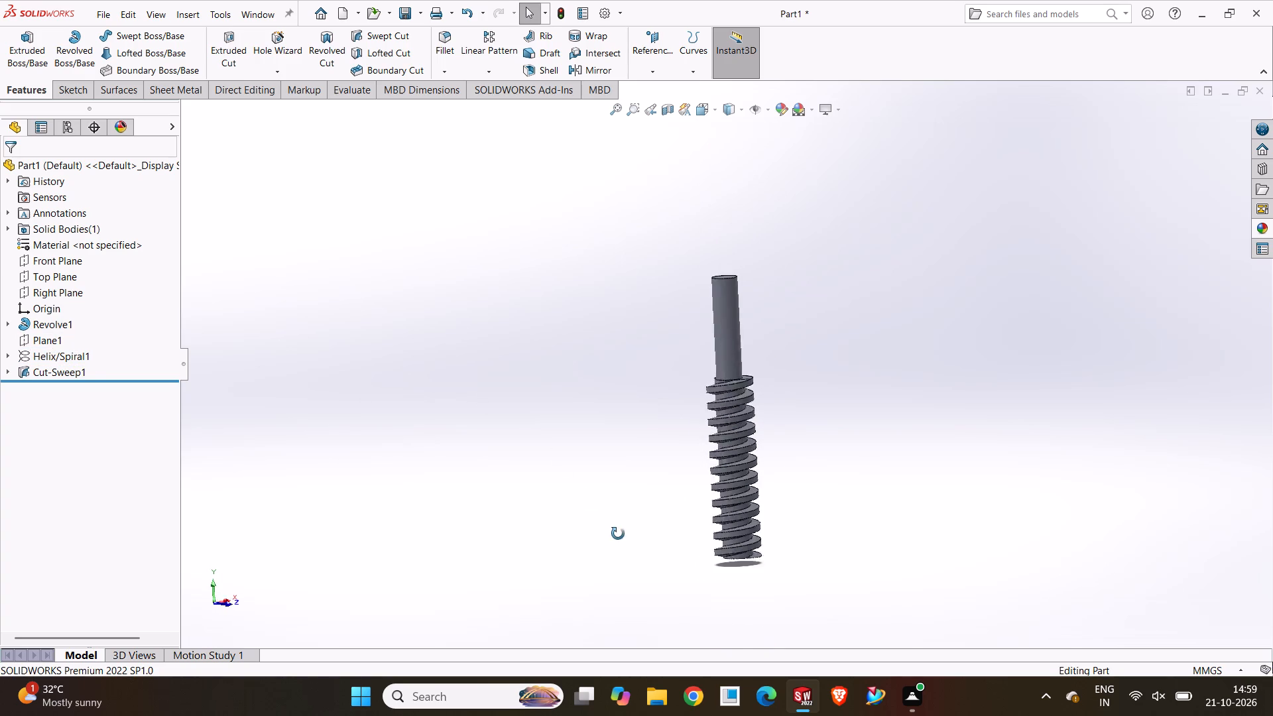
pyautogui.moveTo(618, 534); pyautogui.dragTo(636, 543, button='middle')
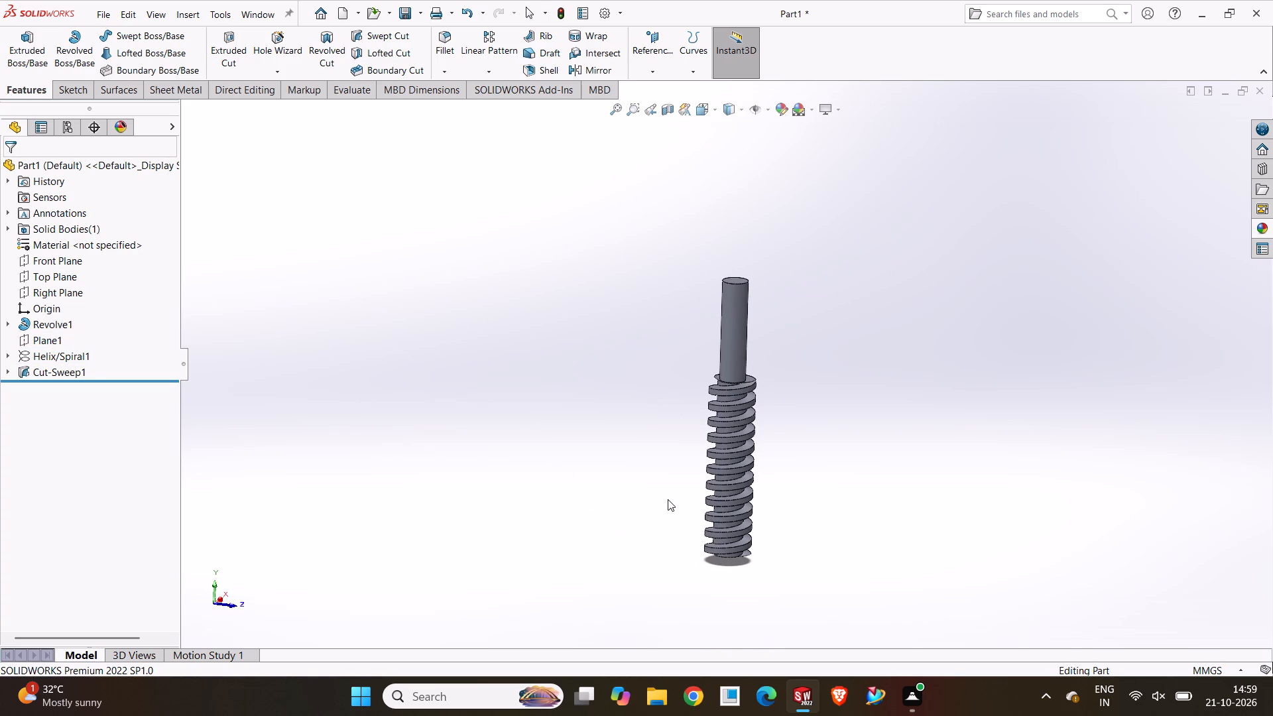
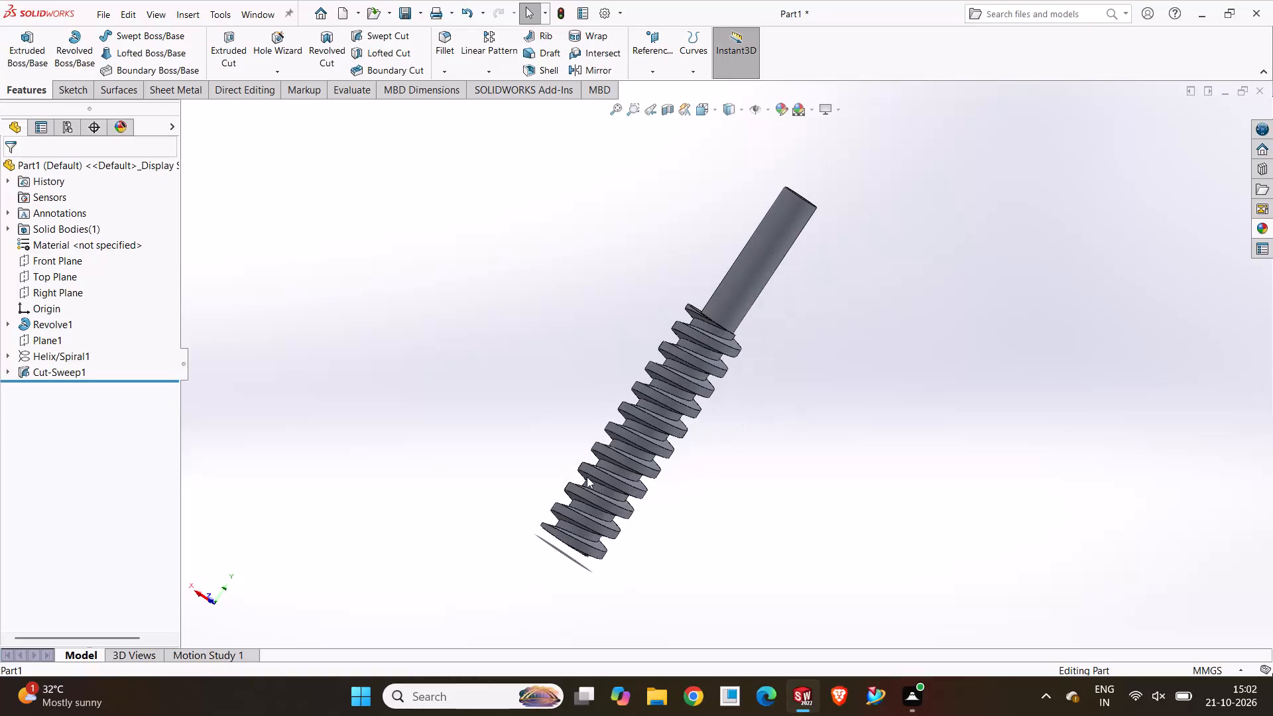
# Examine the swept-cut thread along the screw from several angles and close up.
pyautogui.moveTo(632, 533); pyautogui.dragTo(638, 524, button='middle')
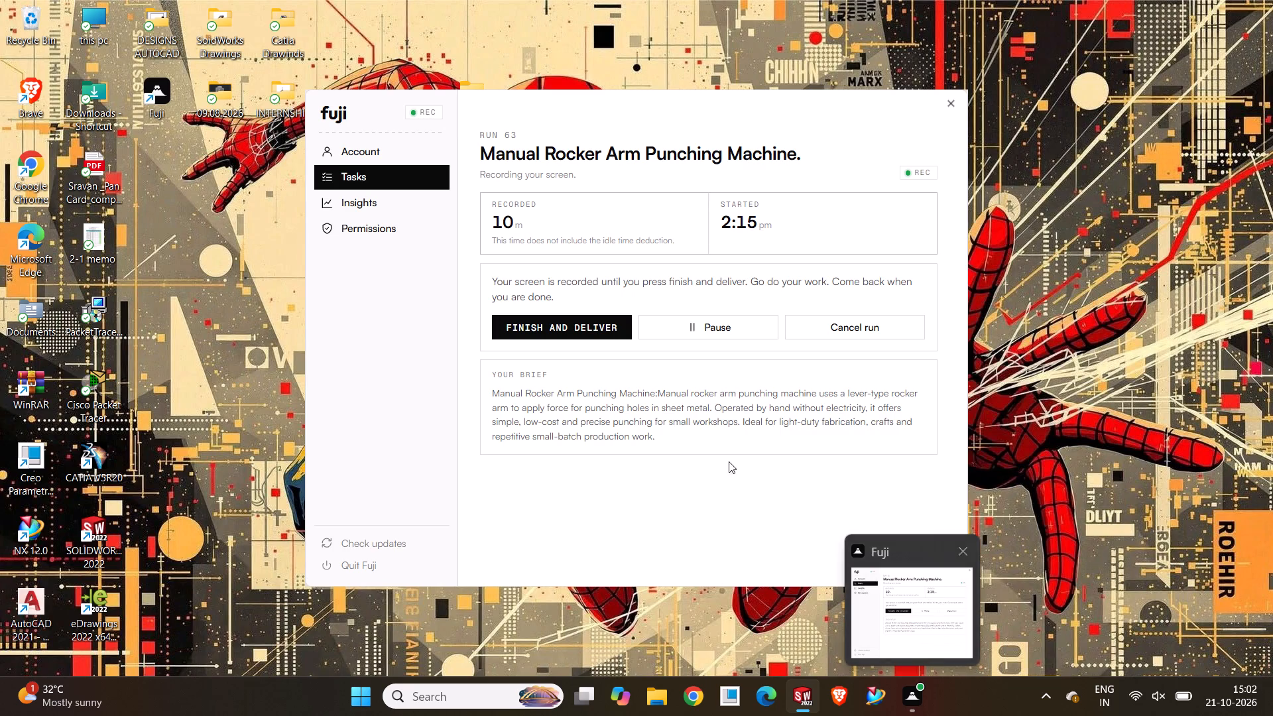
pyautogui.moveTo(566, 395); pyautogui.dragTo(883, 322, button='middle')
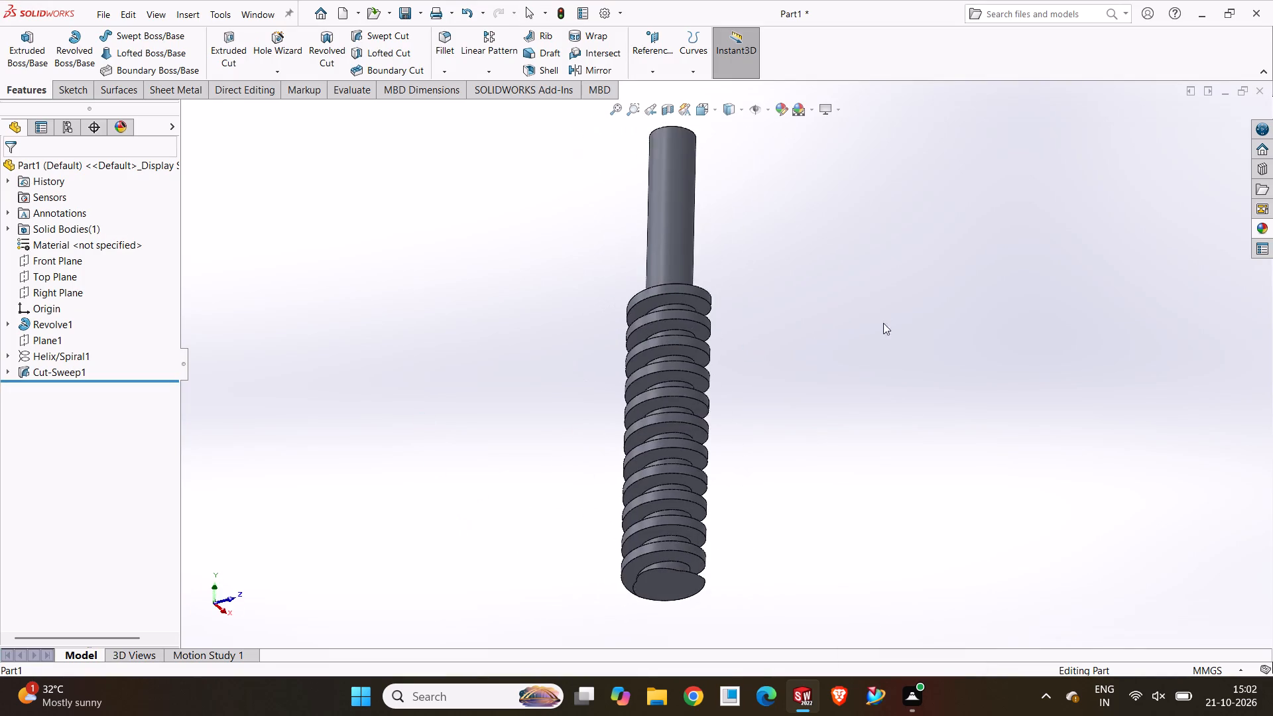
pyautogui.moveTo(745, 350); pyautogui.dragTo(614, 473, button='middle')
pyautogui.scroll(-4, 747, 328)
pyautogui.moveTo(745, 347); pyautogui.dragTo(817, 451, button='middle')
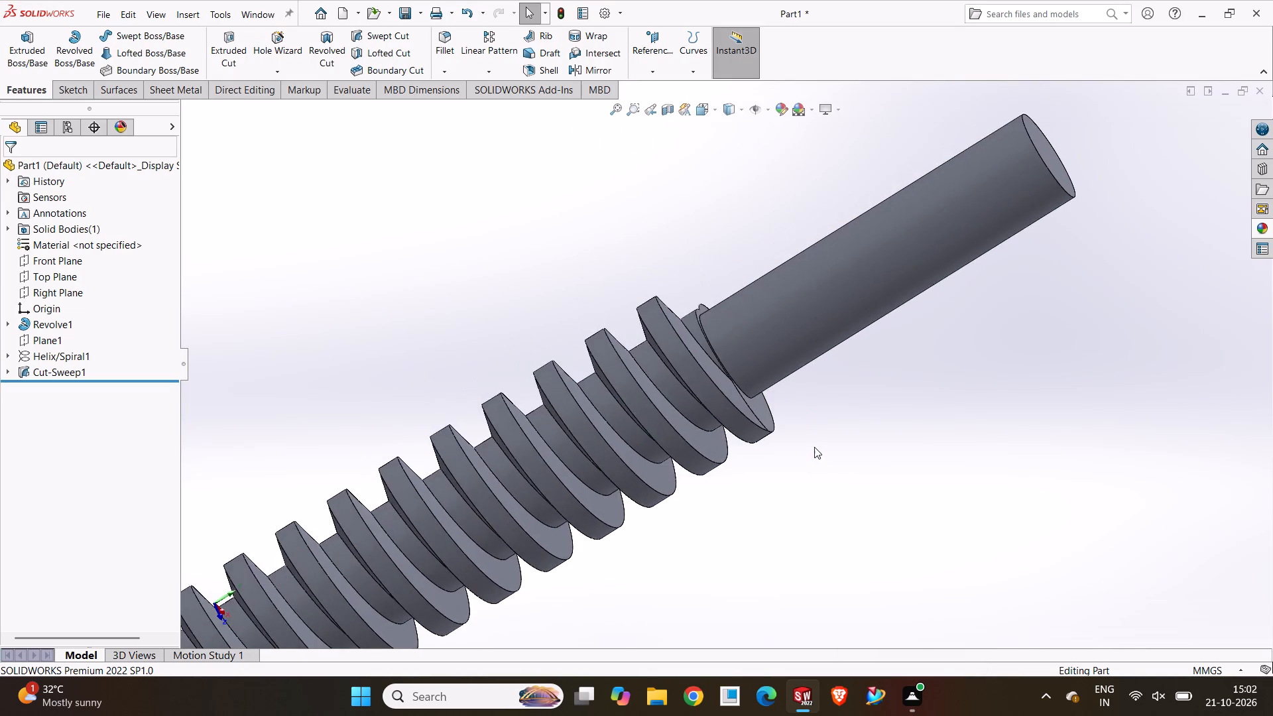
pyautogui.scroll(3, 814, 446)
pyautogui.moveTo(750, 381); pyautogui.dragTo(745, 444, button='middle')
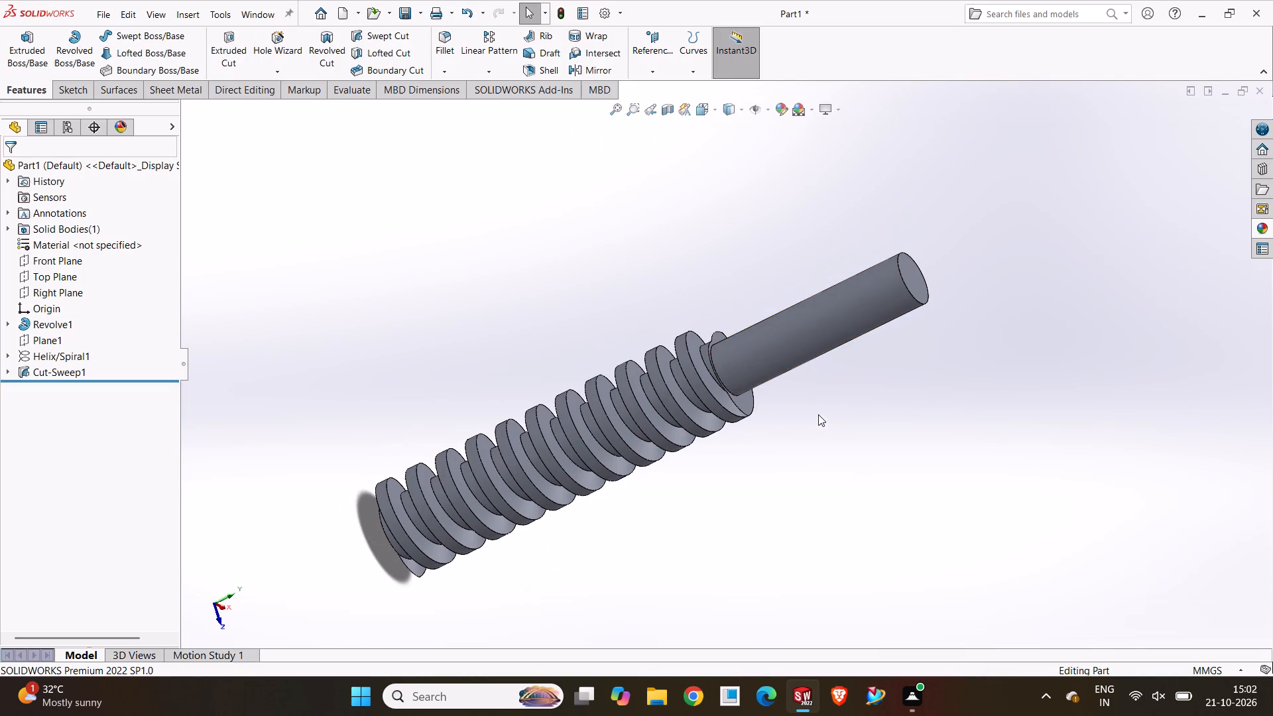
pyautogui.moveTo(821, 439); pyautogui.dragTo(848, 476, button='middle')
pyautogui.moveTo(839, 469); pyautogui.dragTo(760, 408, button='middle')
pyautogui.scroll(-3, 760, 408)
pyautogui.moveTo(724, 418); pyautogui.dragTo(776, 486, button='middle')
pyautogui.scroll(3, 710, 437)
pyautogui.moveTo(709, 436); pyautogui.dragTo(737, 396, button='middle')
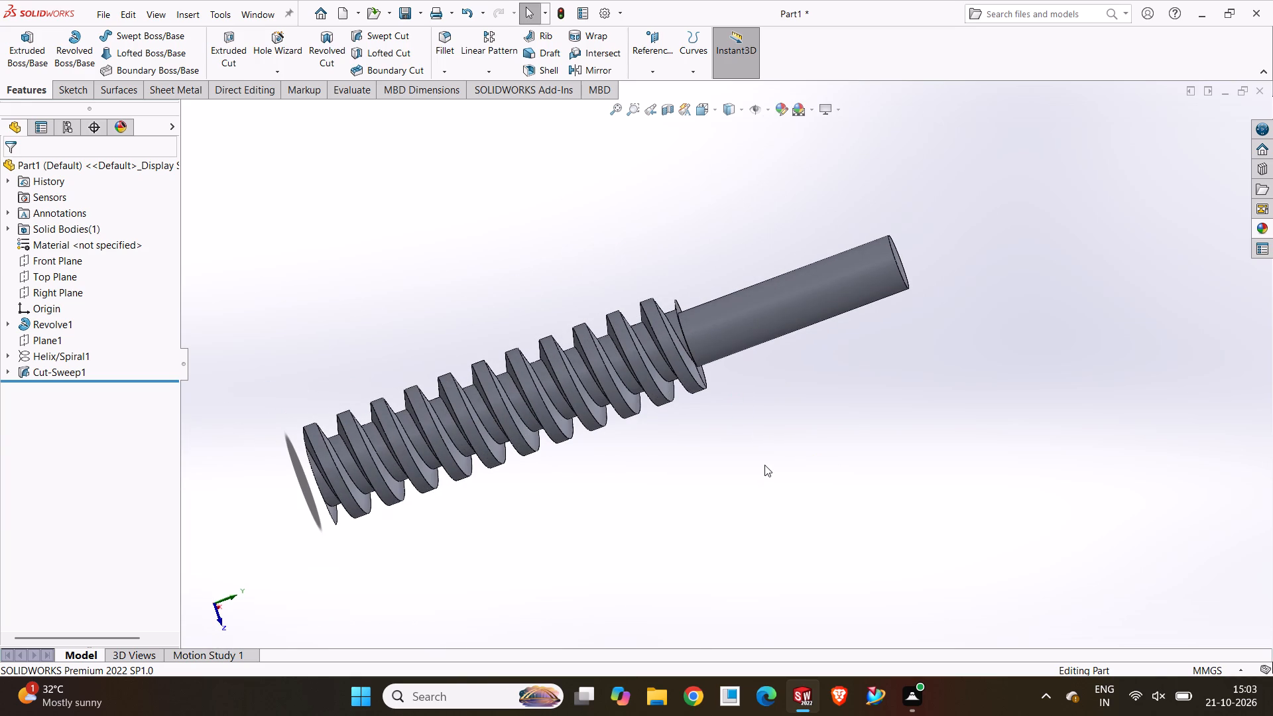
# Start a sketch on the threaded end face and draw a circle of about 13.66 mm radius from the face's centre.
pyautogui.moveTo(769, 469); pyautogui.dragTo(983, 493, button='middle')
pyautogui.click(794, 502)
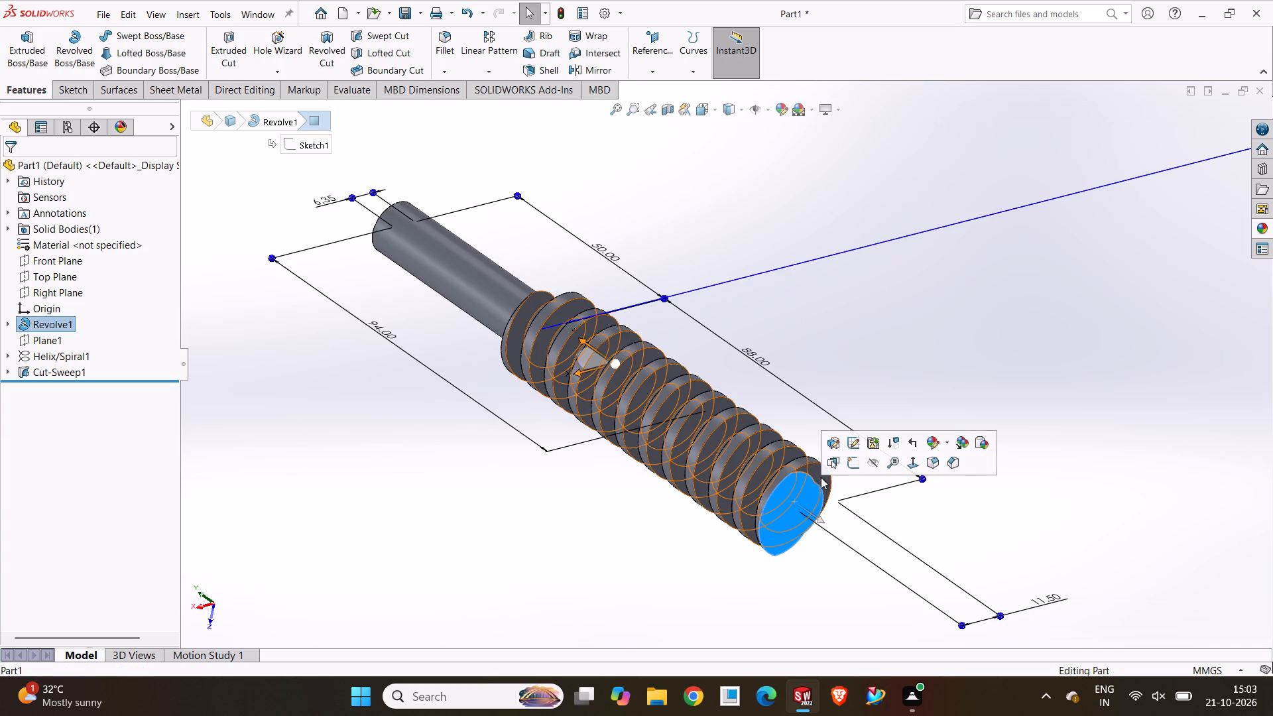
pyautogui.click(855, 467)
pyautogui.click(346, 385)
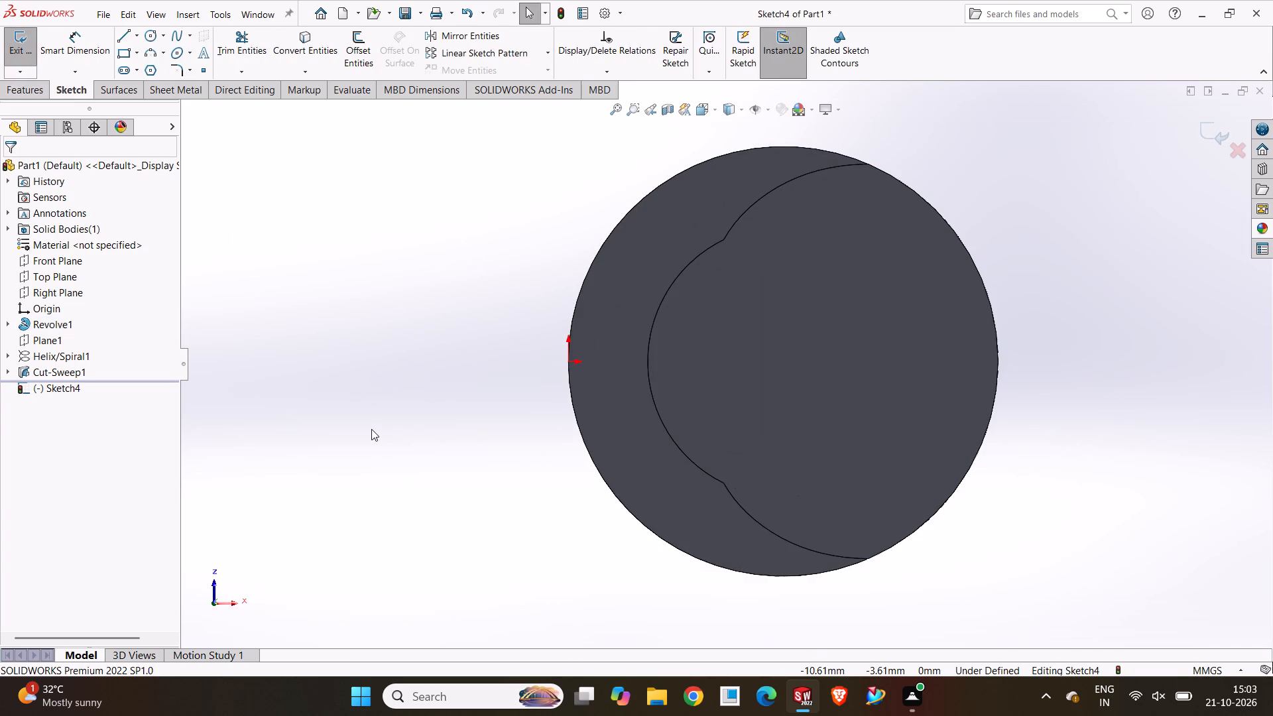
pyautogui.click(156, 36)
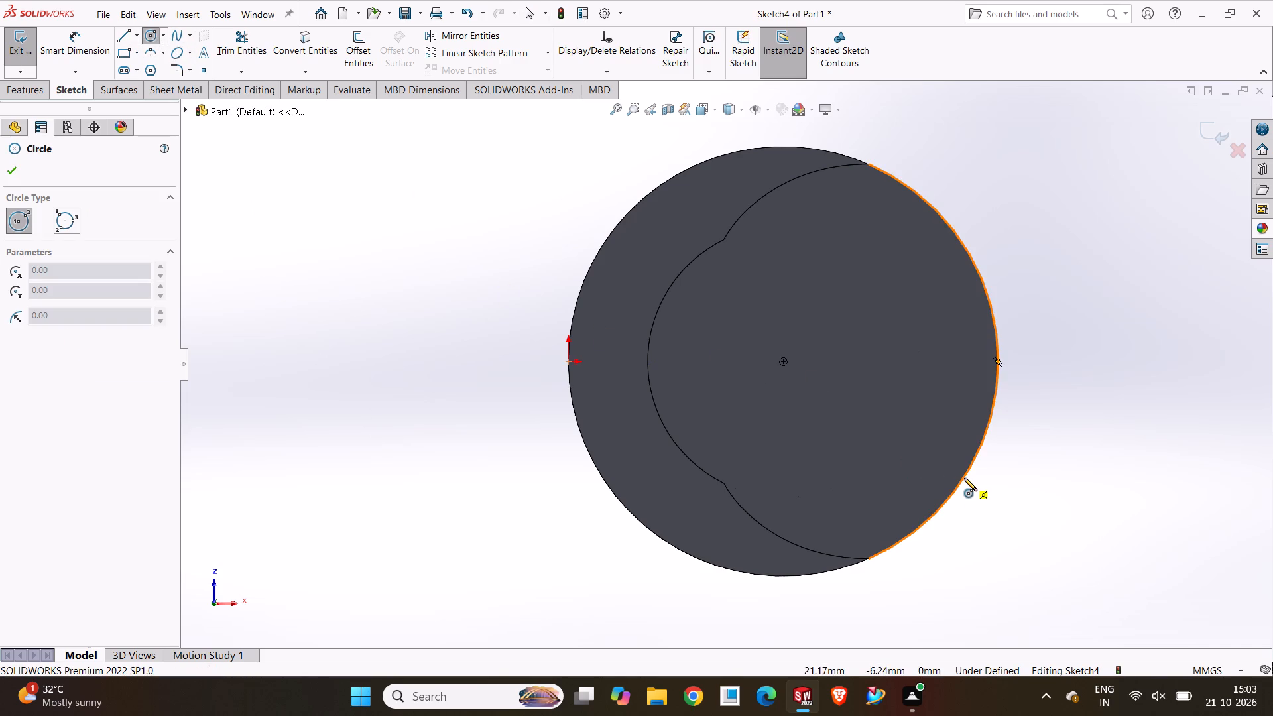
pyautogui.click(783, 361)
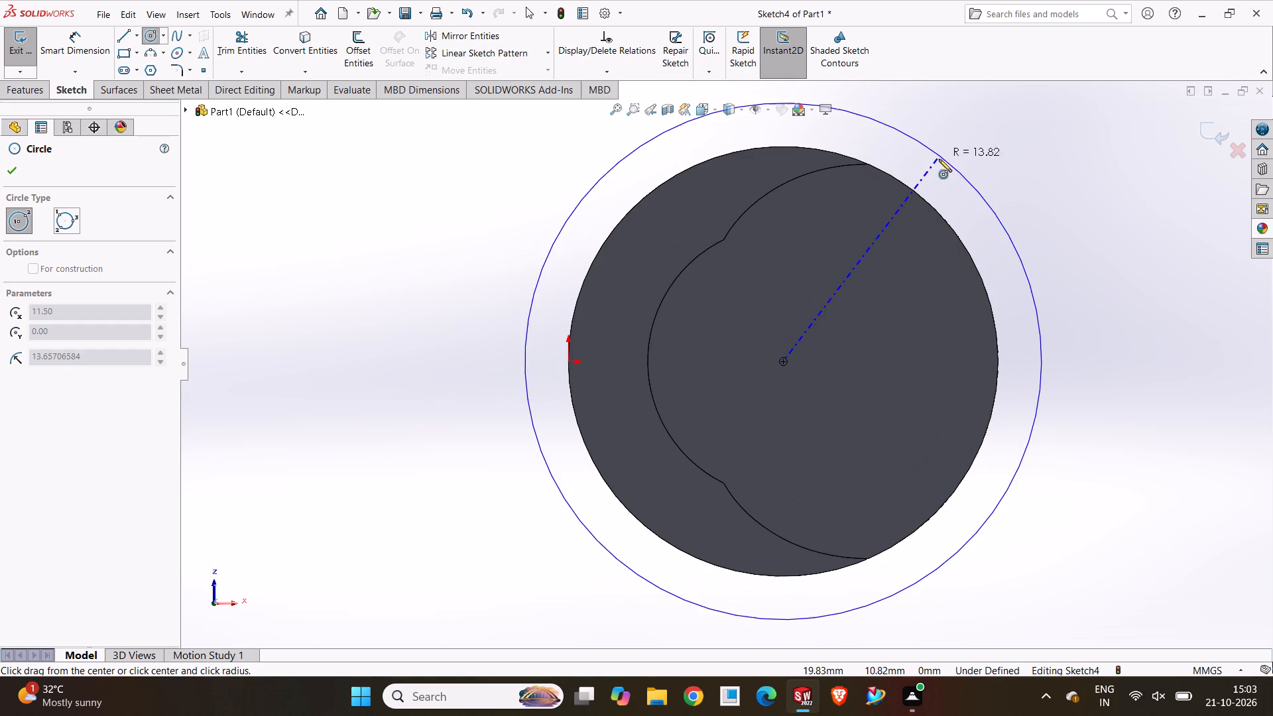
pyautogui.click(939, 159)
pyautogui.scroll(2, 911, 236)
pyautogui.click(8, 174)
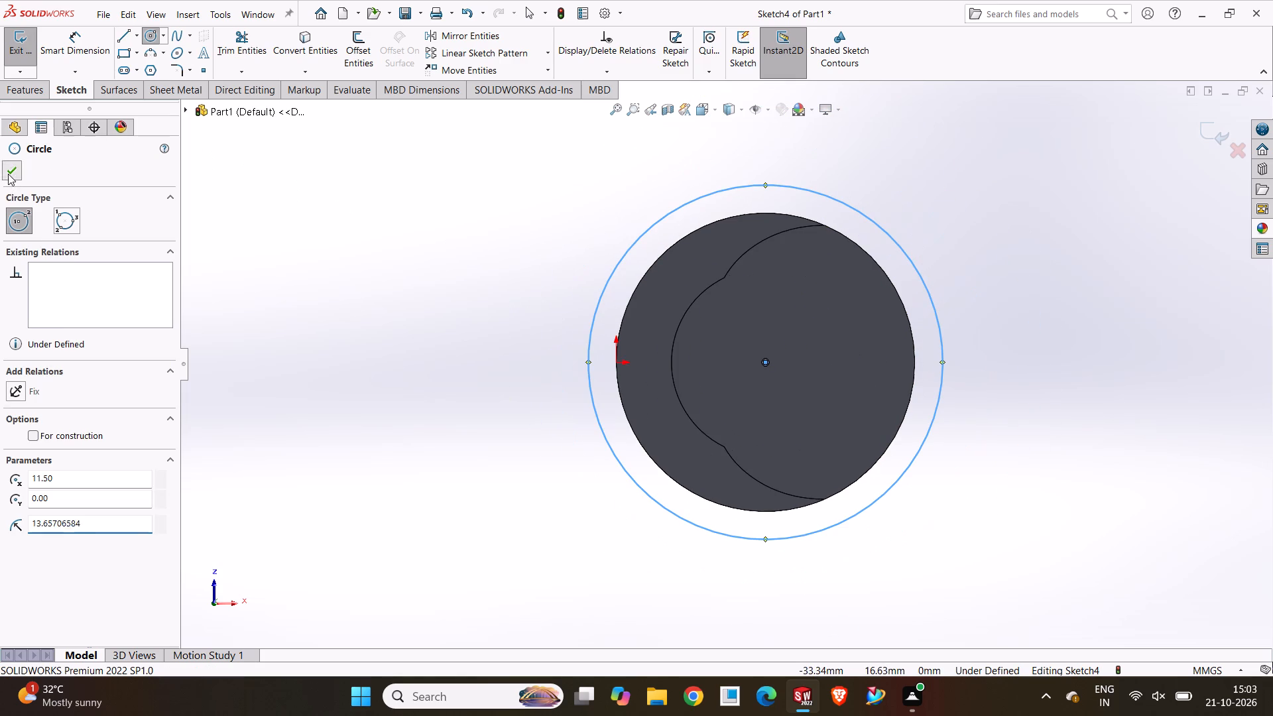
# Dimension the circle's diameter as 19 mm.
pyautogui.moveTo(87, 60); pyautogui.dragTo(87, 78)
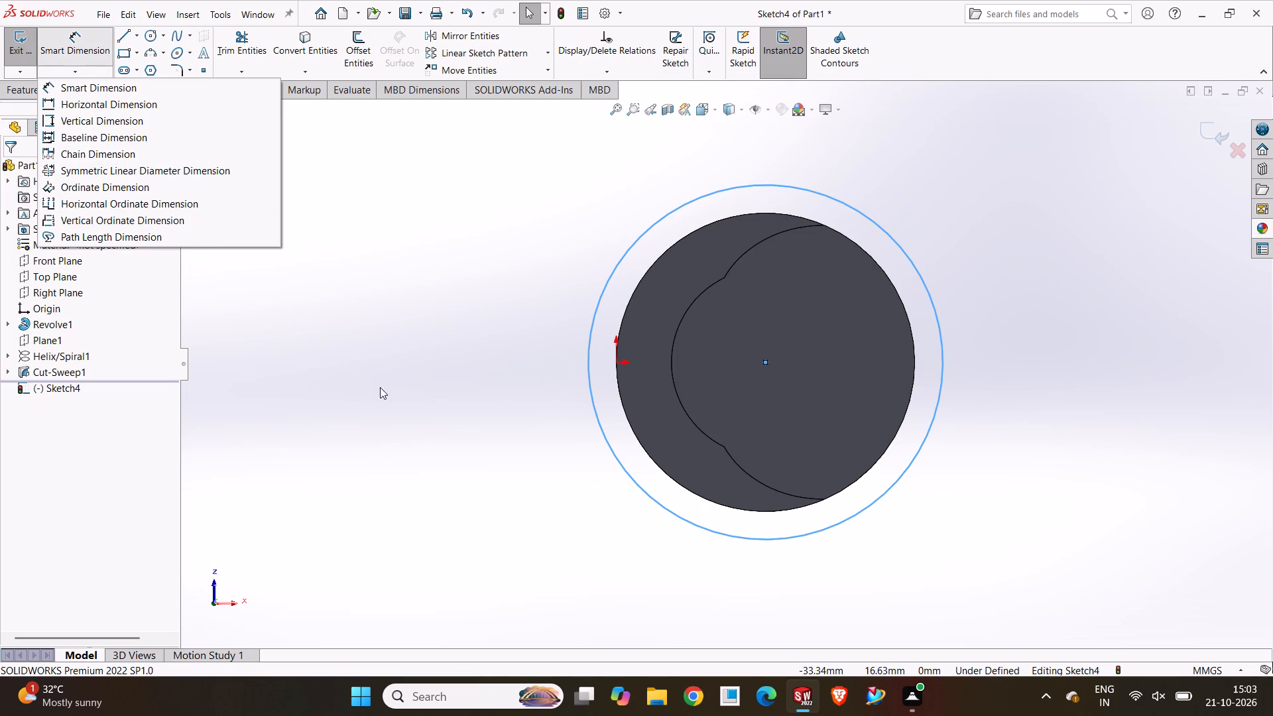
pyautogui.click(640, 490)
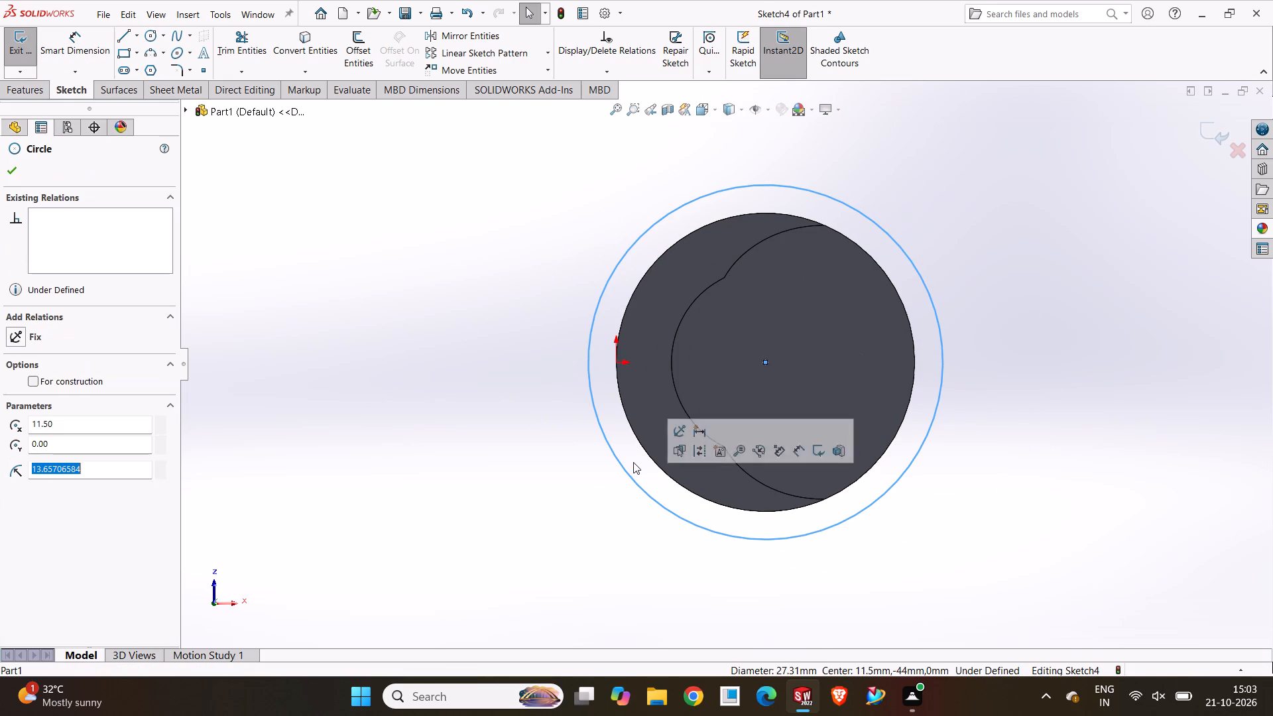
pyautogui.click(66, 51)
pyautogui.click(603, 439)
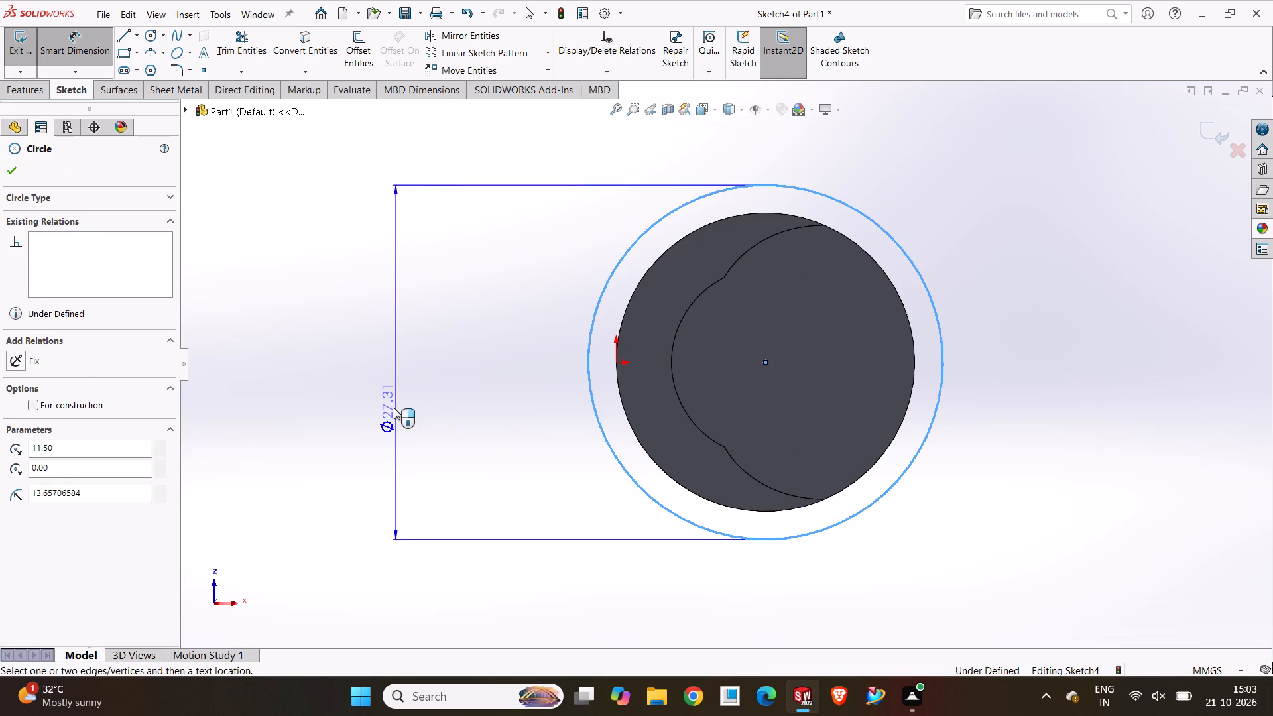
pyautogui.click(394, 408)
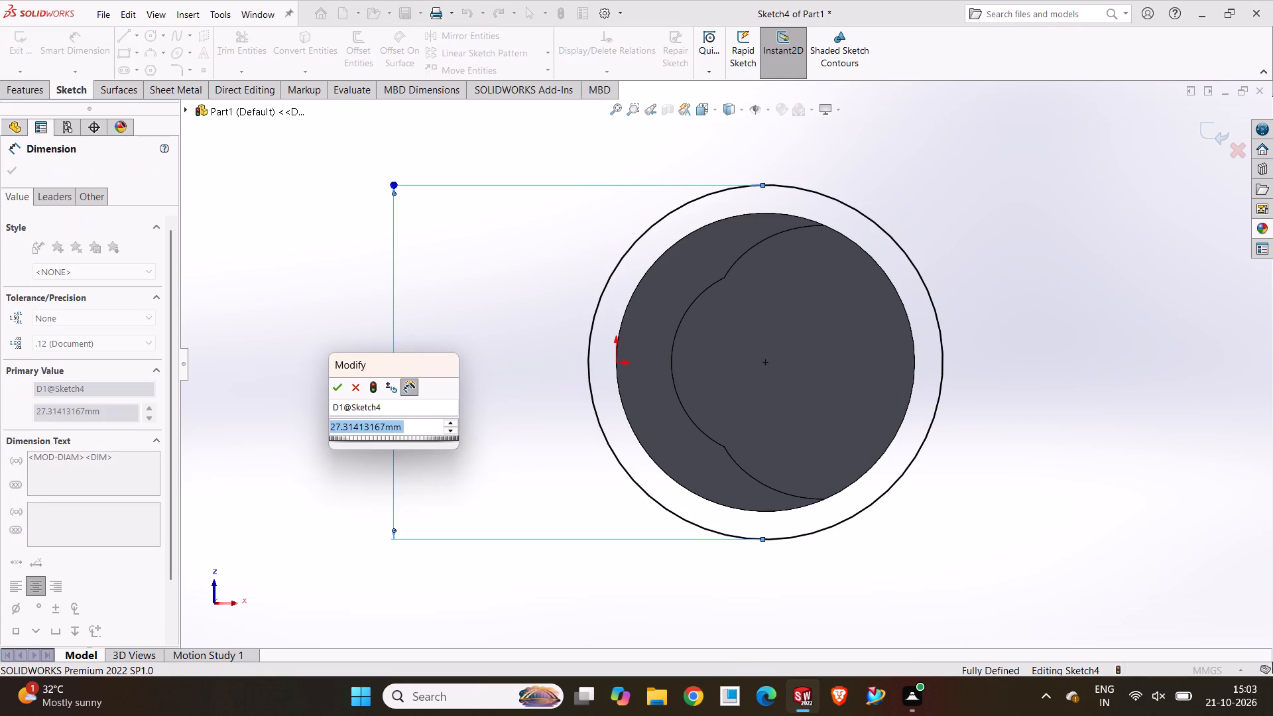
pyautogui.write('19')
pyautogui.press('Return')
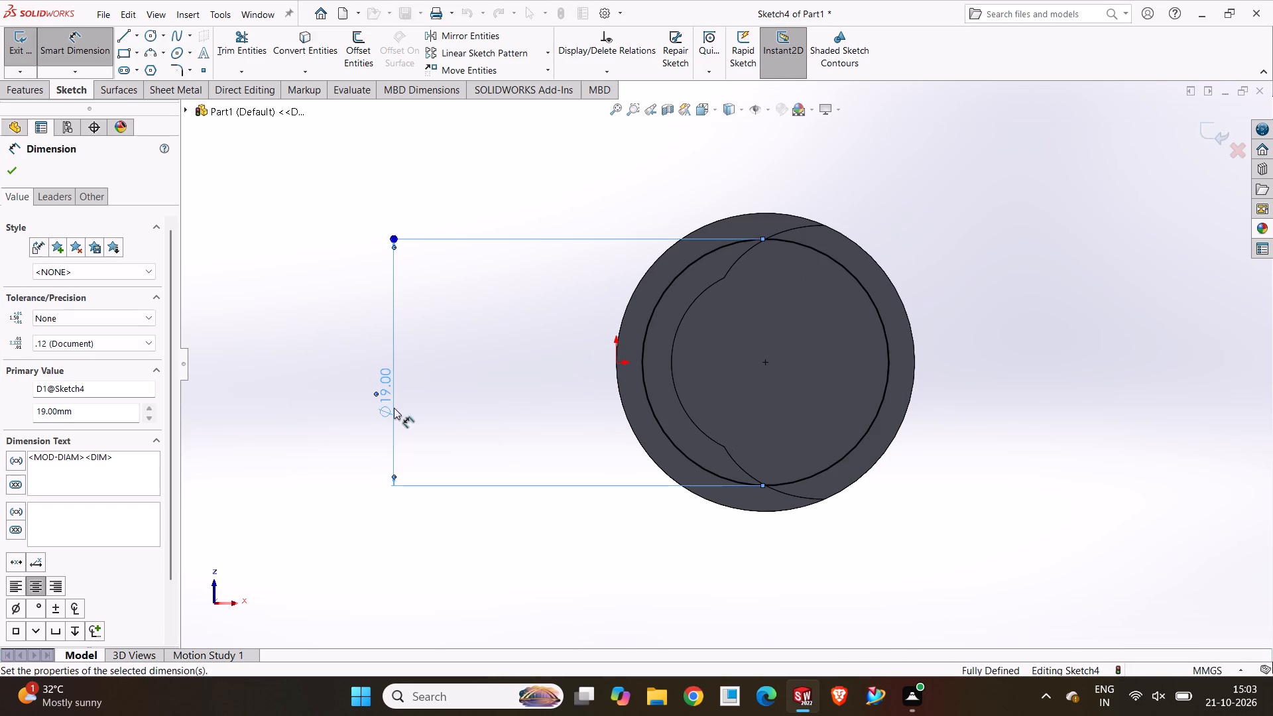
pyautogui.click(527, 360)
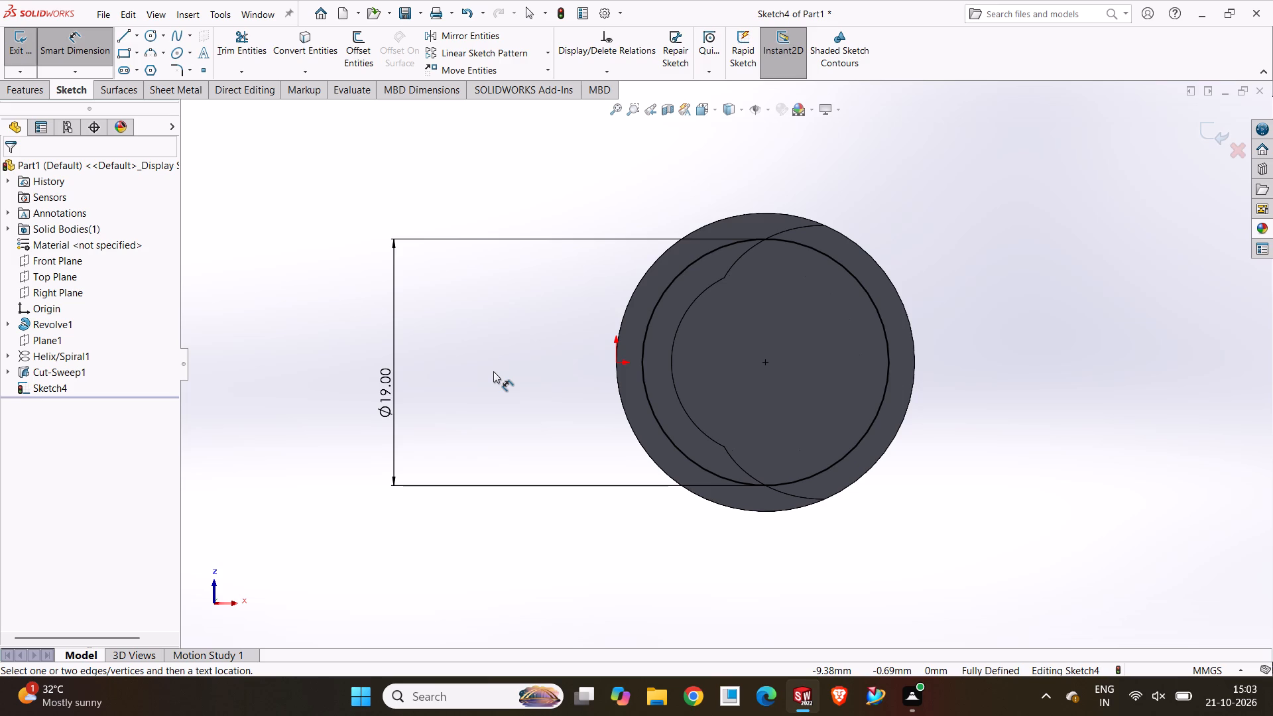
pyautogui.click(561, 404)
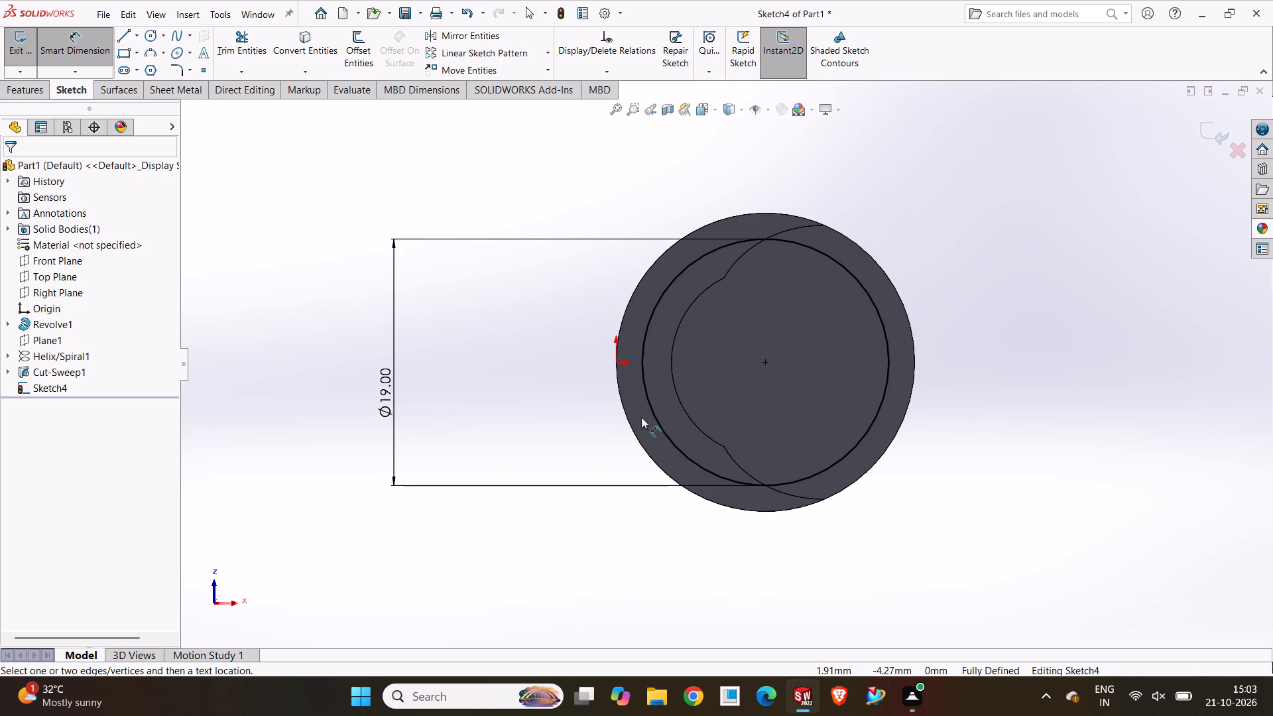
pyautogui.press('Escape')
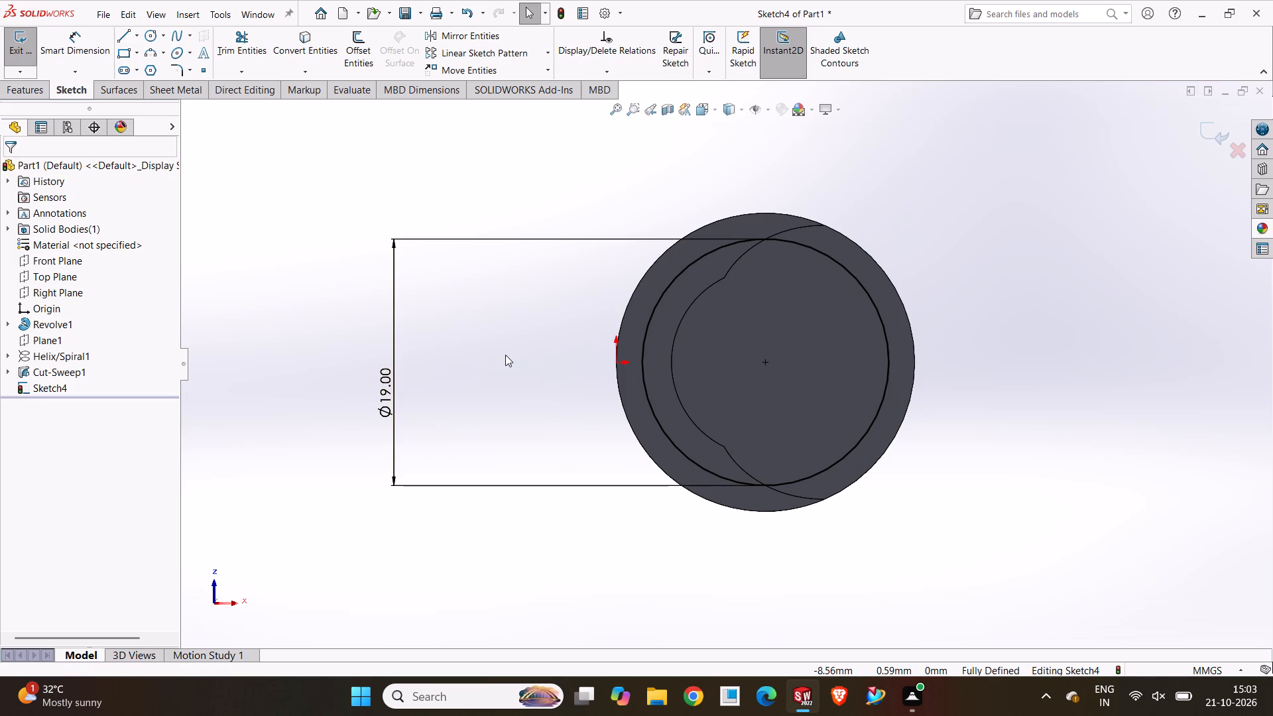
# Add a concentric relation between the 19 mm circle and the thicker cylinder's outer circular edge.
pyautogui.click(653, 312)
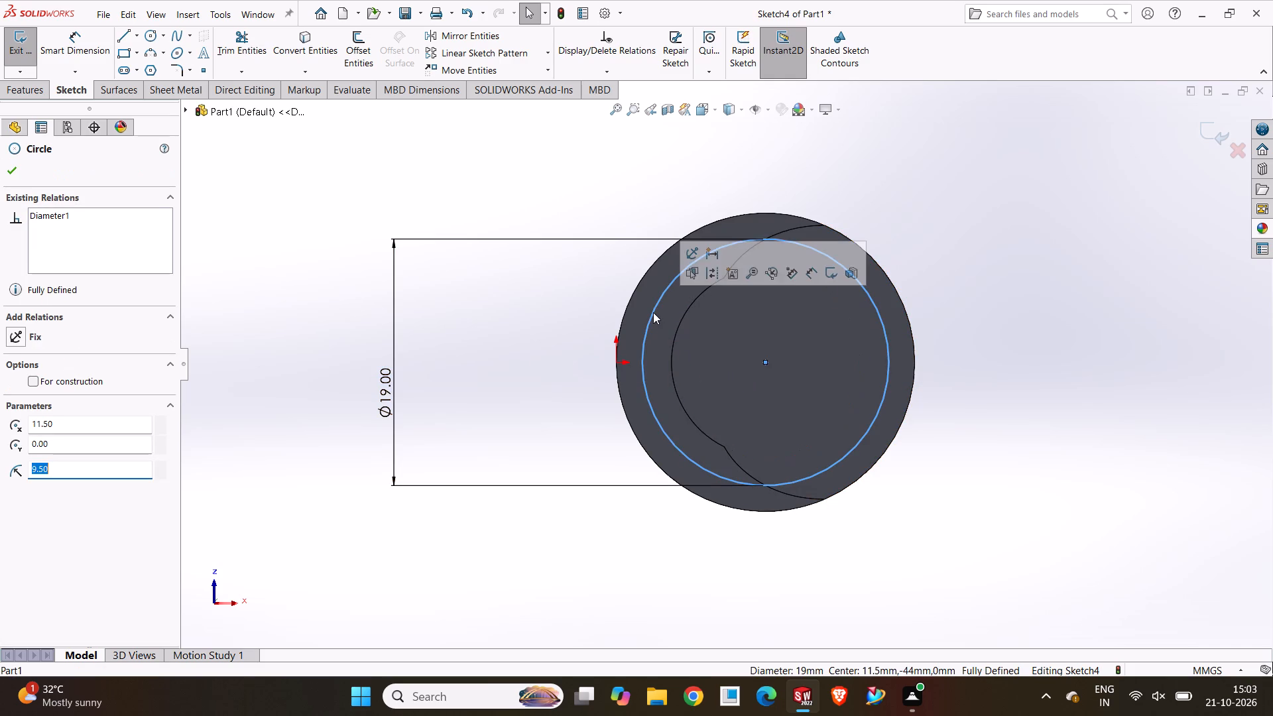
pyautogui.keyDown('ctrl'); pyautogui.click(641, 277); pyautogui.keyUp('ctrl')
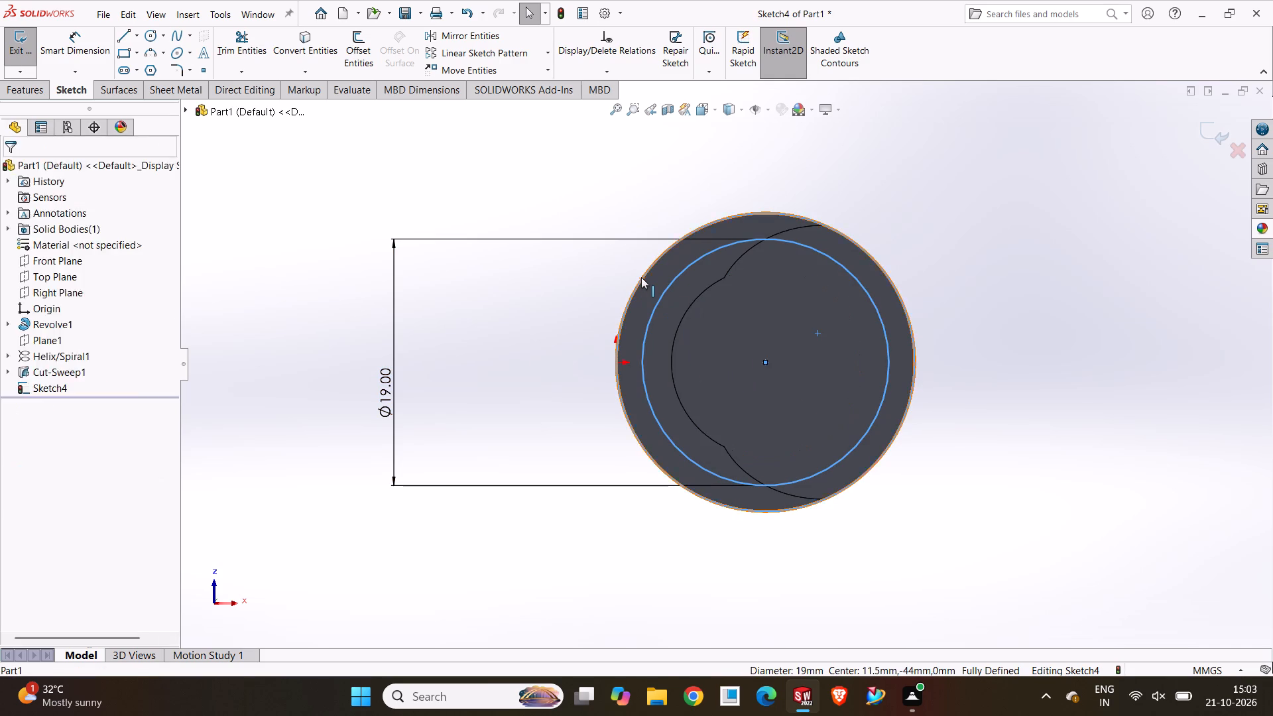
pyautogui.click(724, 215)
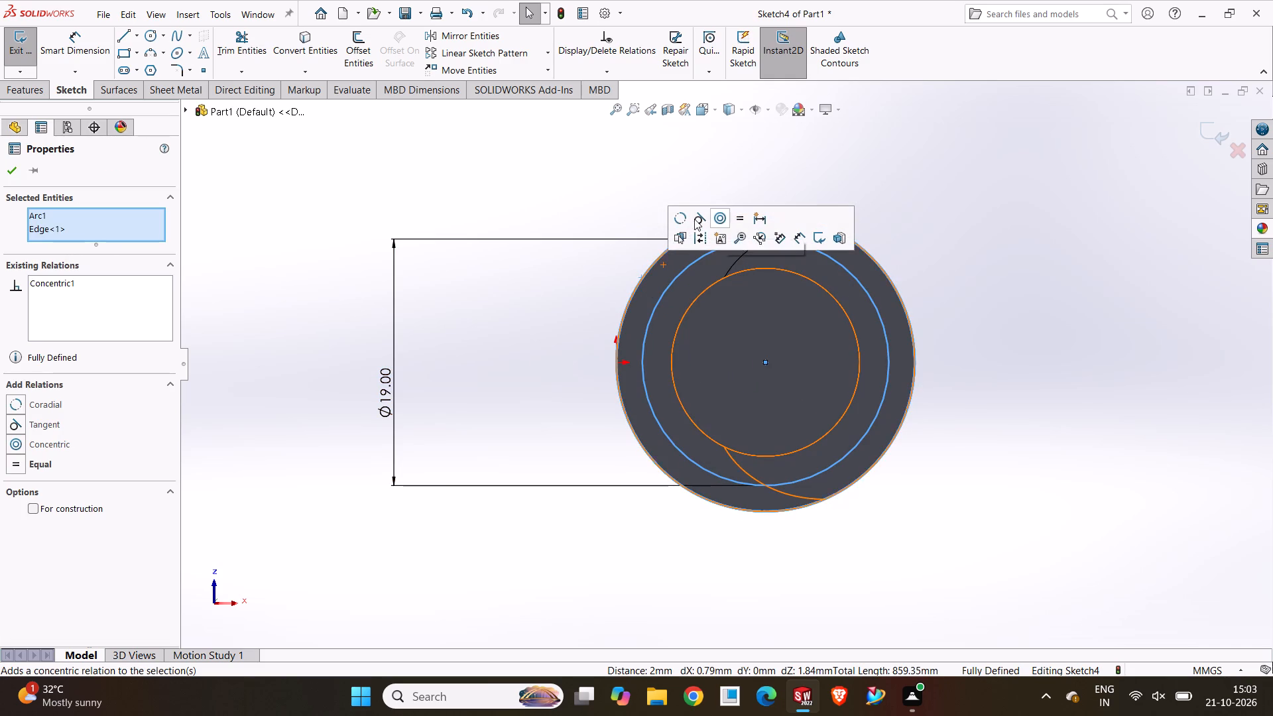
pyautogui.click(9, 174)
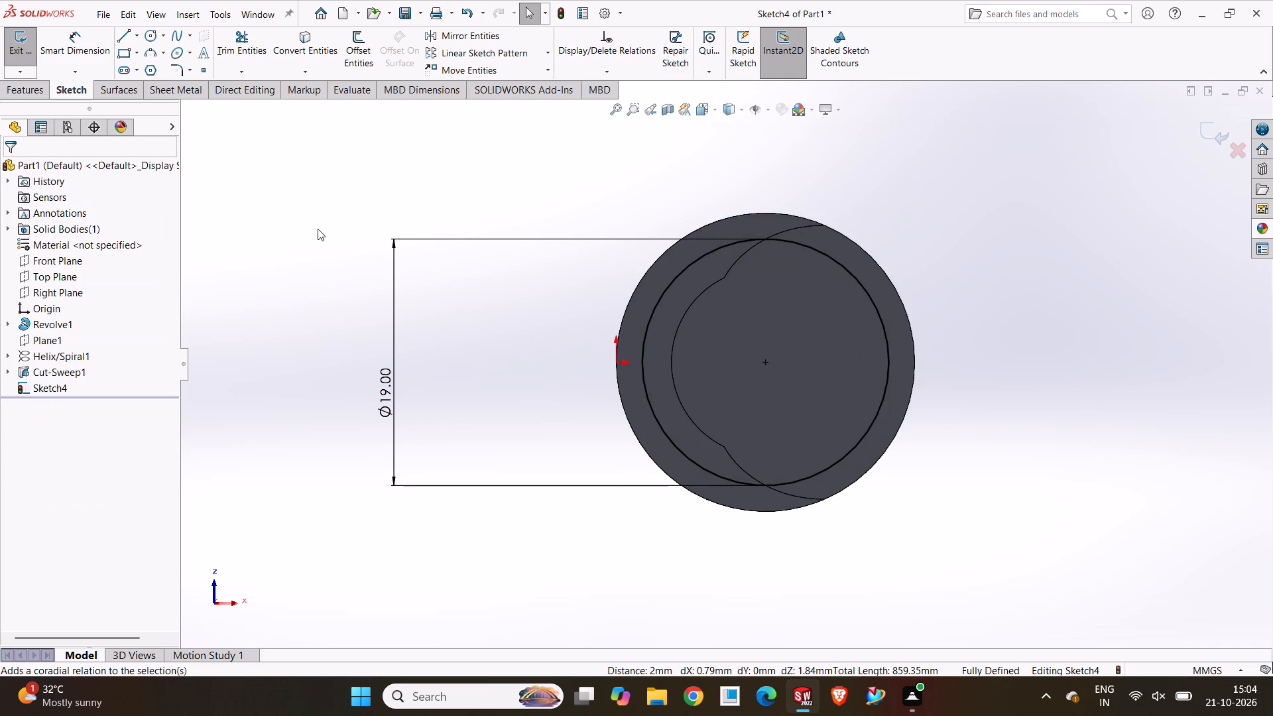
pyautogui.click(318, 229)
# Extrude the circle 10 mm blind outward from the threaded end face as a boss merged with the screw.
pyautogui.click(38, 92)
pyautogui.click(41, 50)
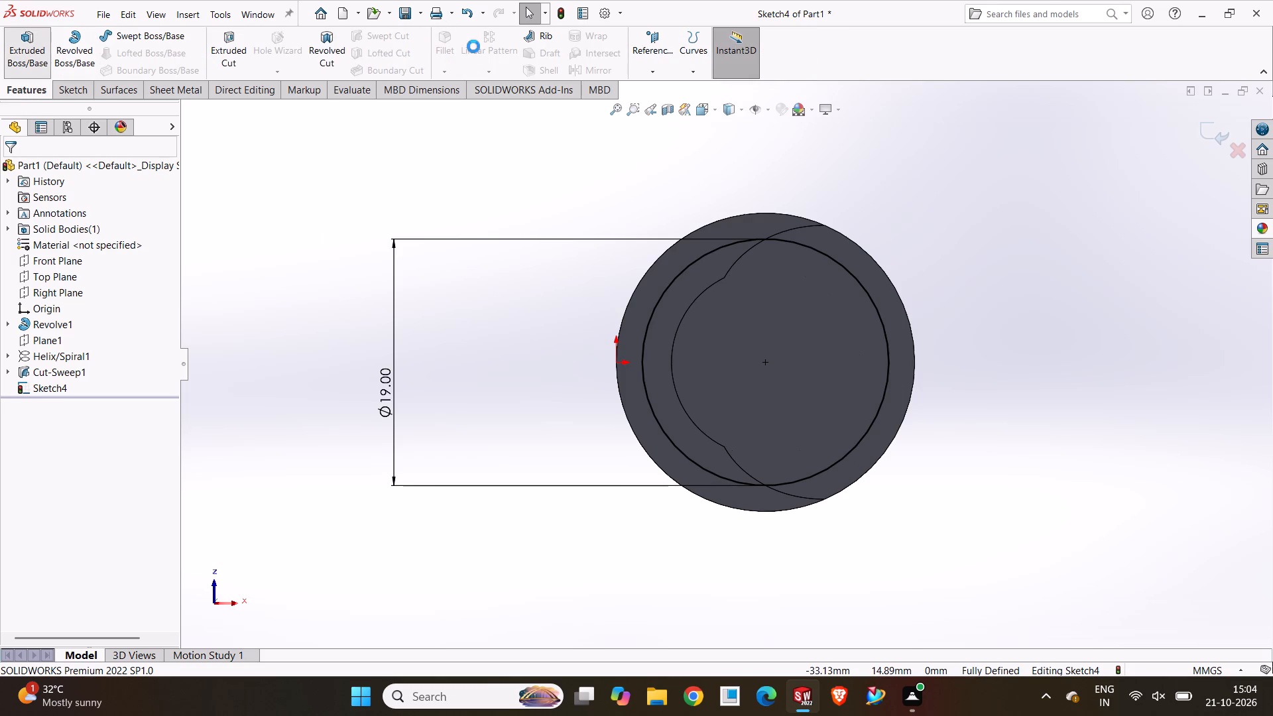
pyautogui.moveTo(923, 349); pyautogui.dragTo(644, 486, button='middle')
pyautogui.scroll(3, 408, 518)
pyautogui.moveTo(402, 517); pyautogui.dragTo(503, 355, button='middle')
pyautogui.scroll(-4, 653, 510)
pyautogui.moveTo(643, 513); pyautogui.dragTo(511, 511, button='middle')
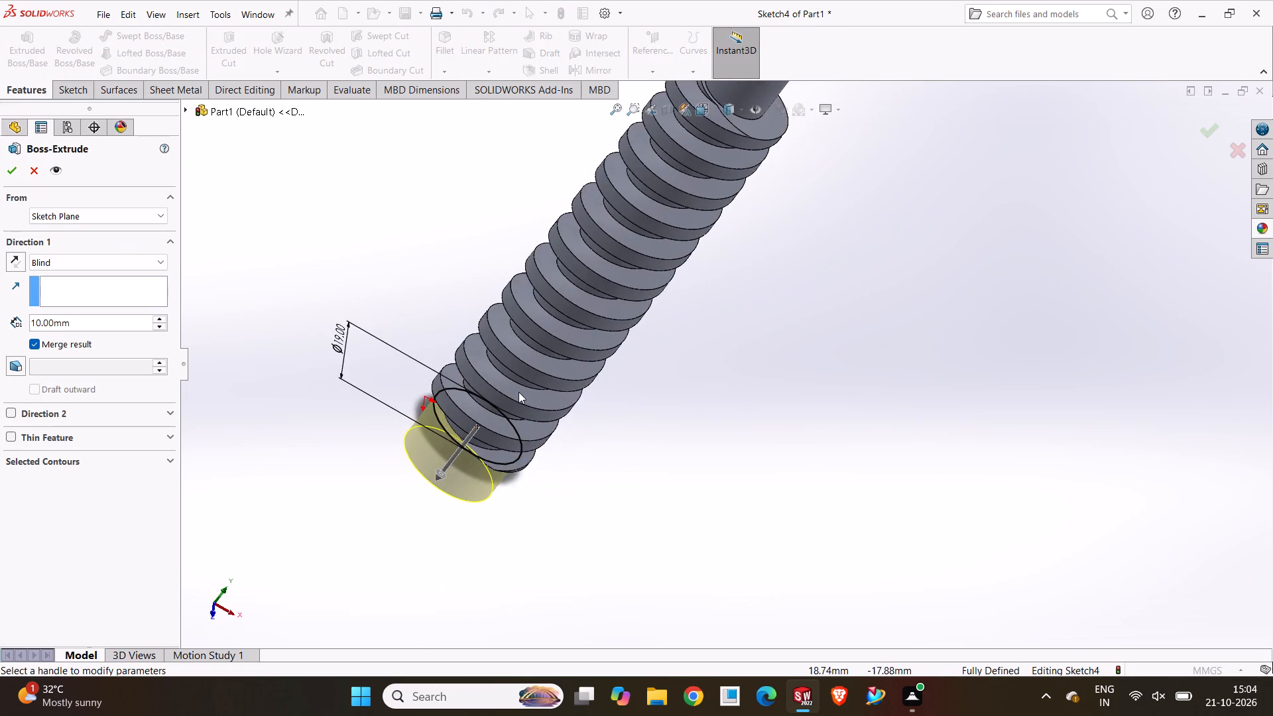
pyautogui.moveTo(518, 392); pyautogui.dragTo(619, 317, button='middle')
pyautogui.scroll(-3, 487, 491)
pyautogui.middleClick(482, 491)
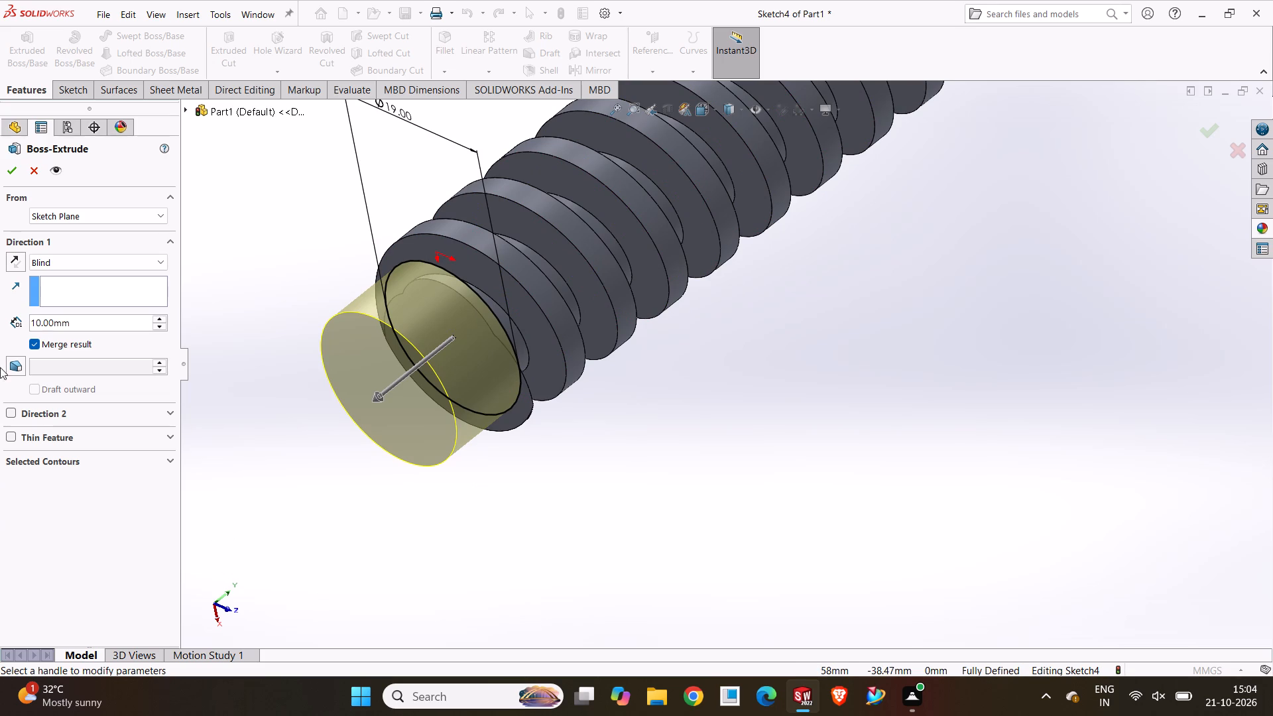
pyautogui.click(11, 172)
pyautogui.click(664, 523)
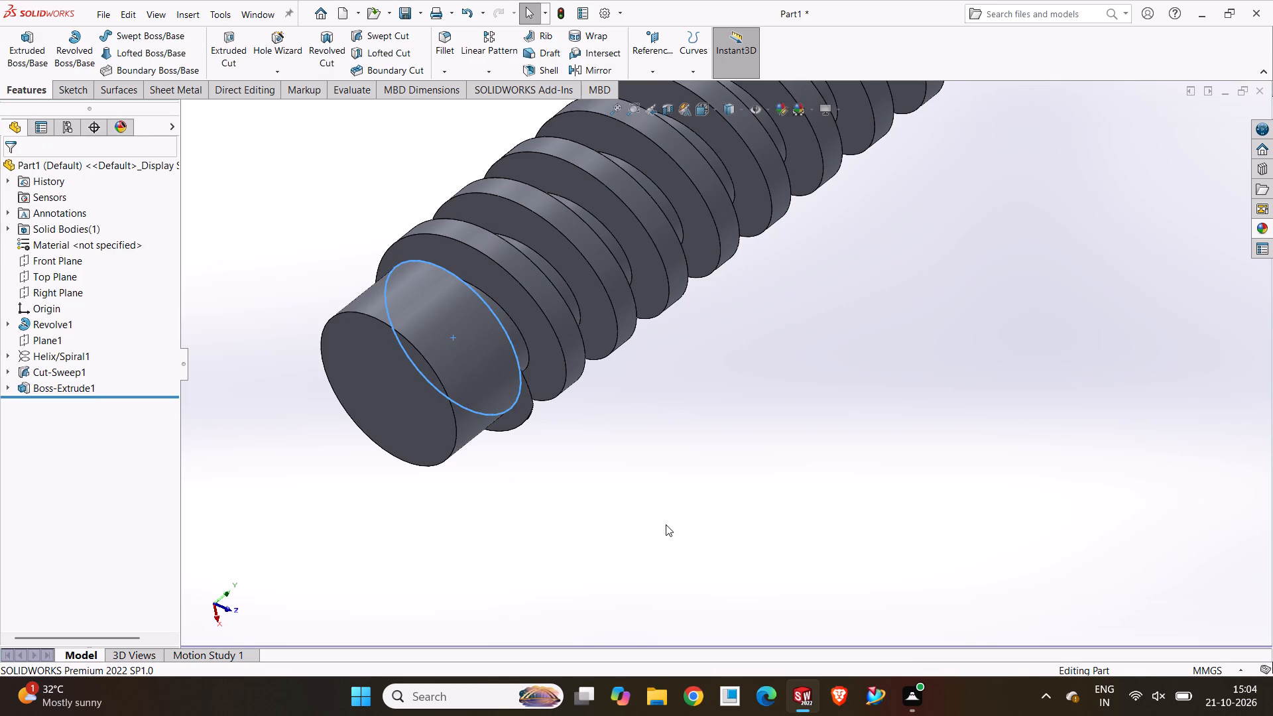
# Examine the extruded end boss, the thread and the thin shaft end from several angles.
pyautogui.scroll(3, 721, 528)
pyautogui.moveTo(711, 530); pyautogui.dragTo(591, 626, button='middle')
pyautogui.scroll(3, 852, 373)
pyautogui.moveTo(859, 292); pyautogui.dragTo(886, 375, button='middle')
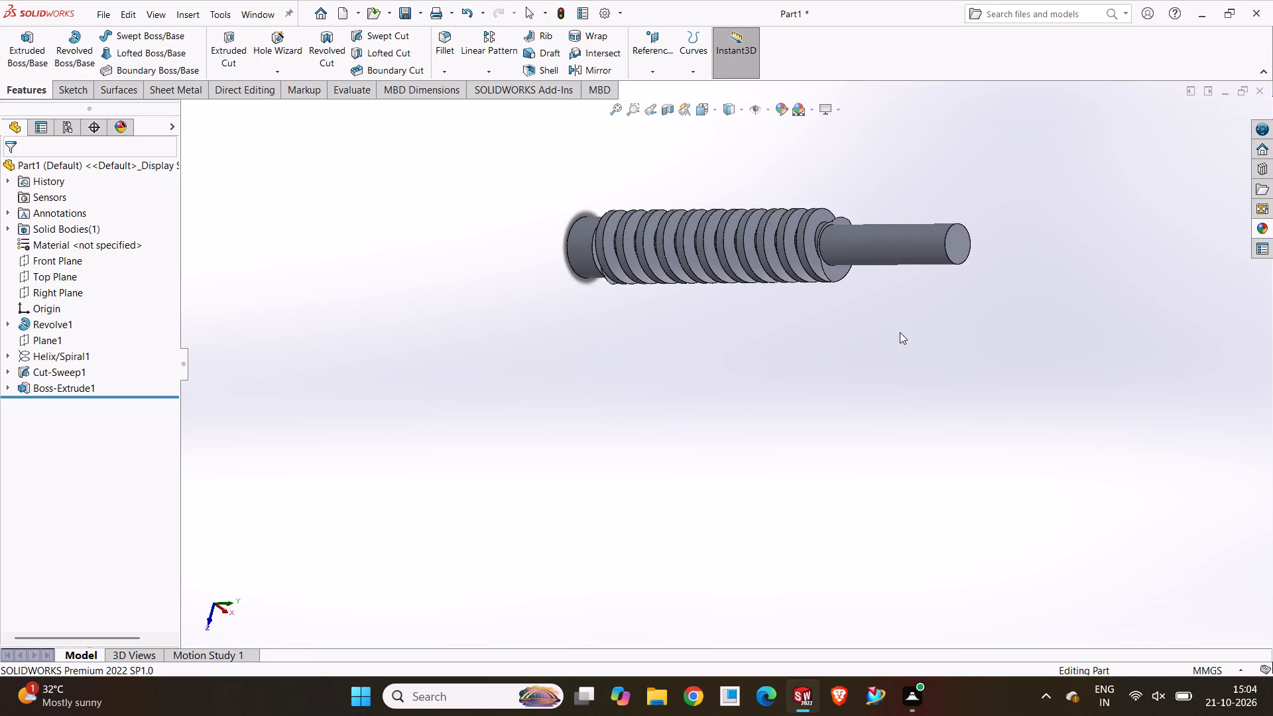
pyautogui.scroll(-2, 979, 260)
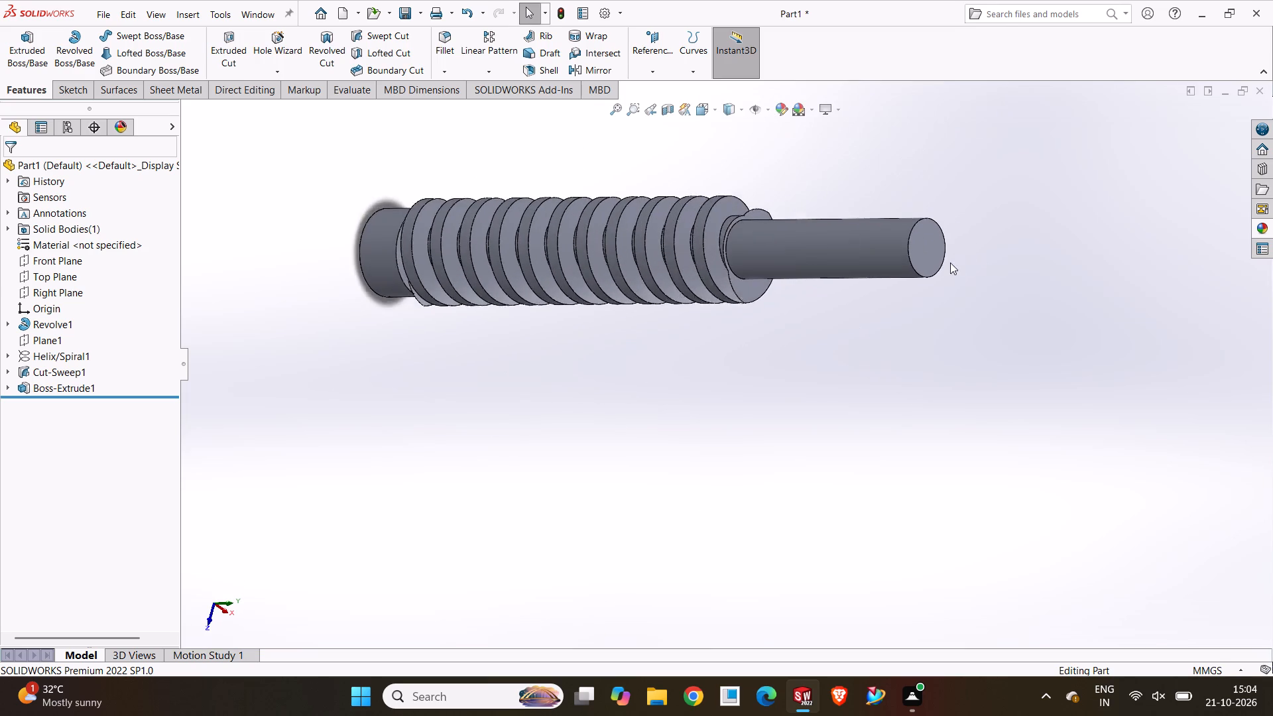
pyautogui.scroll(-1, 950, 263)
pyautogui.moveTo(789, 326); pyautogui.dragTo(810, 399, button='middle')
pyautogui.moveTo(784, 350); pyautogui.dragTo(738, 276, button='middle')
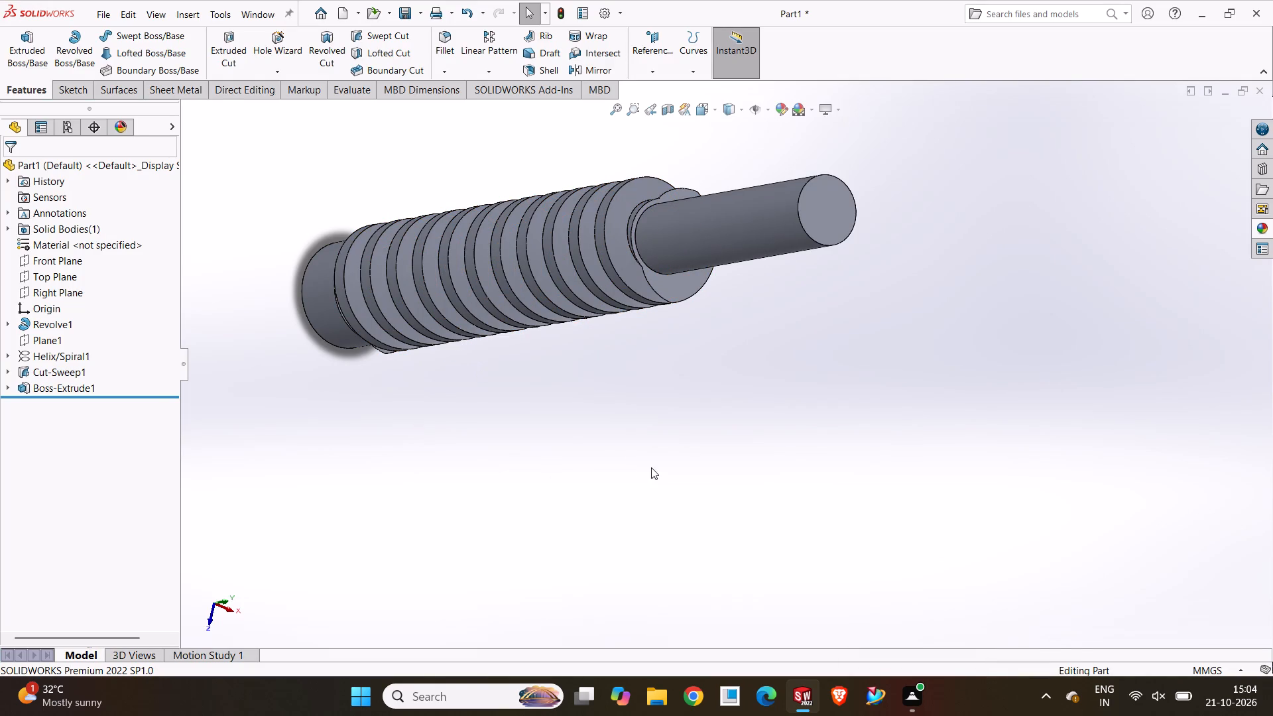
pyautogui.moveTo(743, 318); pyautogui.dragTo(810, 428, button='middle')
pyautogui.scroll(-3, 679, 203)
pyautogui.scroll(1, 662, 219)
pyautogui.moveTo(652, 245); pyautogui.dragTo(562, 300, button='middle')
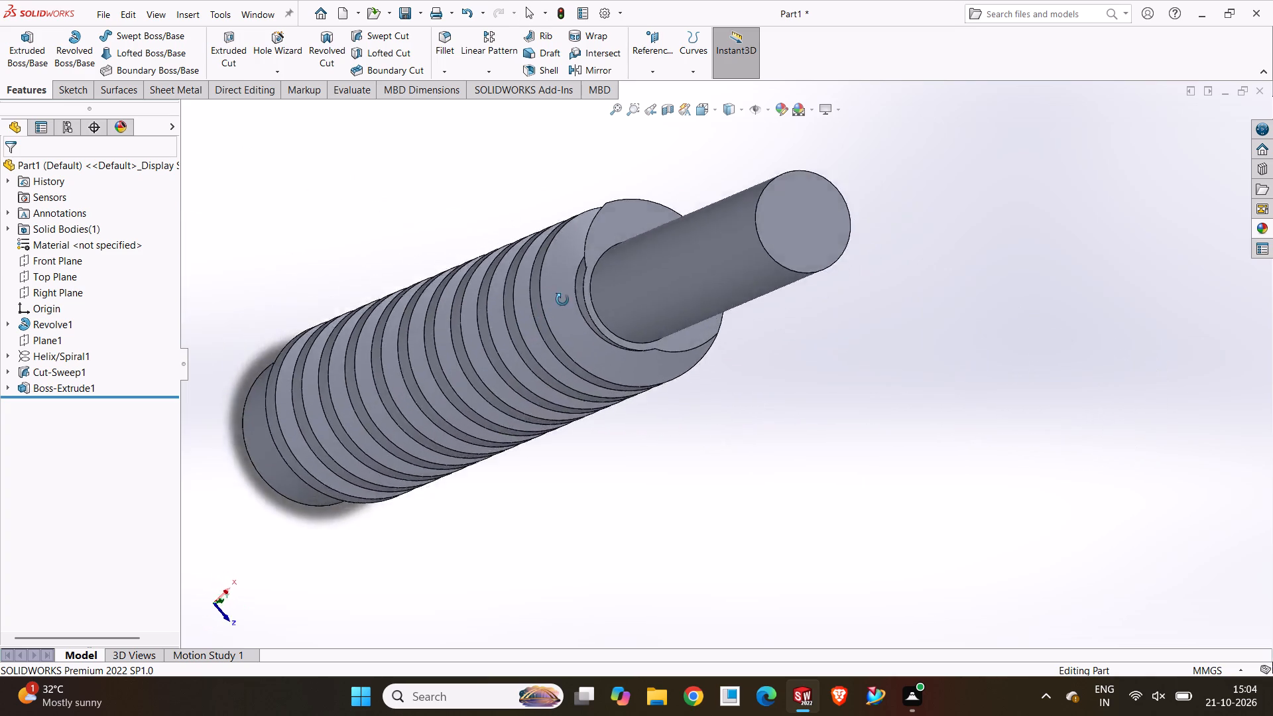
pyautogui.moveTo(562, 300); pyautogui.dragTo(605, 282, button='middle')
pyautogui.scroll(4, 557, 277)
pyautogui.moveTo(556, 277); pyautogui.dragTo(578, 355, button='middle')
pyautogui.scroll(-3, 679, 305)
pyautogui.moveTo(682, 311); pyautogui.dragTo(683, 491, button='middle')
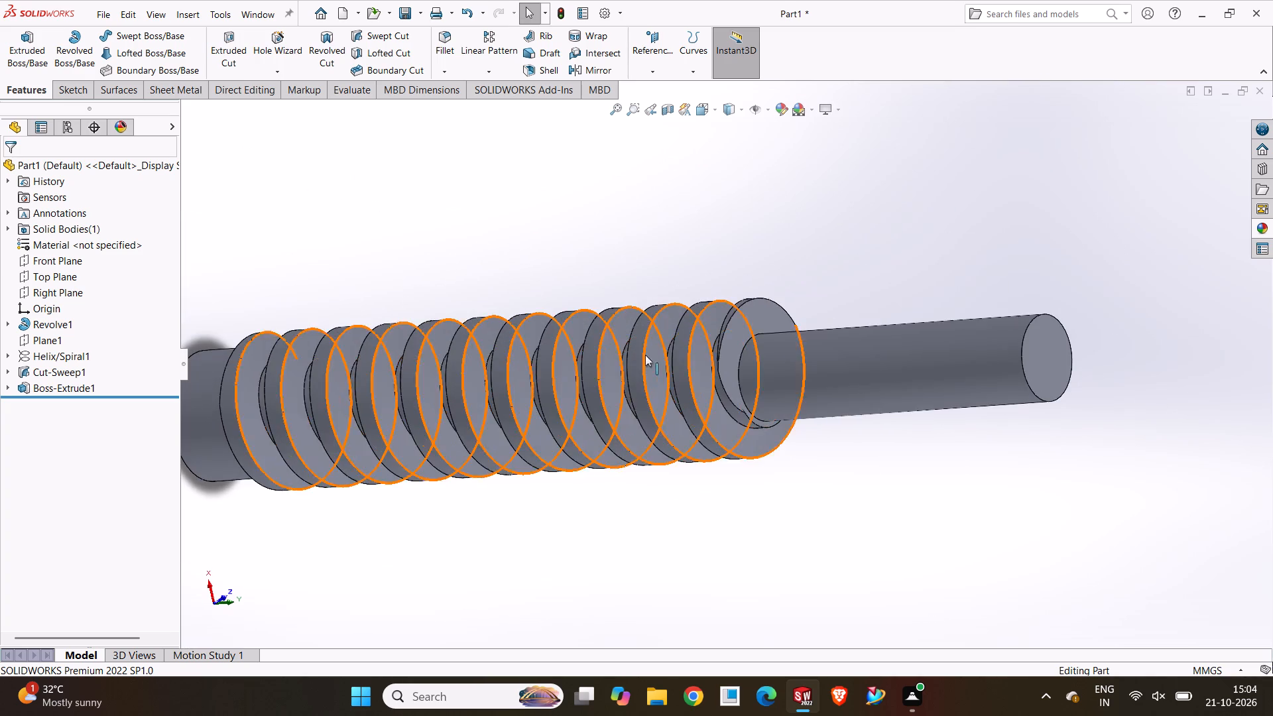
pyautogui.scroll(1, 645, 355)
pyautogui.moveTo(645, 355); pyautogui.dragTo(692, 423, button='middle')
pyautogui.scroll(2, 685, 406)
pyautogui.moveTo(684, 406); pyautogui.dragTo(649, 281, button='middle')
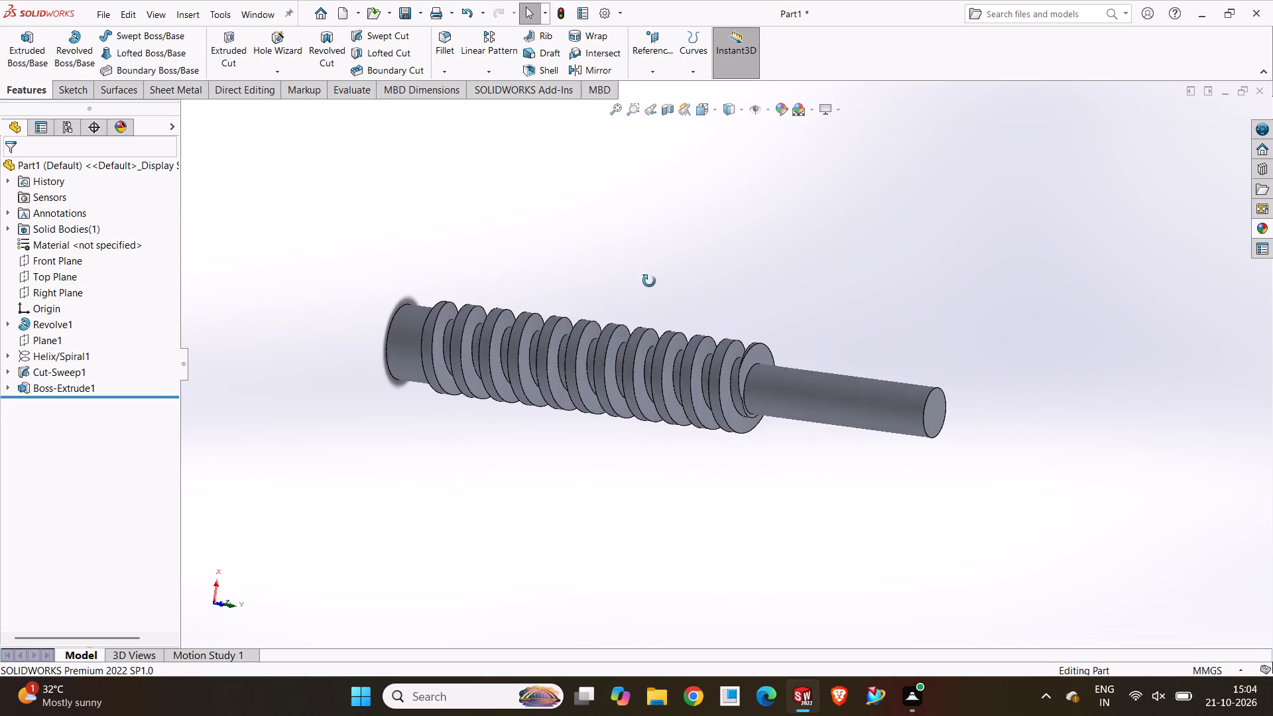
pyautogui.moveTo(649, 281); pyautogui.dragTo(654, 280, button='middle')
pyautogui.scroll(1, 654, 280)
pyautogui.scroll(-4, 839, 316)
pyautogui.scroll(3, 760, 358)
pyautogui.moveTo(763, 359); pyautogui.dragTo(776, 371, button='middle')
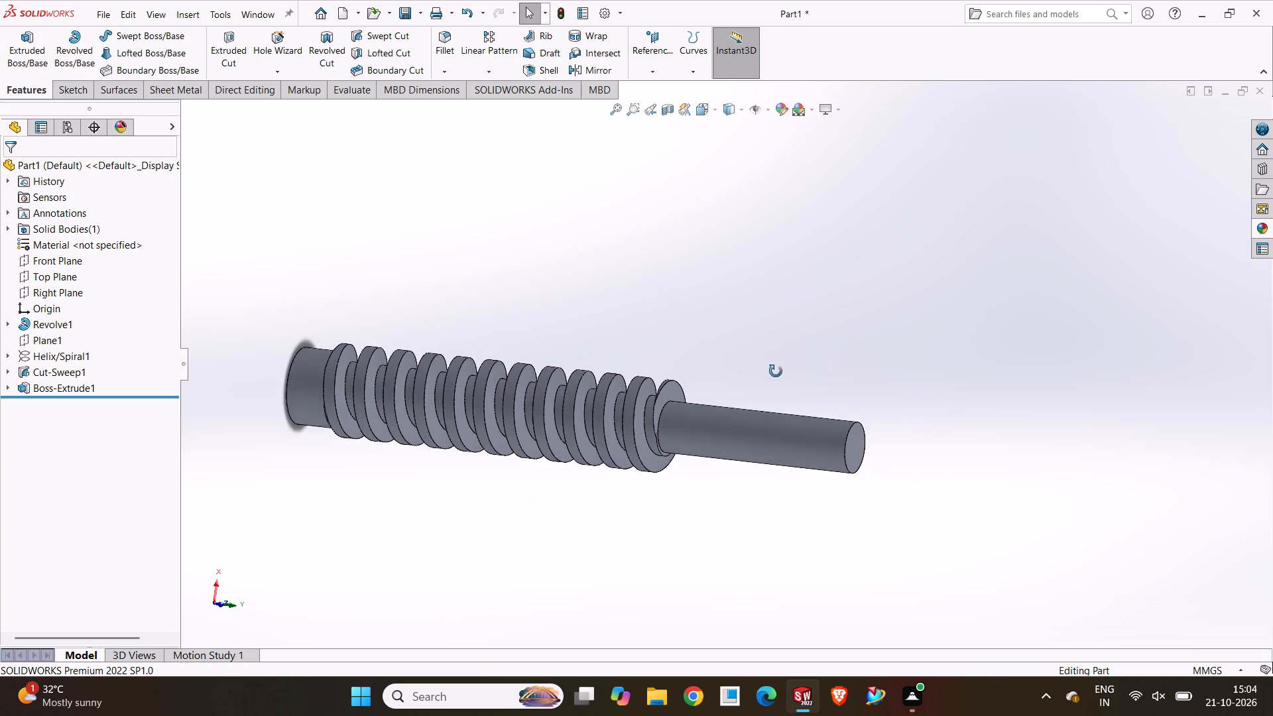
pyautogui.moveTo(776, 371); pyautogui.dragTo(807, 433, button='middle')
pyautogui.scroll(1, 805, 435)
pyautogui.scroll(-5, 811, 479)
pyautogui.scroll(4, 788, 418)
pyautogui.moveTo(787, 418); pyautogui.dragTo(756, 394, button='middle')
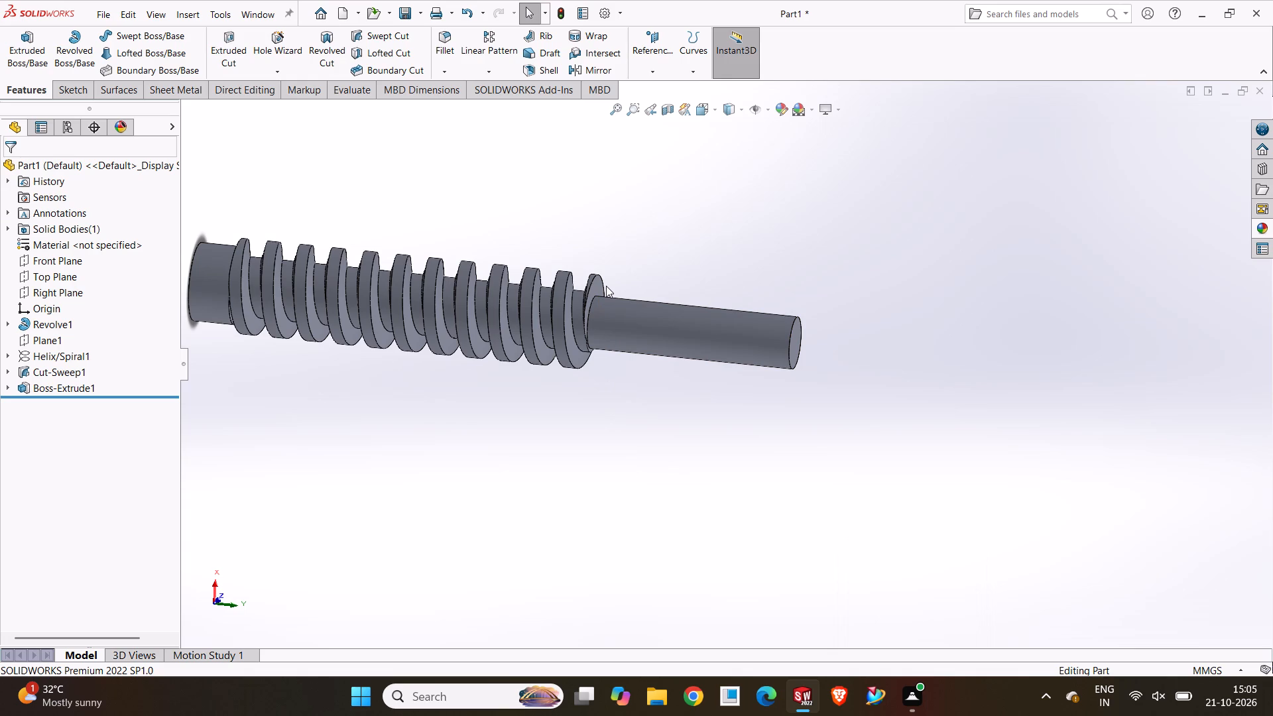
# Chamfer the circular end edge of the thin shaft by 1 mm at 45°.
pyautogui.click(444, 73)
pyautogui.click(442, 104)
pyautogui.moveTo(778, 388); pyautogui.dragTo(752, 391, button='middle')
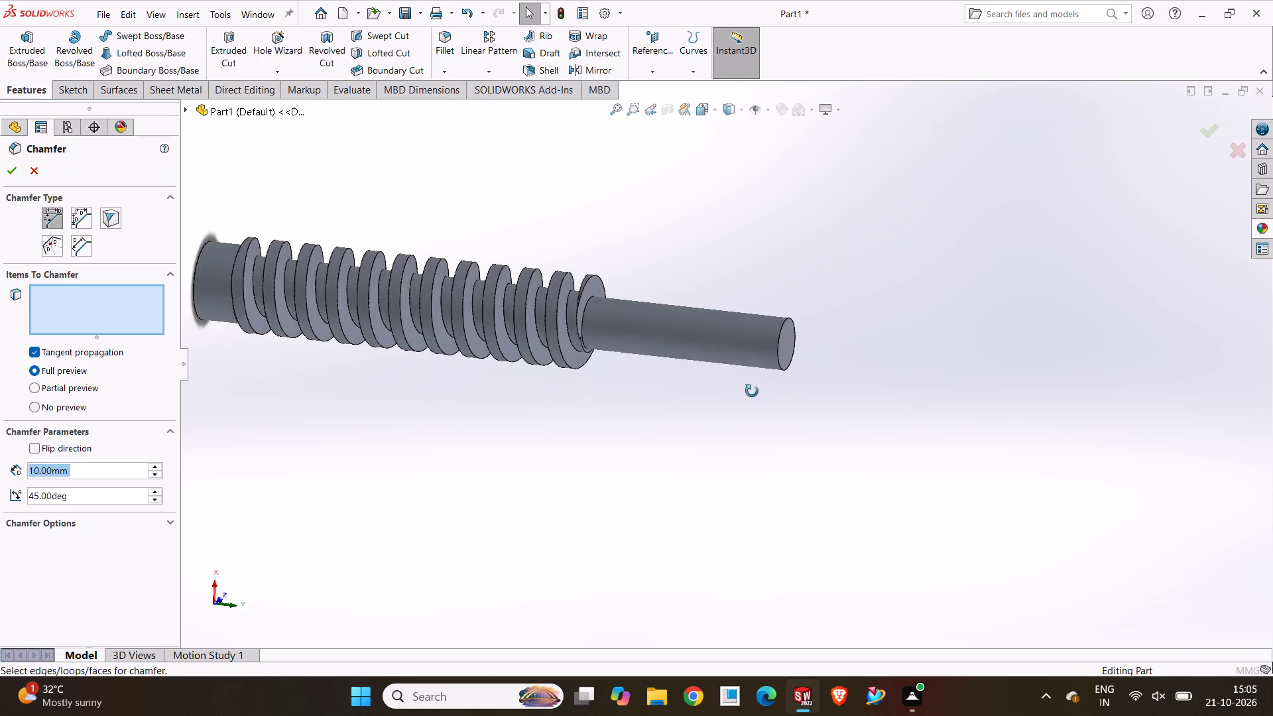
pyautogui.moveTo(752, 391); pyautogui.dragTo(721, 387, button='middle')
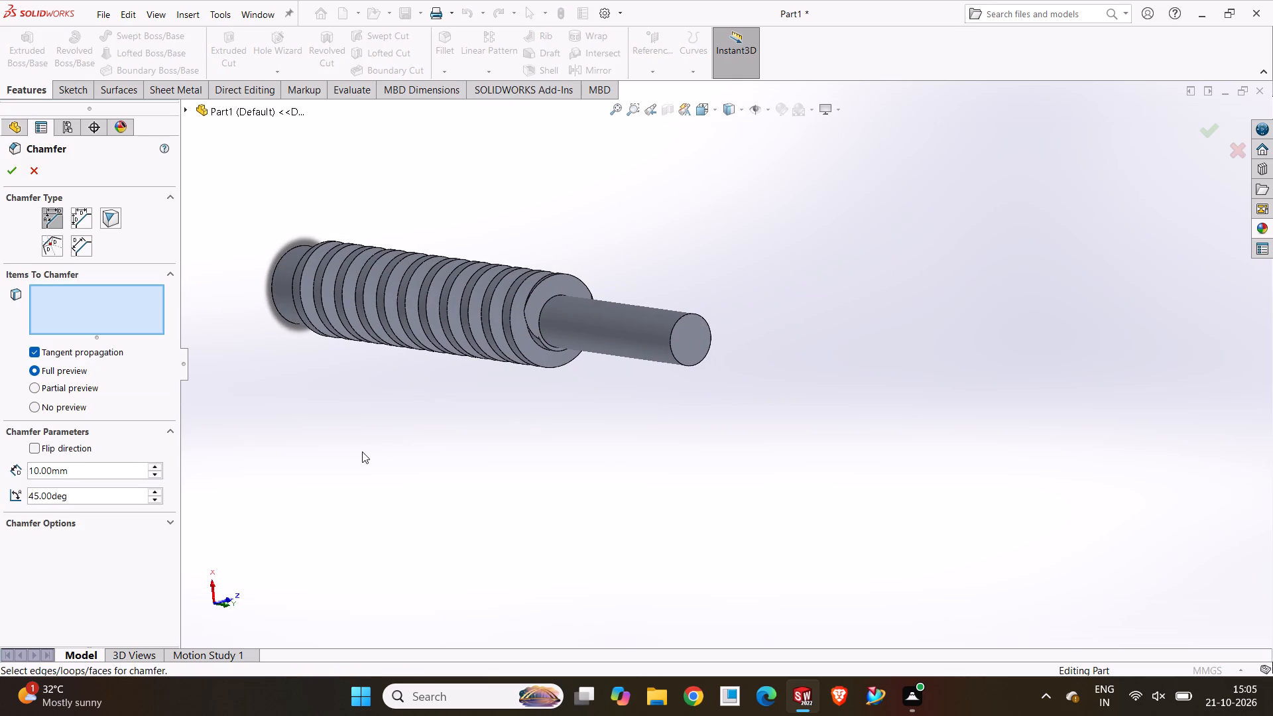
pyautogui.moveTo(105, 474); pyautogui.dragTo(68, 510)
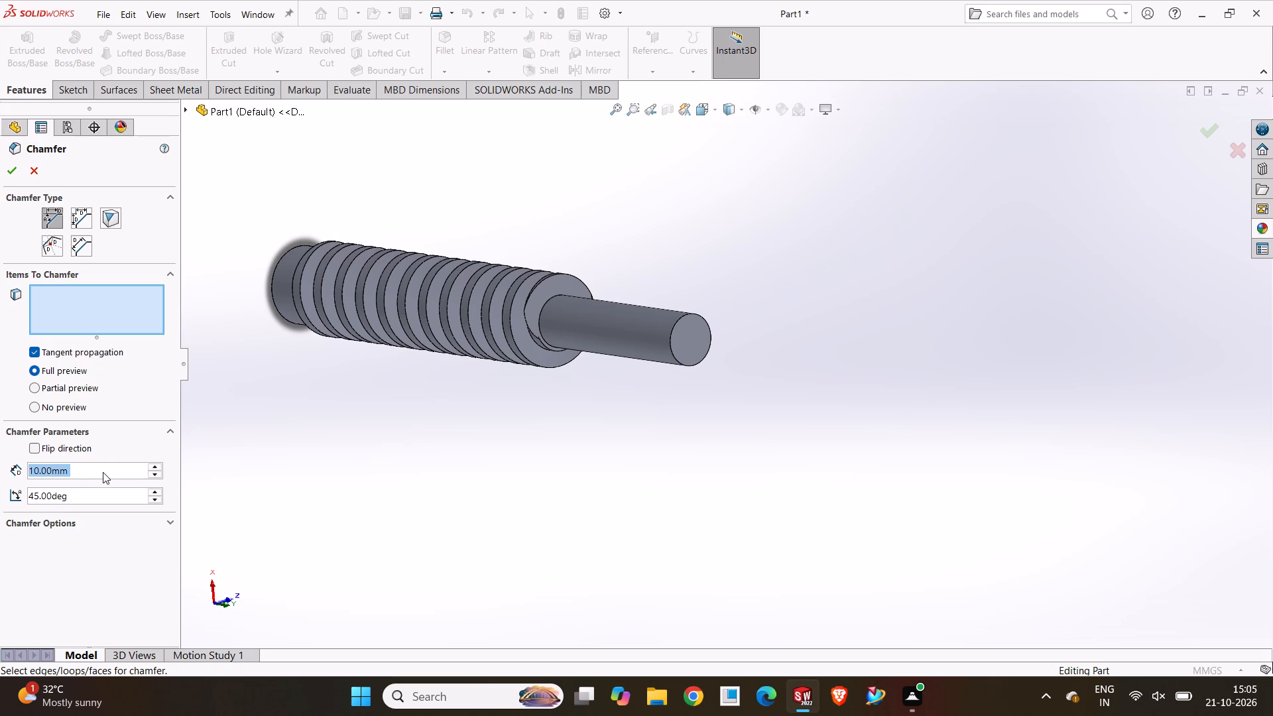
pyautogui.press('1')
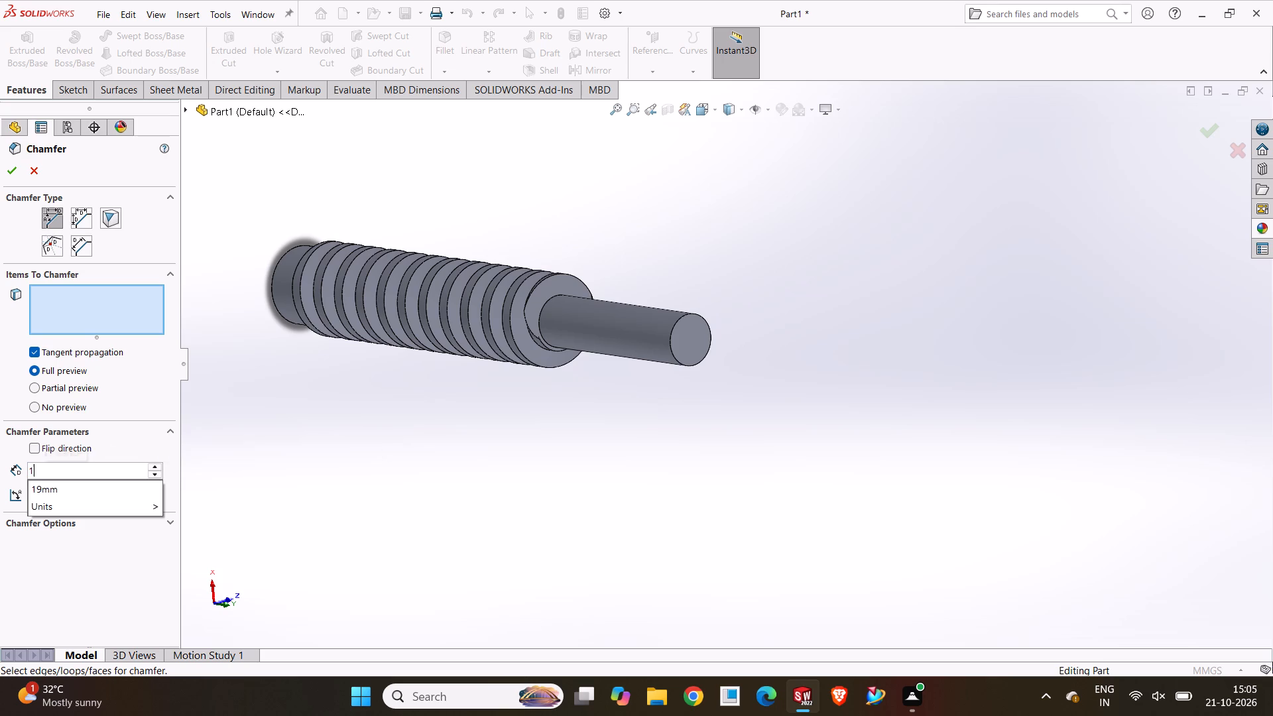
pyautogui.click(256, 481)
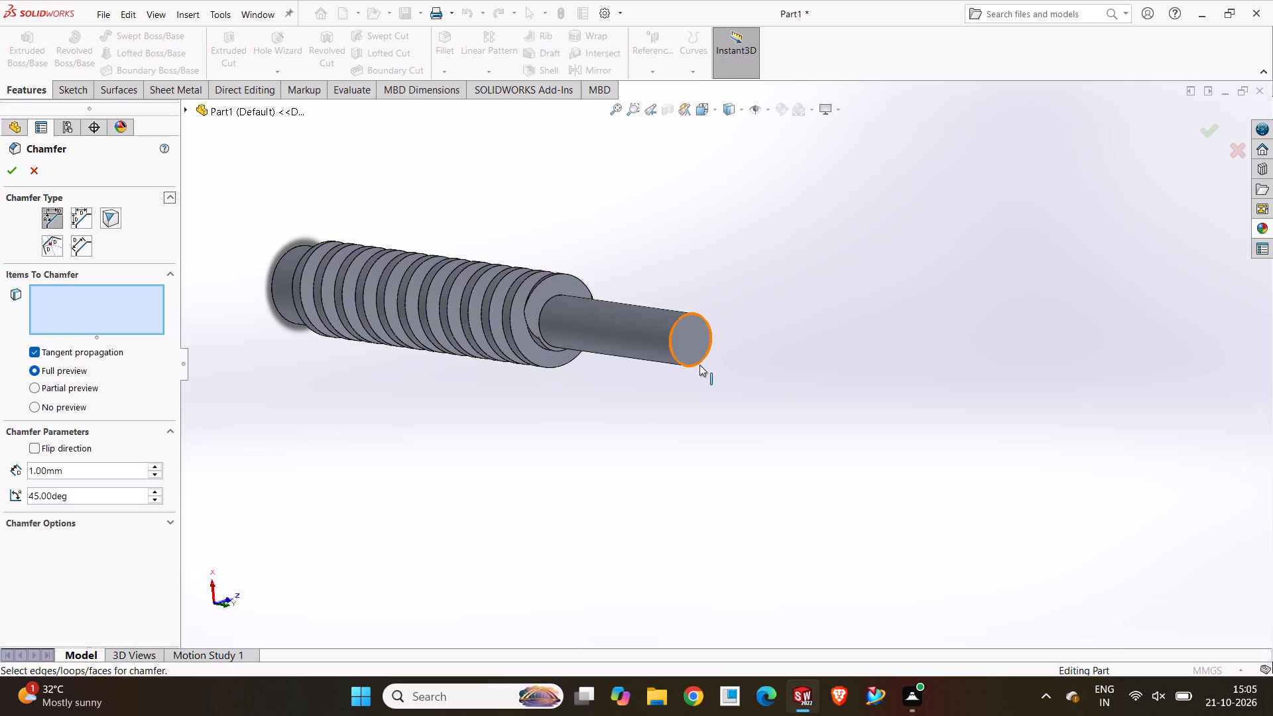
pyautogui.click(699, 365)
pyautogui.click(16, 164)
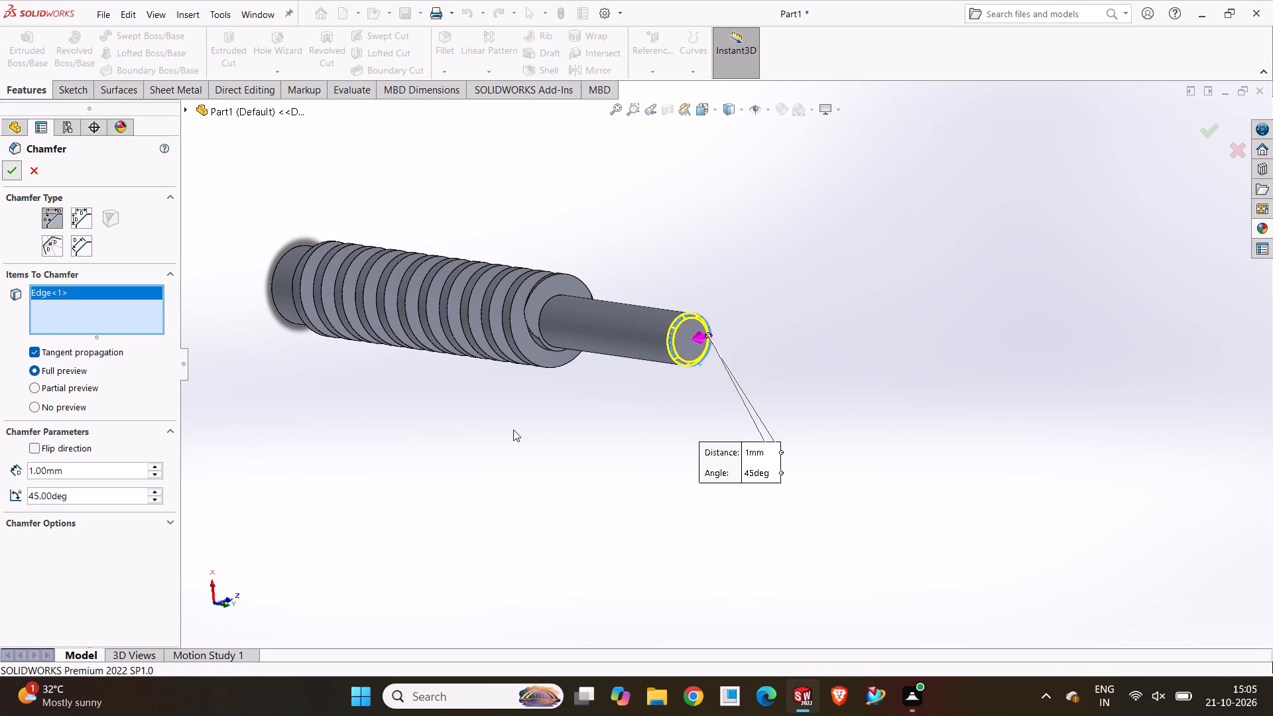
# Examine the chamfered shaft end, the shoulder where the helical thread runs out, and the whole screw from several angles.
pyautogui.click(525, 444)
pyautogui.scroll(-4, 593, 314)
pyautogui.moveTo(579, 314); pyautogui.dragTo(678, 448, button='middle')
pyautogui.moveTo(621, 505); pyautogui.dragTo(522, 326, button='middle')
pyautogui.scroll(1, 524, 328)
pyautogui.moveTo(706, 432); pyautogui.dragTo(652, 353, button='middle')
pyautogui.scroll(-3, 656, 345)
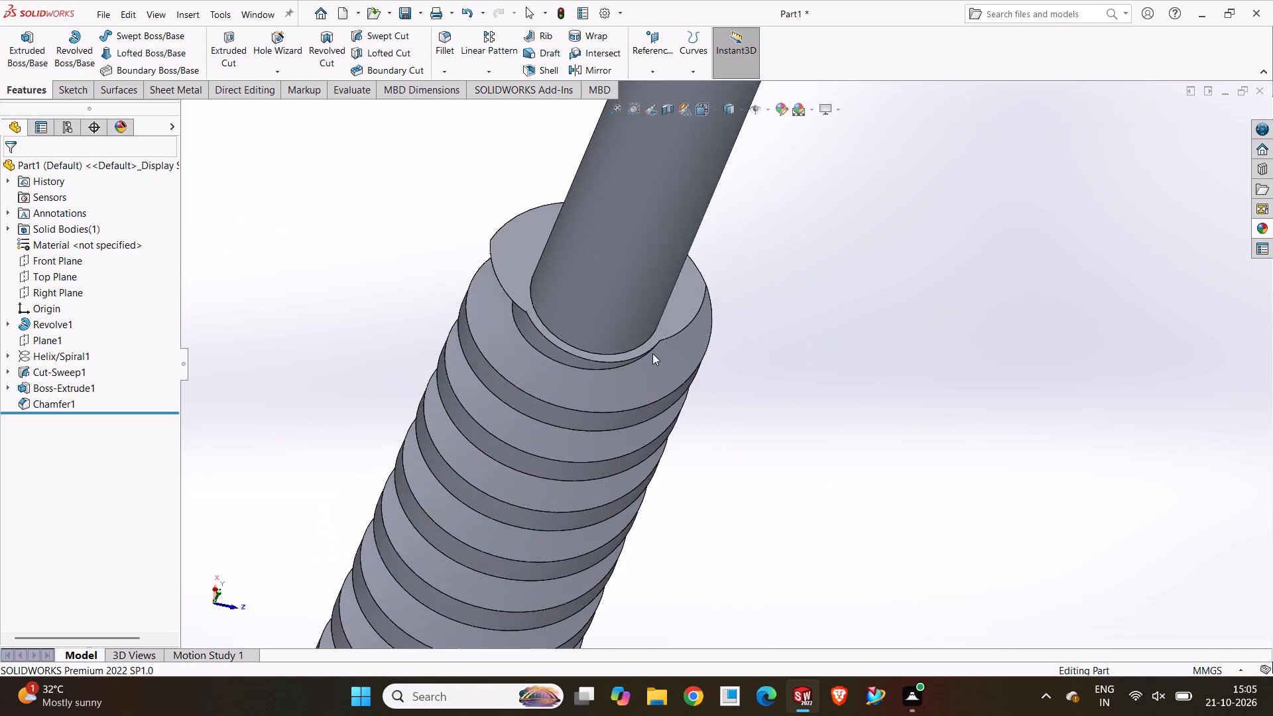
pyautogui.scroll(3, 652, 353)
pyautogui.moveTo(656, 356); pyautogui.dragTo(780, 511, button='middle')
pyautogui.scroll(4, 648, 379)
pyautogui.moveTo(611, 320); pyautogui.dragTo(673, 582, button='middle')
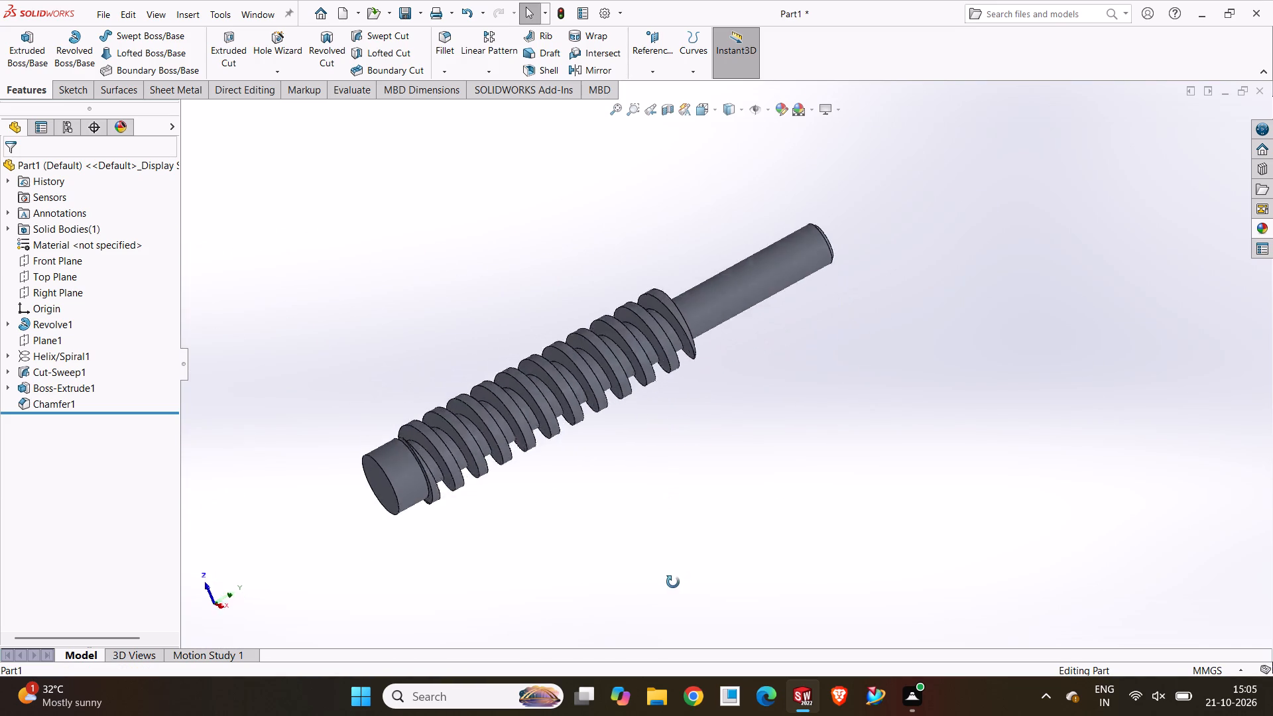
pyautogui.moveTo(673, 582); pyautogui.dragTo(505, 360, button='middle')
pyautogui.scroll(-3, 704, 300)
pyautogui.scroll(1, 681, 332)
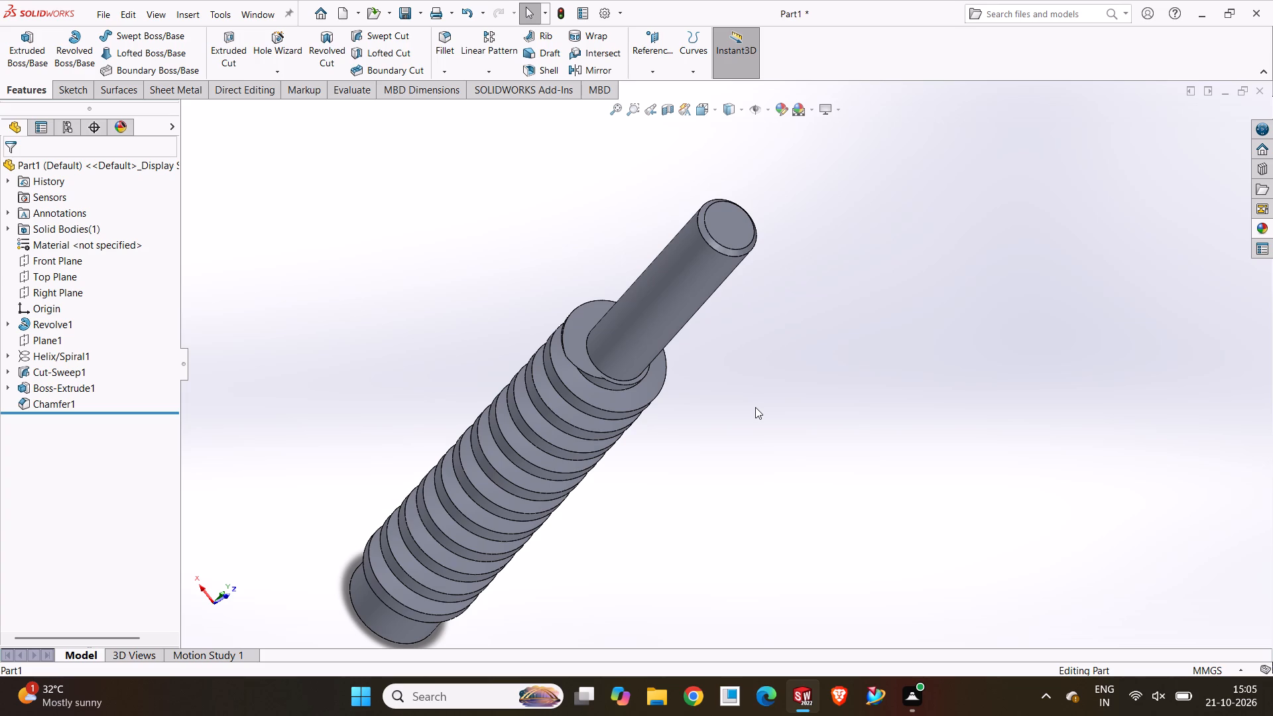
# Start a Thread feature on the thin shaft's chamfered end edge, with the flat end face as its start location.
pyautogui.click(278, 78)
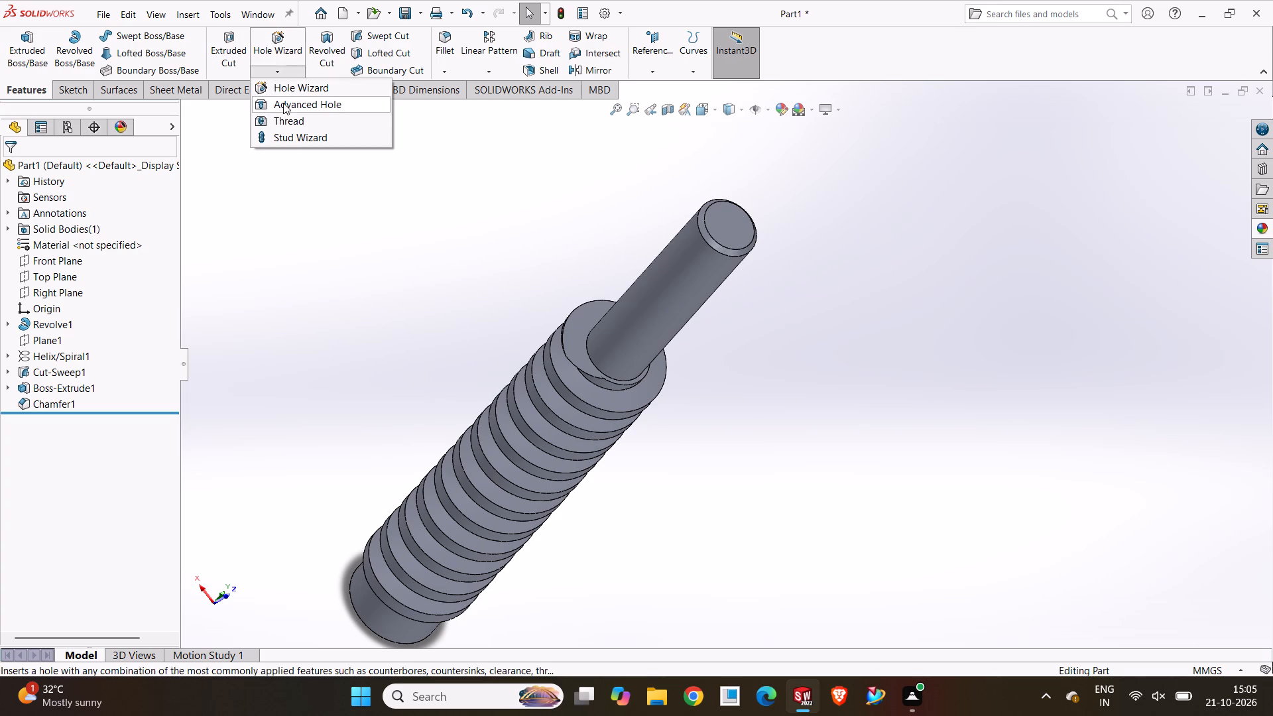
pyautogui.click(282, 116)
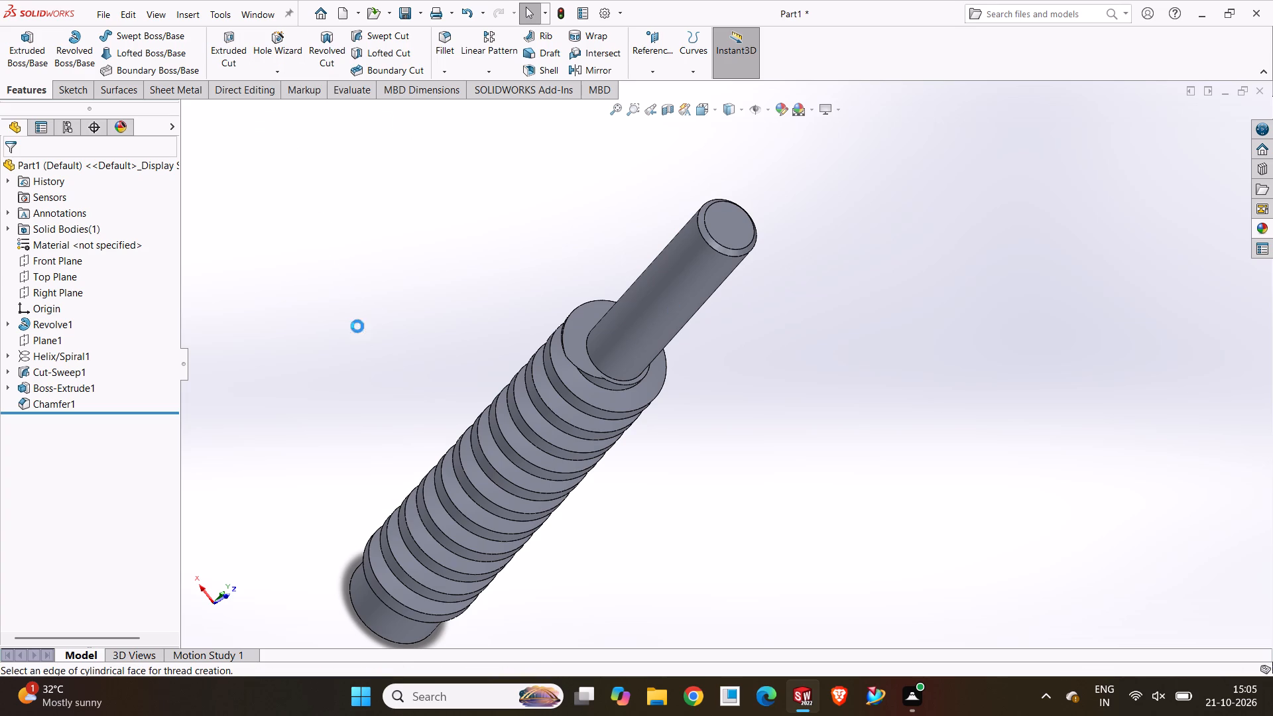
pyautogui.click(738, 366)
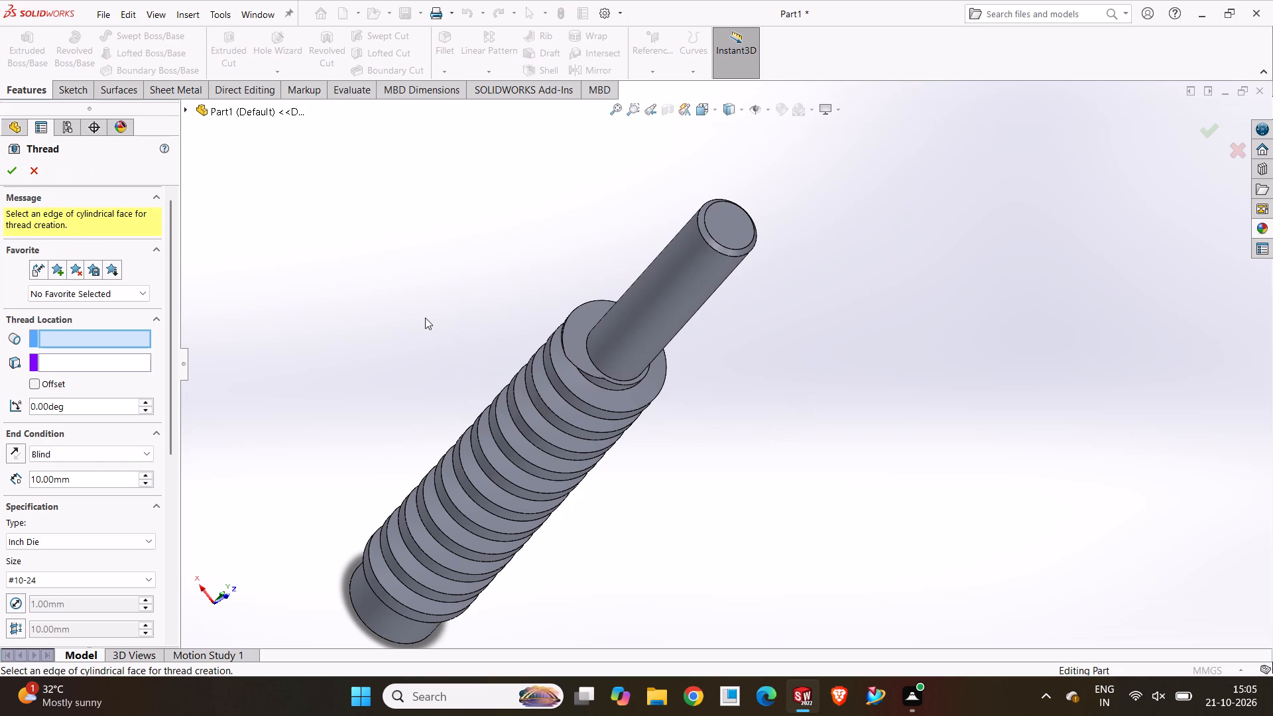
pyautogui.click(731, 256)
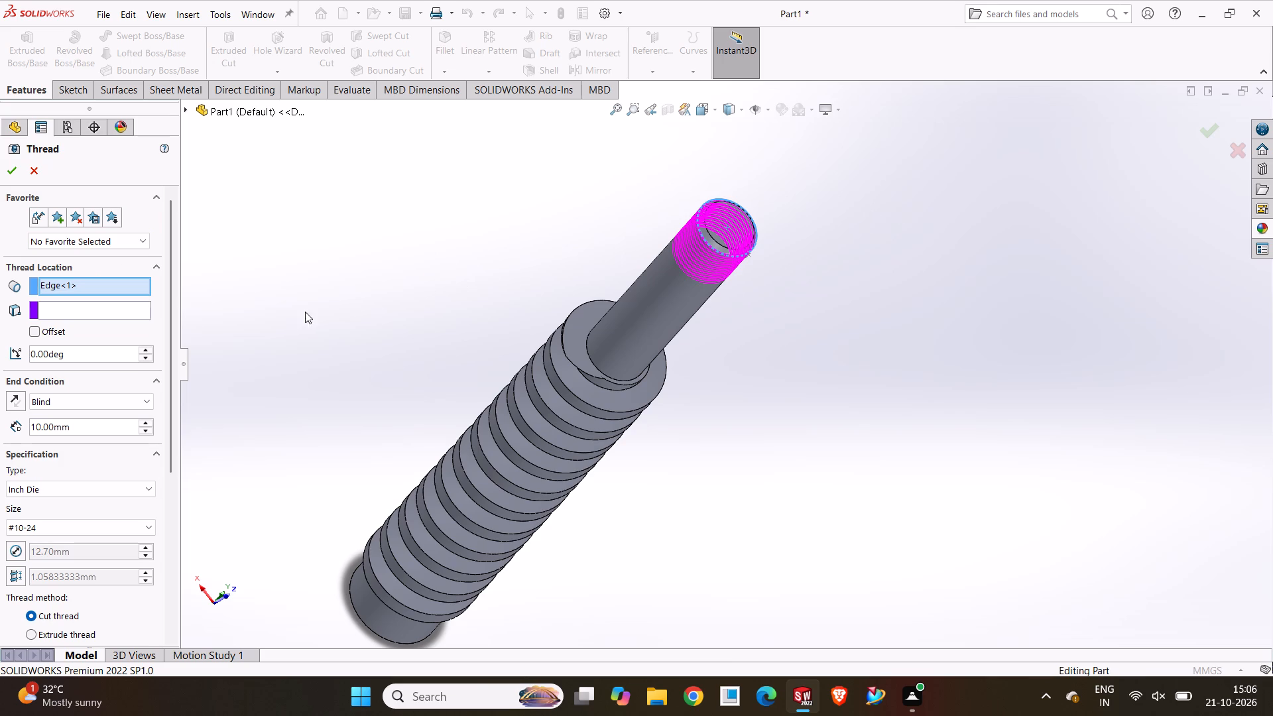
pyautogui.click(125, 310)
pyautogui.scroll(-3, 609, 237)
pyautogui.moveTo(601, 249); pyautogui.dragTo(575, 326, button='middle')
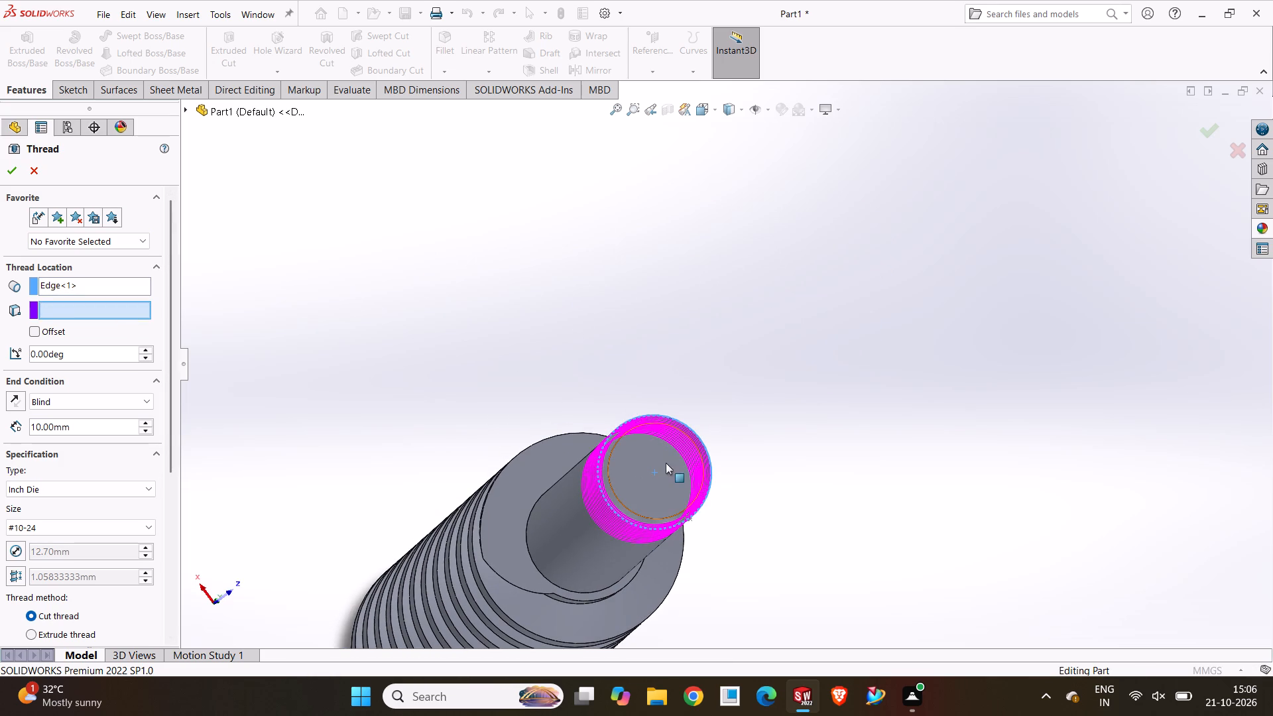
pyautogui.click(658, 469)
pyautogui.rightClick(105, 310)
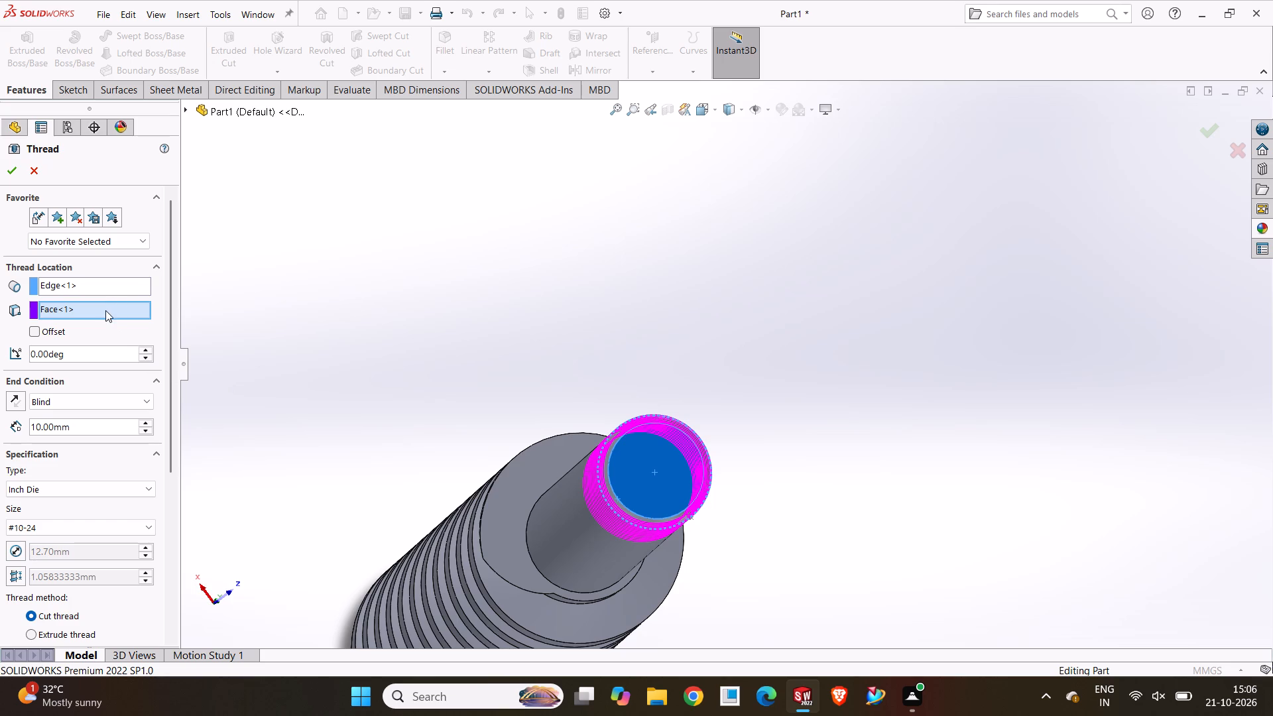
pyautogui.click(127, 336)
pyautogui.click(653, 446)
# Offset the thread's start by 5 mm from the end face, reversed so it begins beyond the shaft end.
pyautogui.scroll(-1, 394, 352)
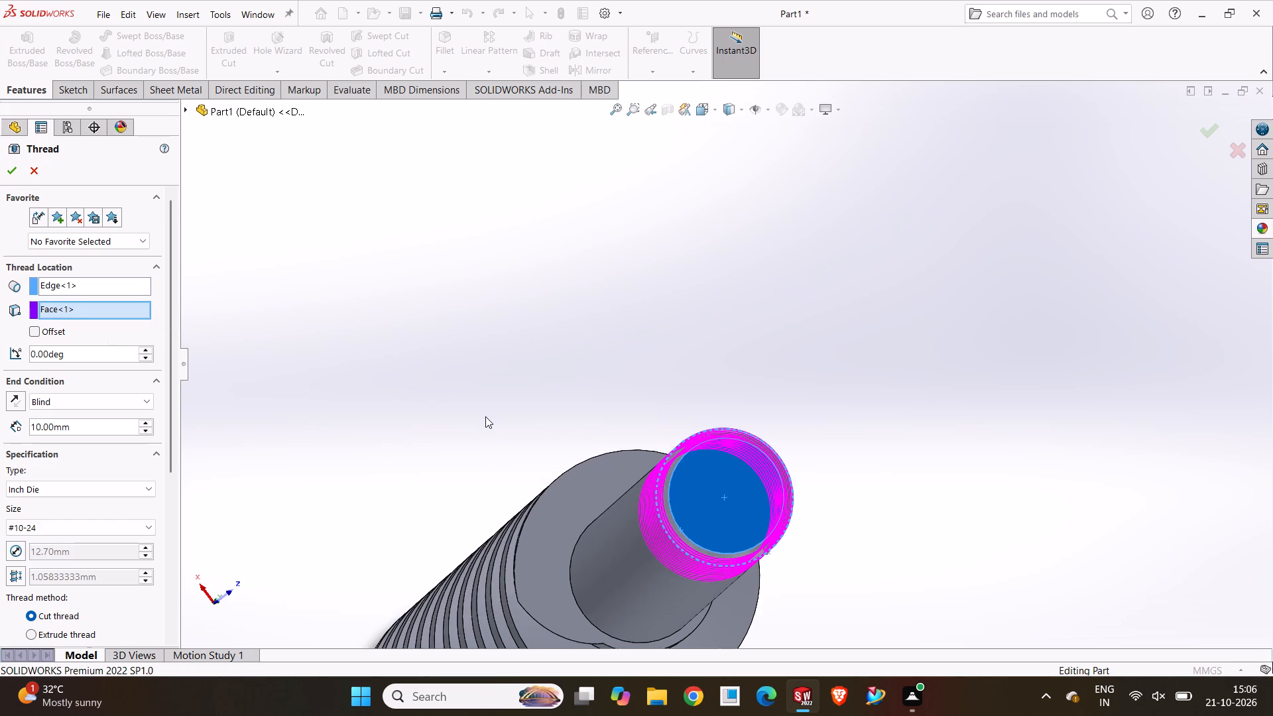
pyautogui.scroll(3, 485, 416)
pyautogui.moveTo(600, 450); pyautogui.dragTo(651, 356, button='middle')
pyautogui.scroll(-4, 781, 418)
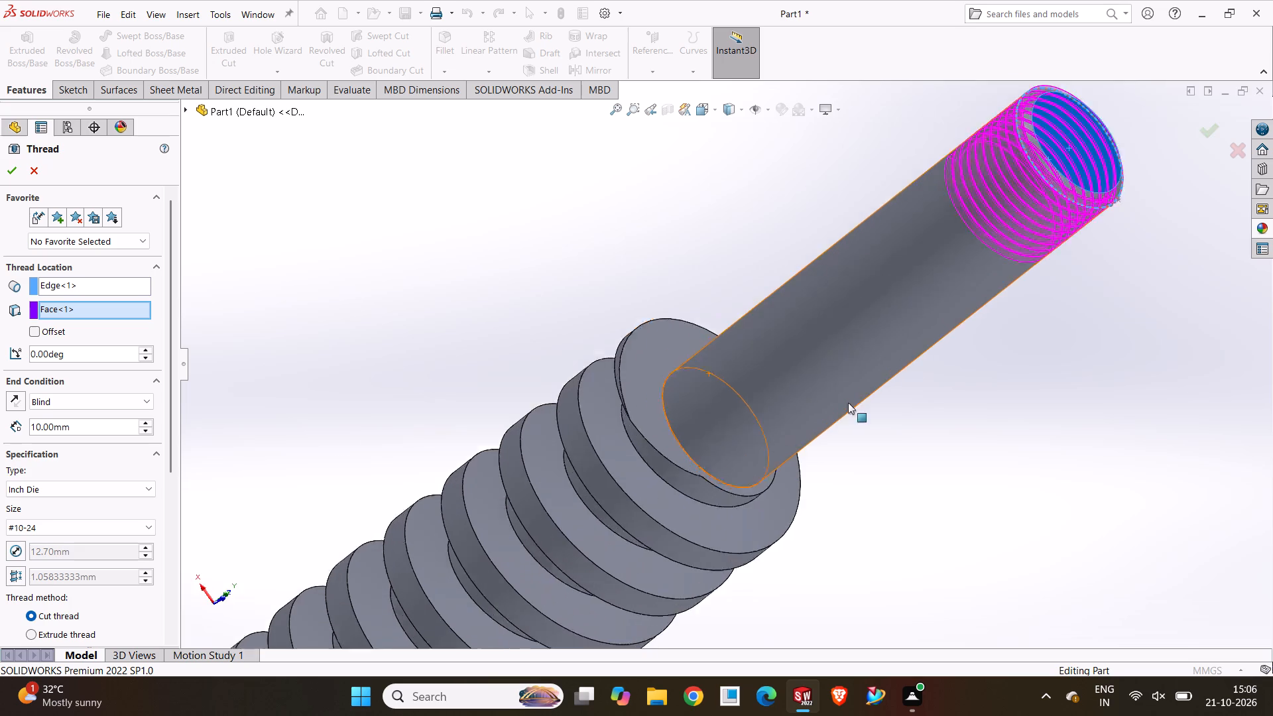
pyautogui.scroll(-1, 848, 402)
pyautogui.scroll(4, 966, 298)
pyautogui.scroll(-4, 961, 239)
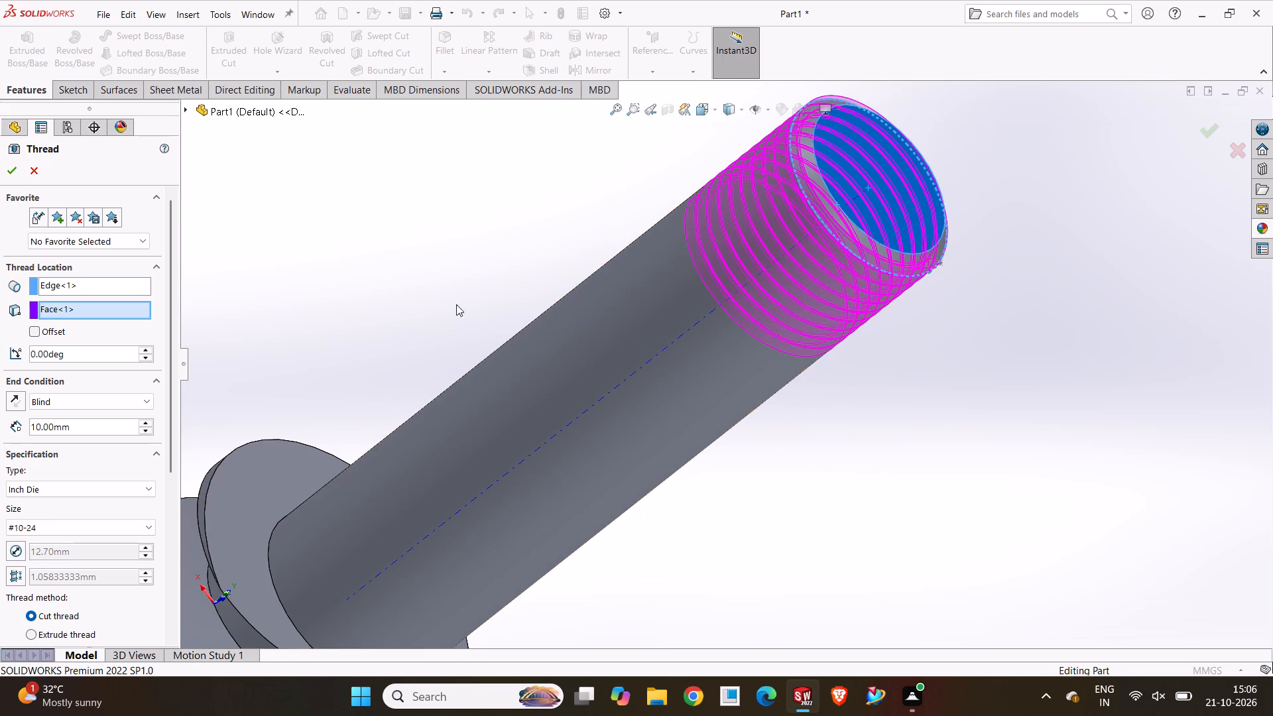
pyautogui.click(34, 328)
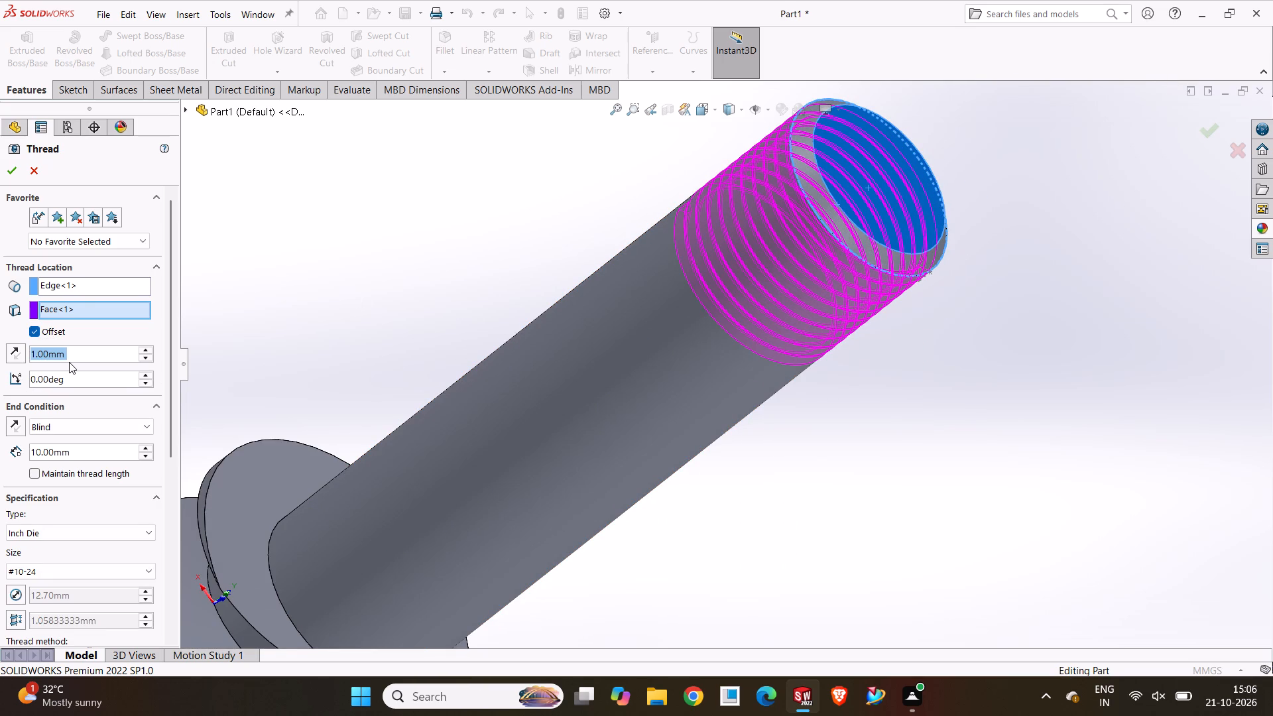
pyautogui.click(147, 348)
pyautogui.moveTo(124, 356); pyautogui.dragTo(57, 360)
pyautogui.press('5')
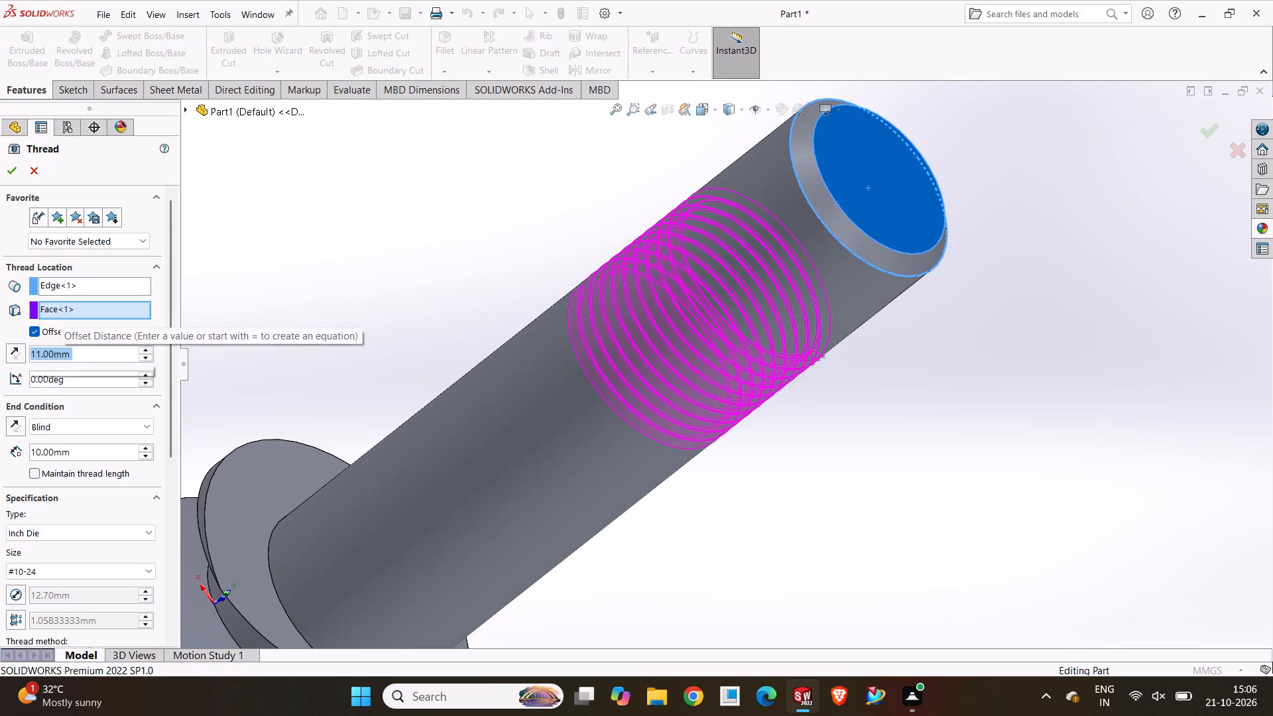
pyautogui.click(296, 282)
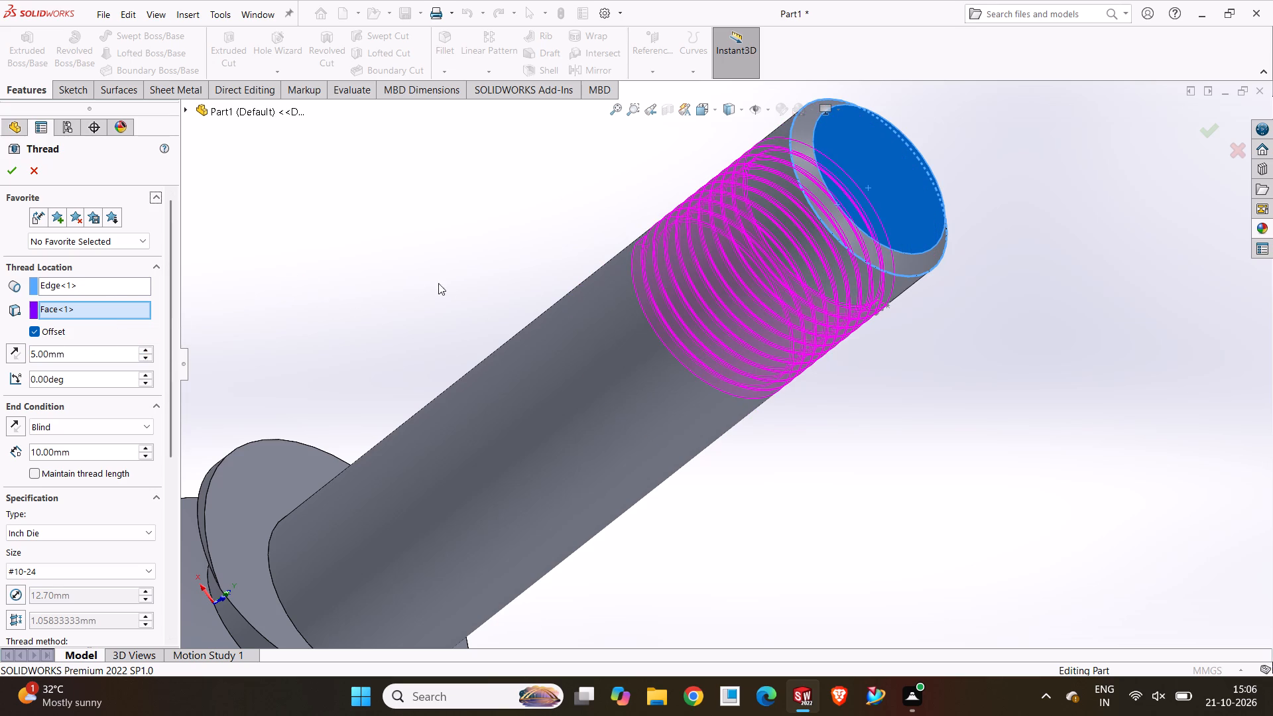
pyautogui.scroll(1, 449, 286)
pyautogui.moveTo(449, 286); pyautogui.dragTo(490, 293, button='middle')
pyautogui.moveTo(519, 302); pyautogui.dragTo(550, 322, button='middle')
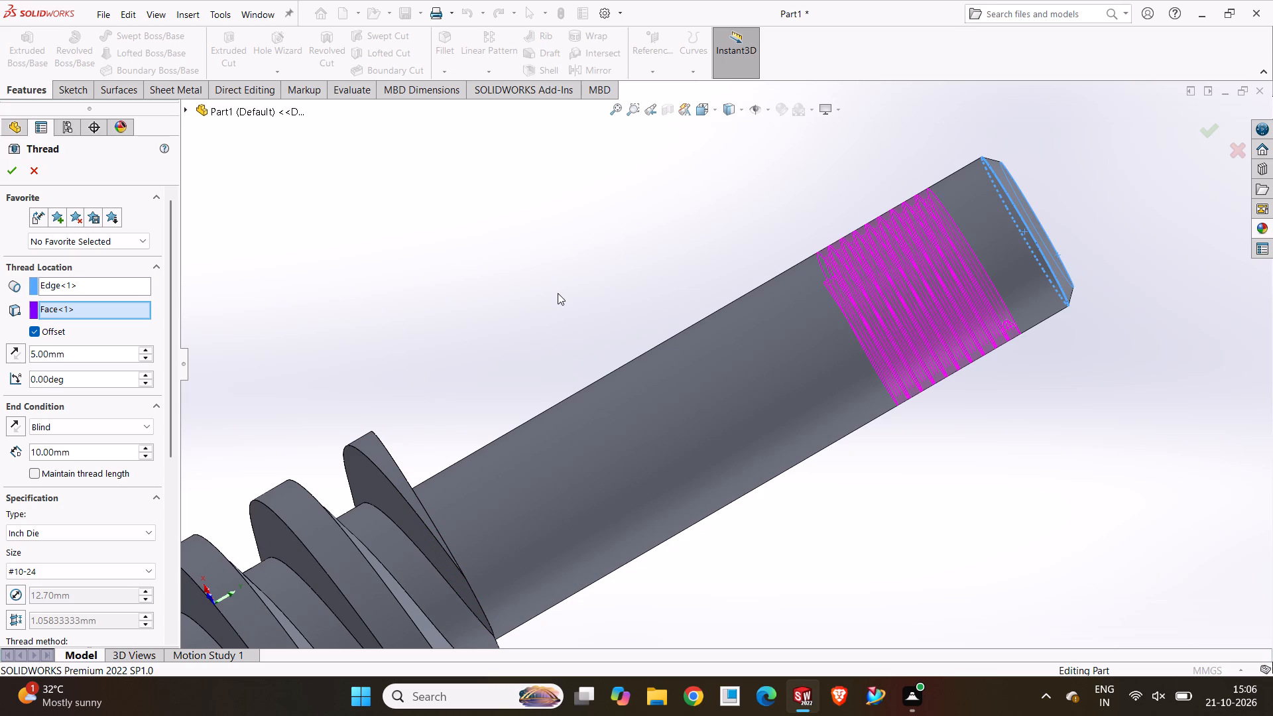
pyautogui.click(16, 353)
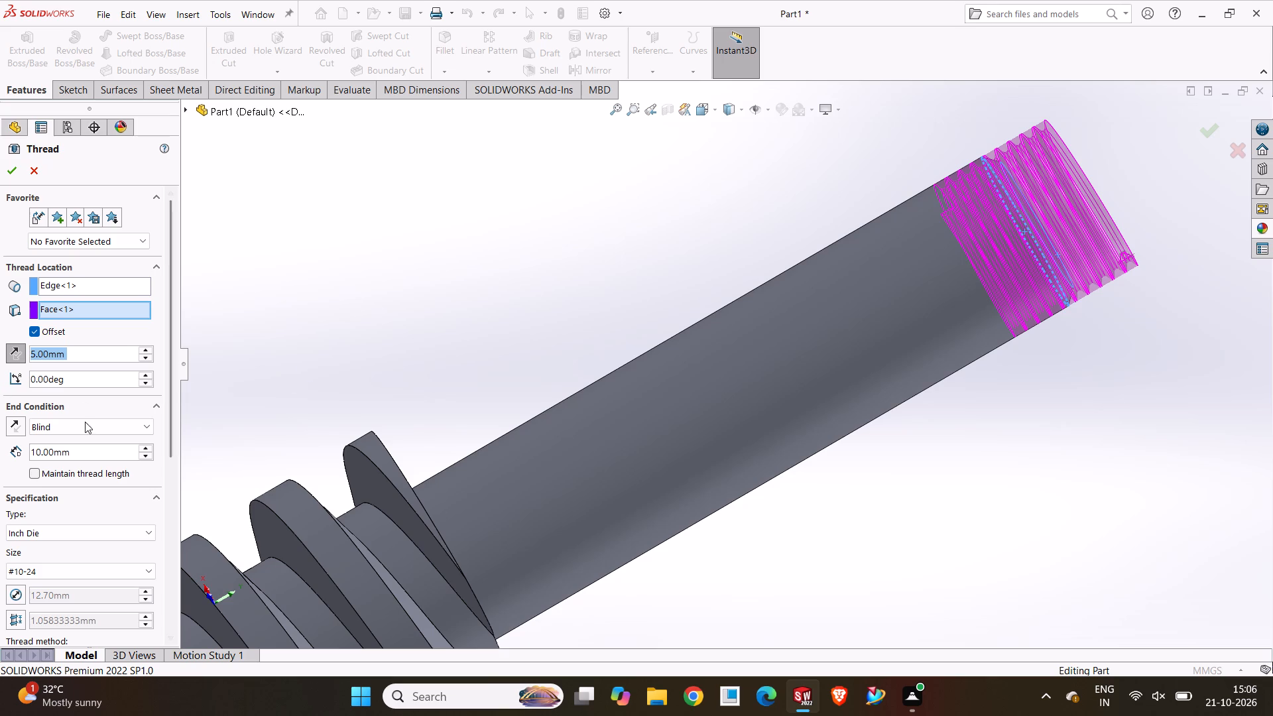
# Set the thread's blind depth to 20 mm and maintain the thread length.
pyautogui.moveTo(77, 459); pyautogui.dragTo(0, 465)
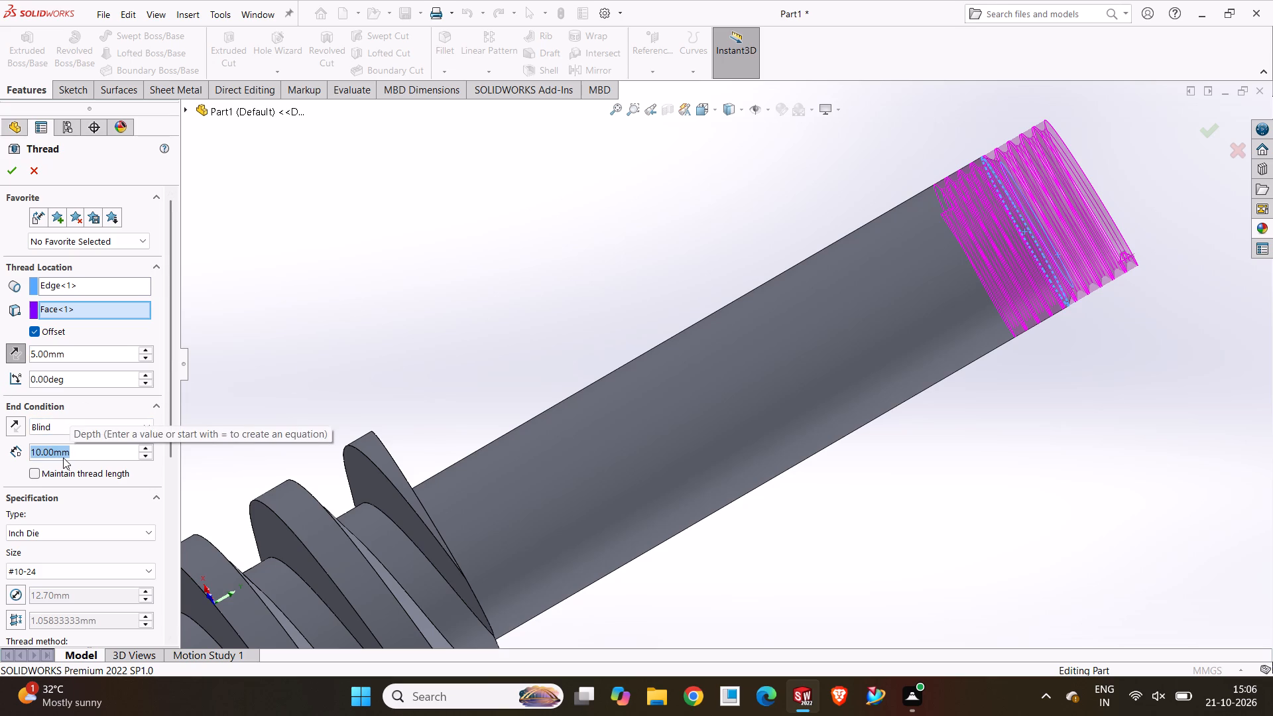
pyautogui.click(150, 445)
pyautogui.click(268, 343)
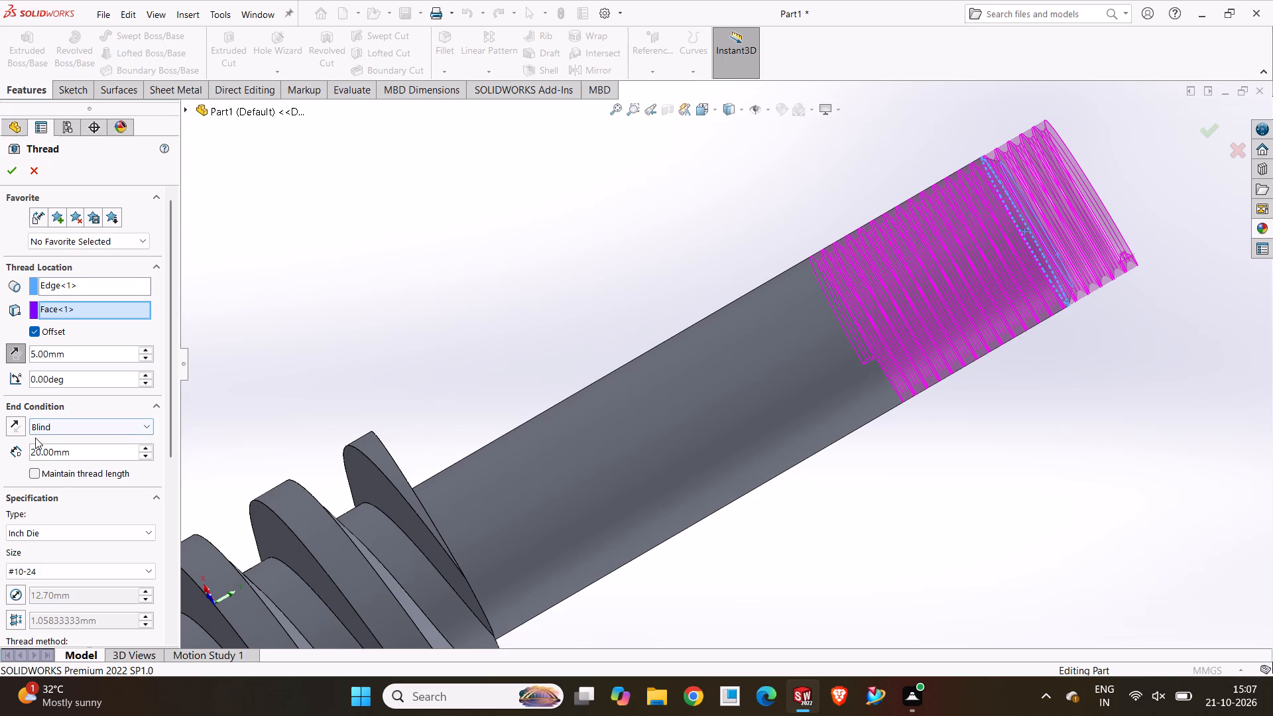
pyautogui.click(30, 475)
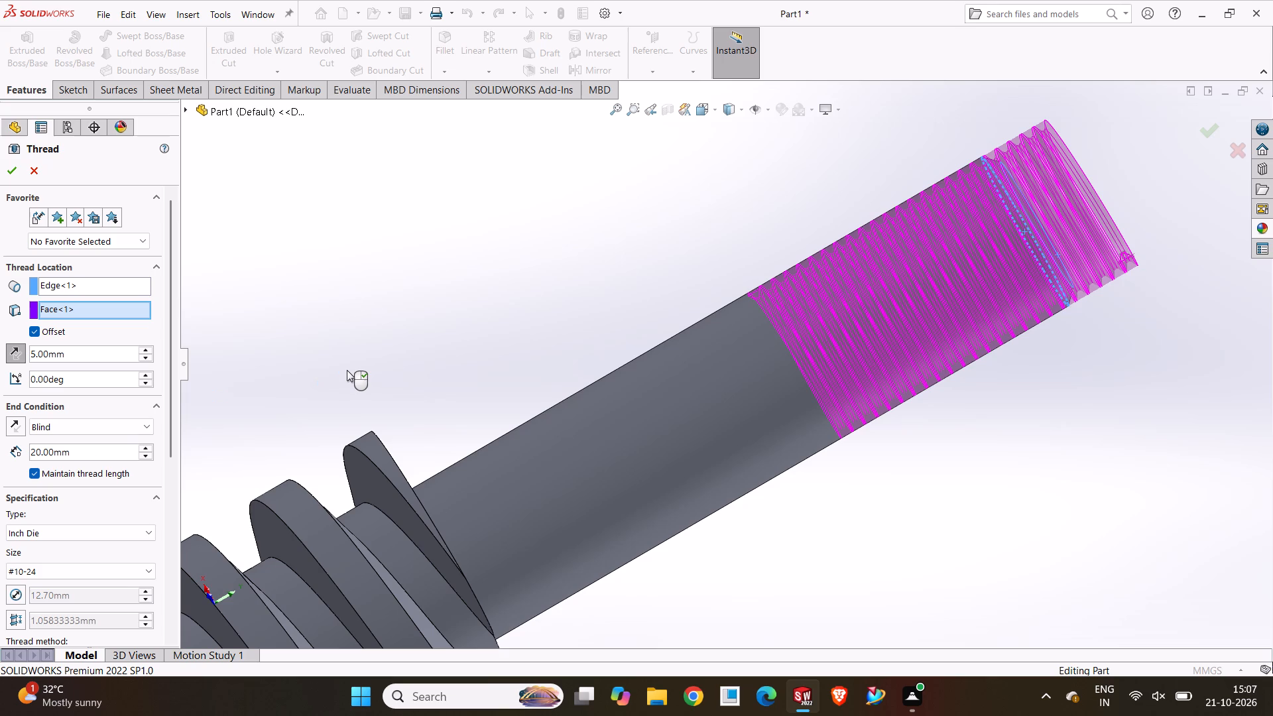
# Choose Inch Die size 0.5000-13 and create it as a right-hand cut thread on the thin shaft.
pyautogui.scroll(3, 347, 370)
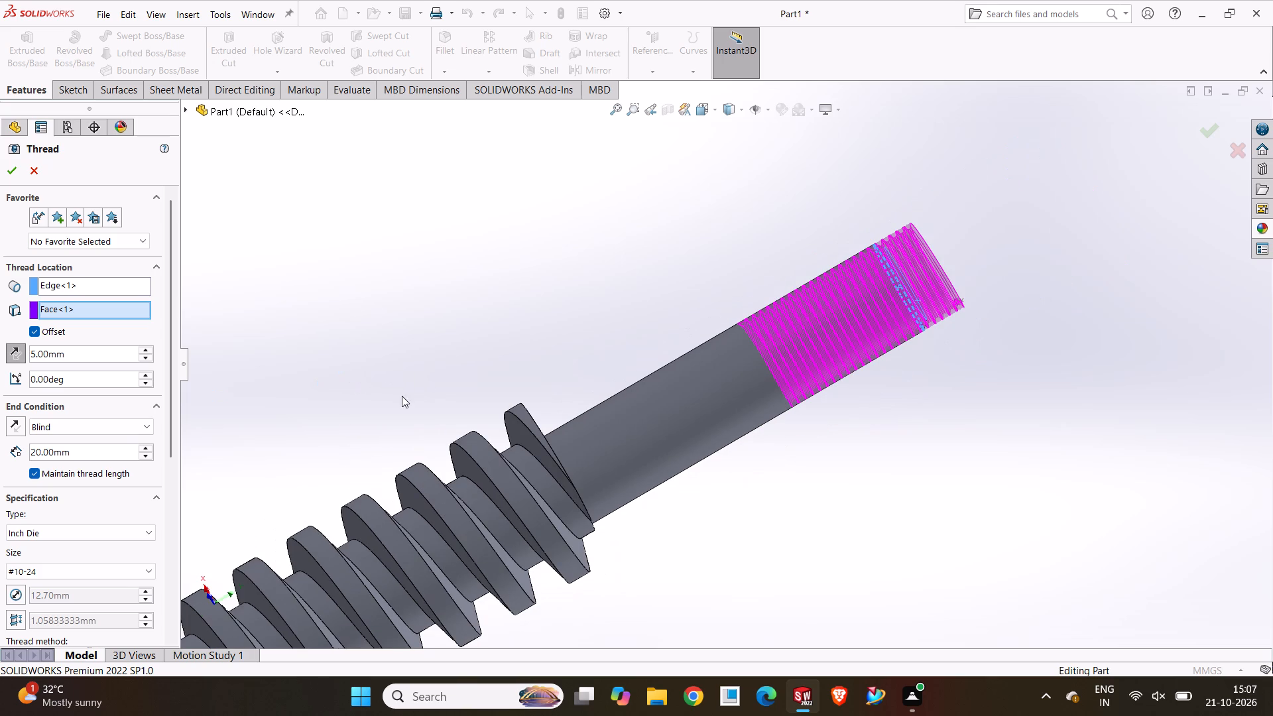
pyautogui.moveTo(171, 345); pyautogui.dragTo(154, 448)
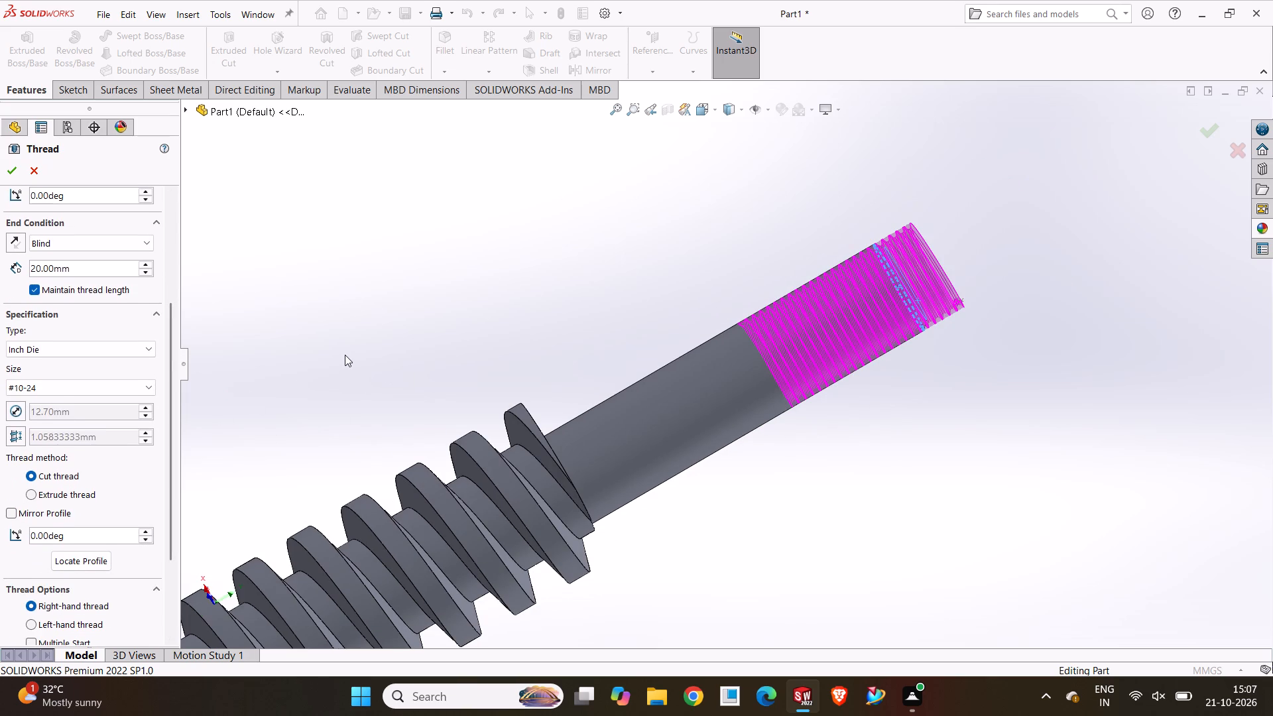
pyautogui.click(78, 354)
pyautogui.click(59, 365)
pyautogui.click(61, 388)
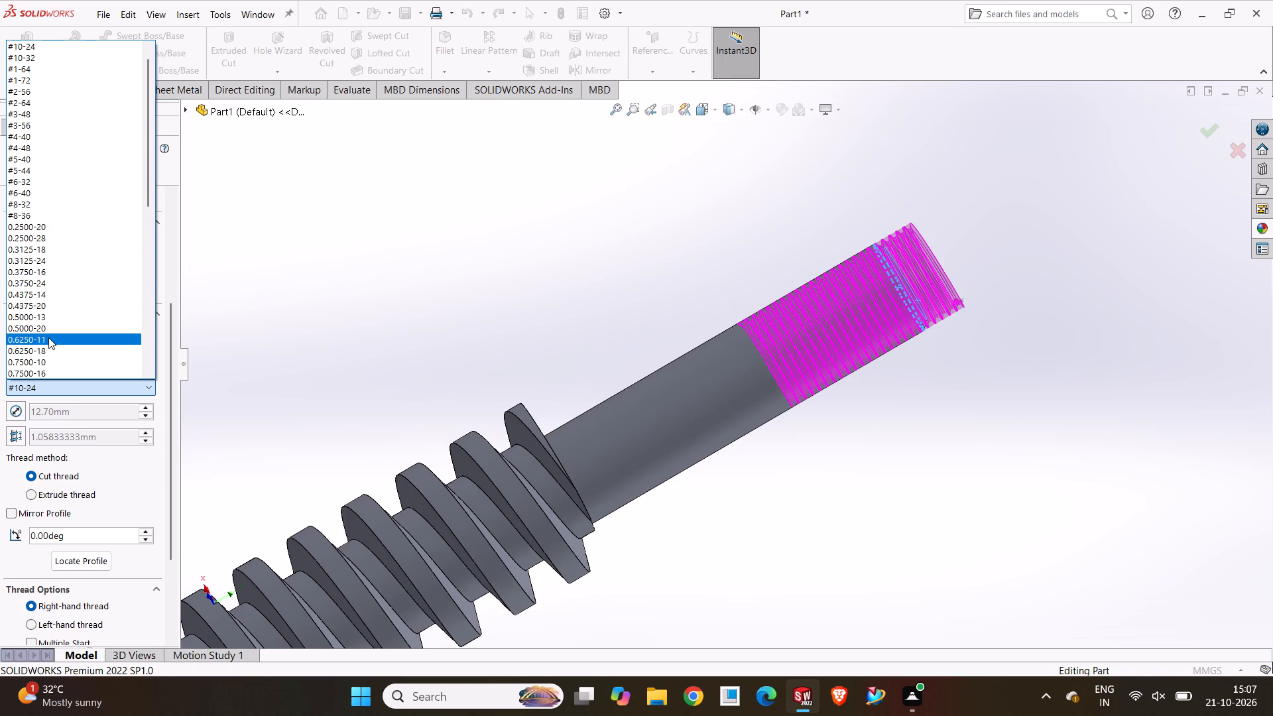
pyautogui.click(46, 314)
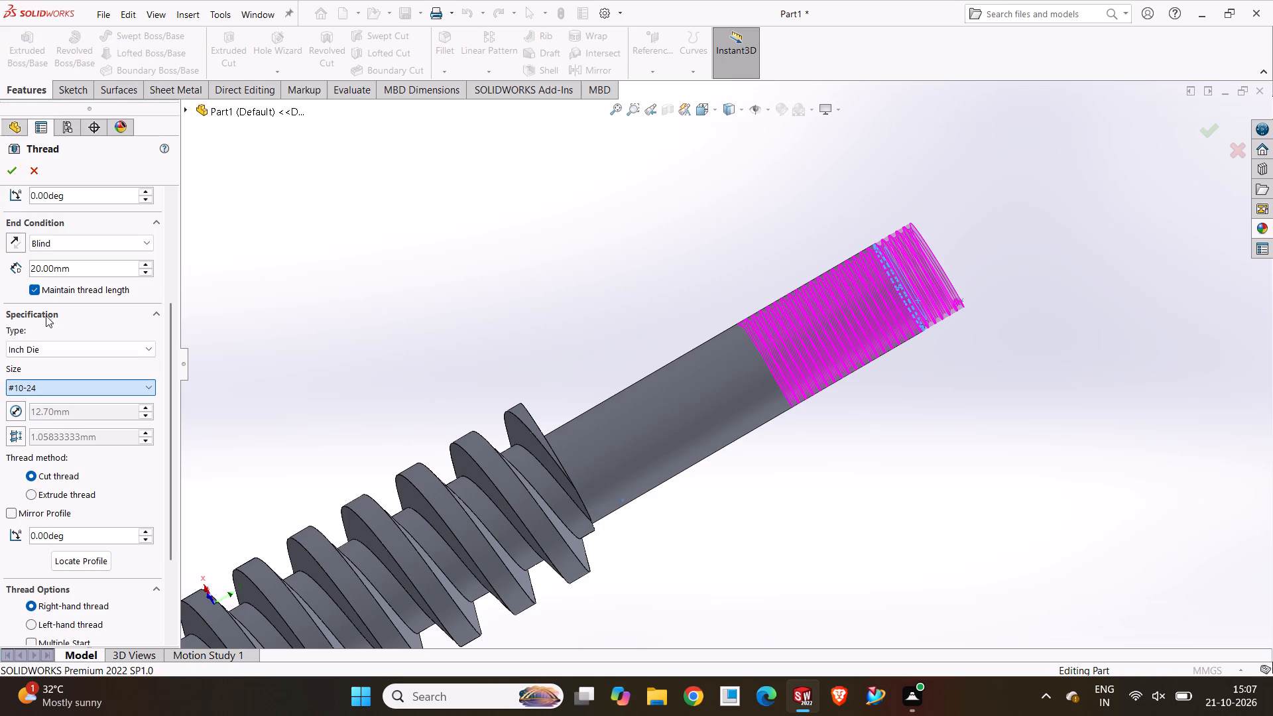
pyautogui.scroll(6, 409, 383)
pyautogui.scroll(-2, 126, 409)
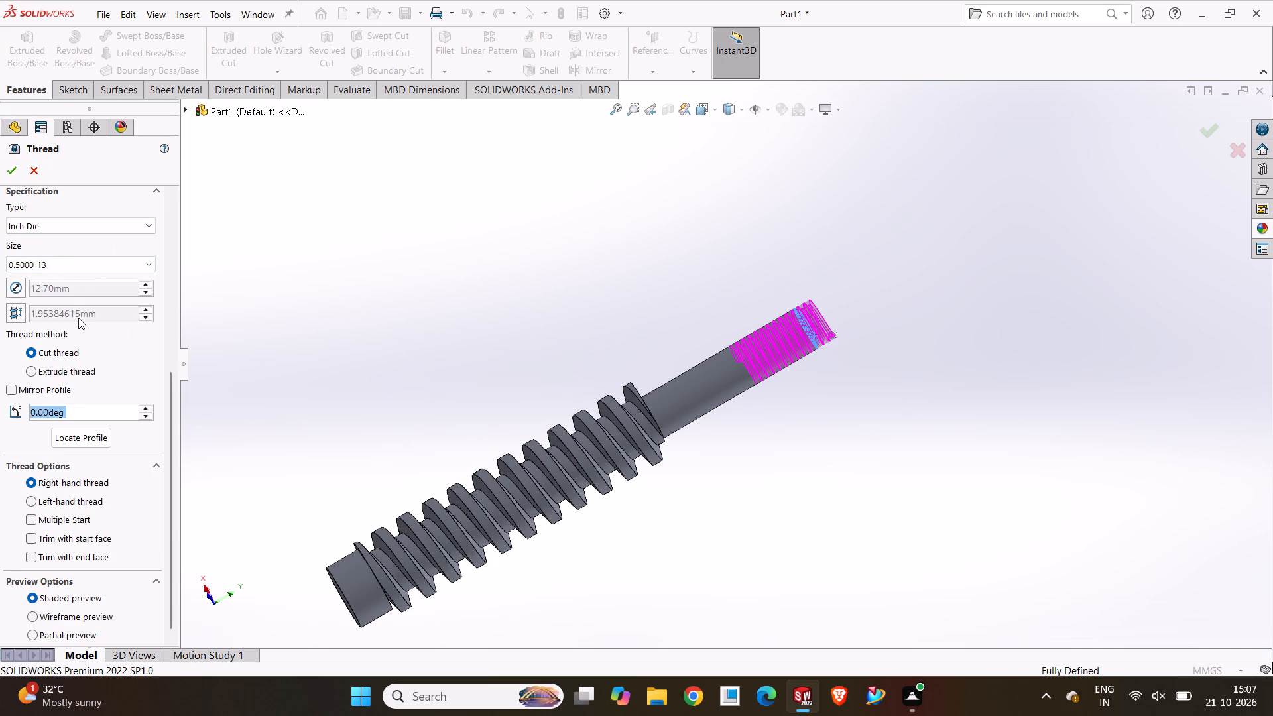
pyautogui.click(246, 375)
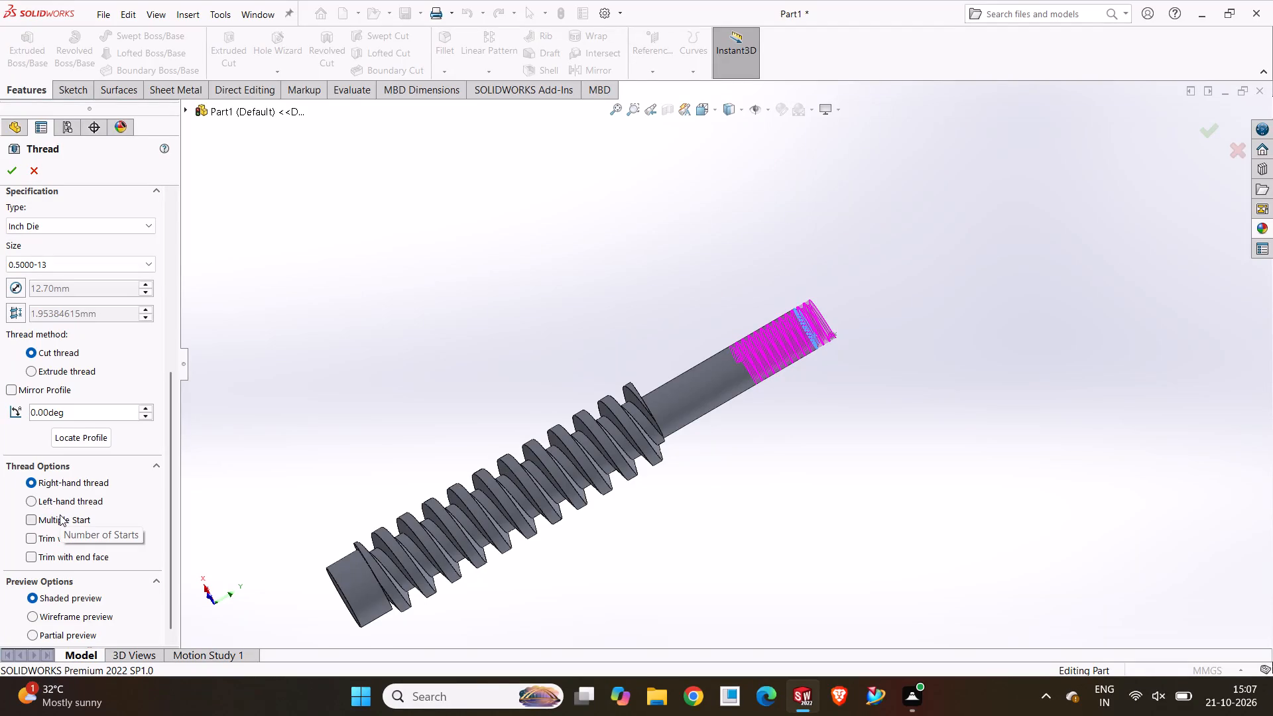
pyautogui.click(8, 176)
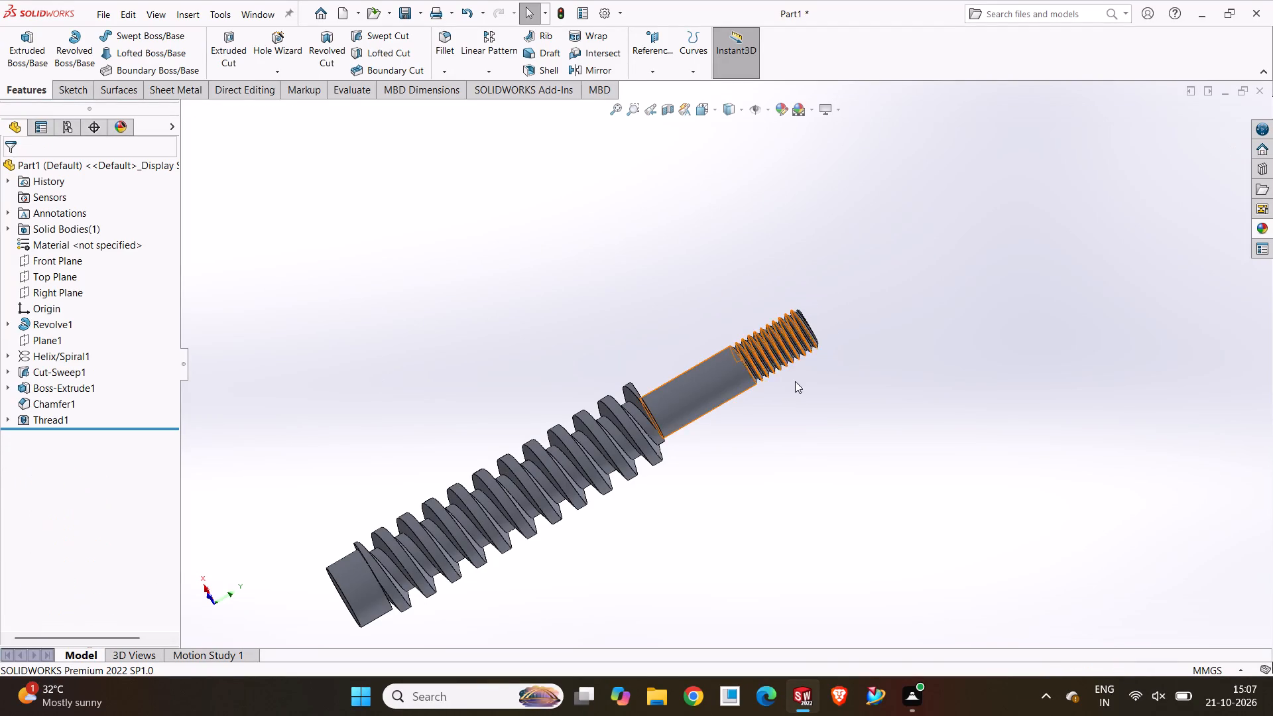
# Examine the finished end thread and its transition into the plain shaft from several angles.
pyautogui.scroll(-6, 751, 342)
pyautogui.scroll(2, 731, 353)
pyautogui.click(577, 308)
pyautogui.moveTo(646, 336); pyautogui.dragTo(566, 428, button='middle')
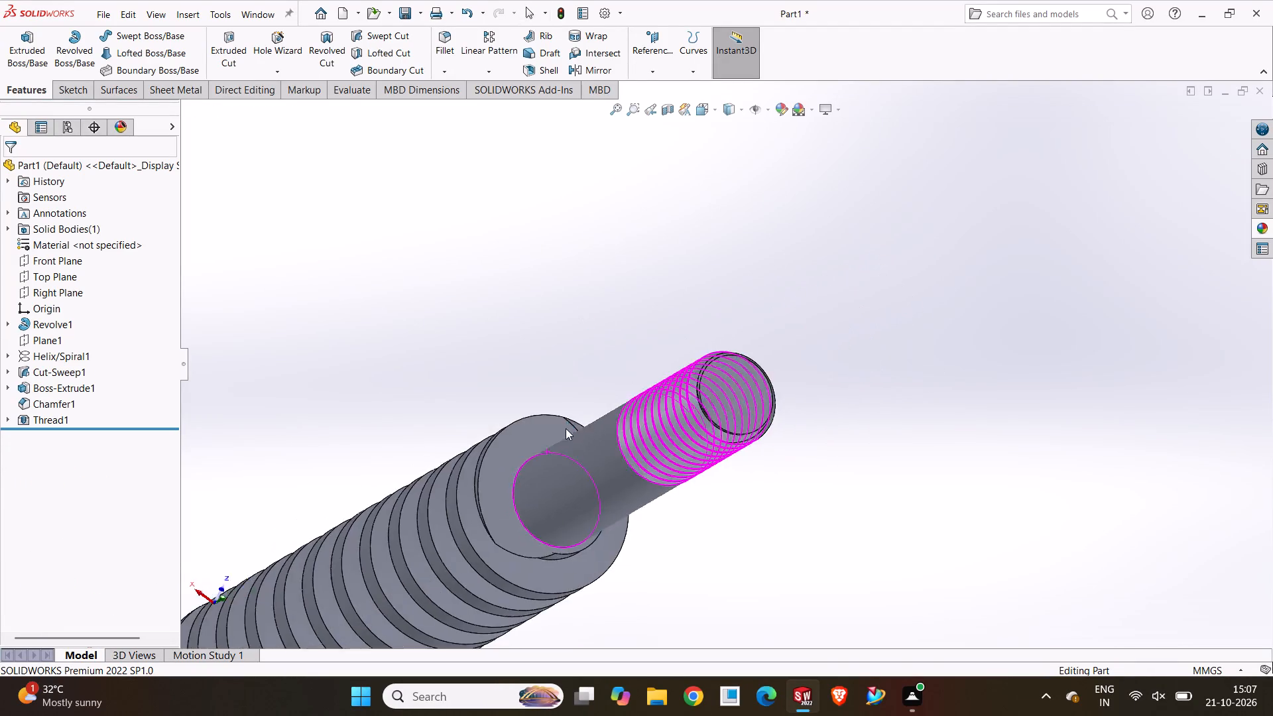
pyautogui.scroll(-5, 650, 416)
pyautogui.moveTo(668, 416); pyautogui.dragTo(779, 347, button='middle')
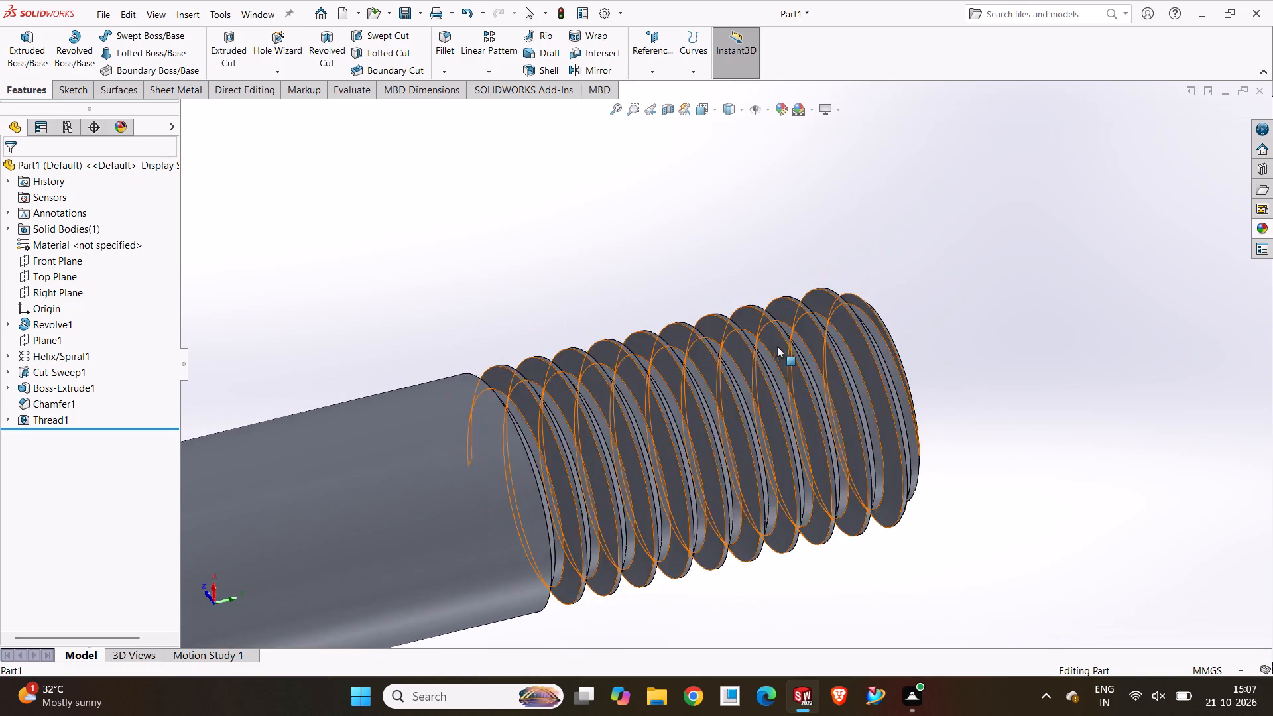
pyautogui.scroll(-4, 770, 364)
pyautogui.scroll(6, 674, 448)
pyautogui.moveTo(674, 448); pyautogui.dragTo(661, 446, button='middle')
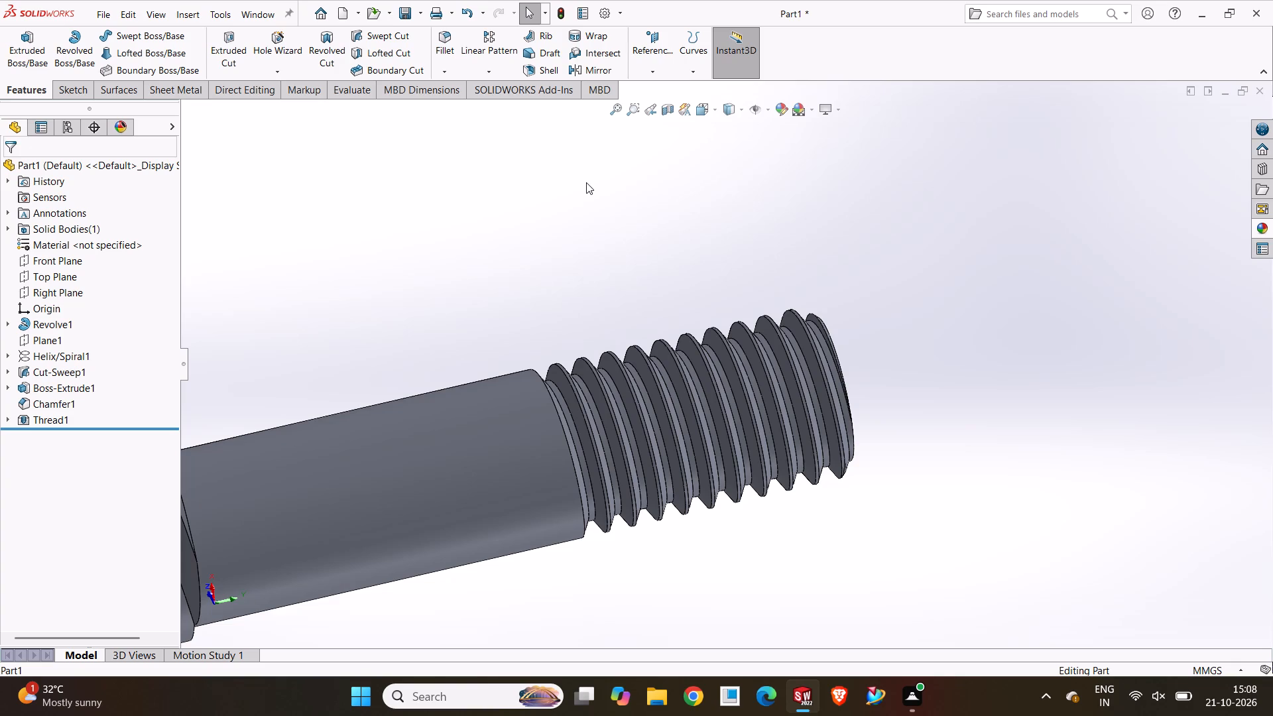
pyautogui.moveTo(784, 441); pyautogui.dragTo(715, 455, button='middle')
pyautogui.scroll(4, 712, 443)
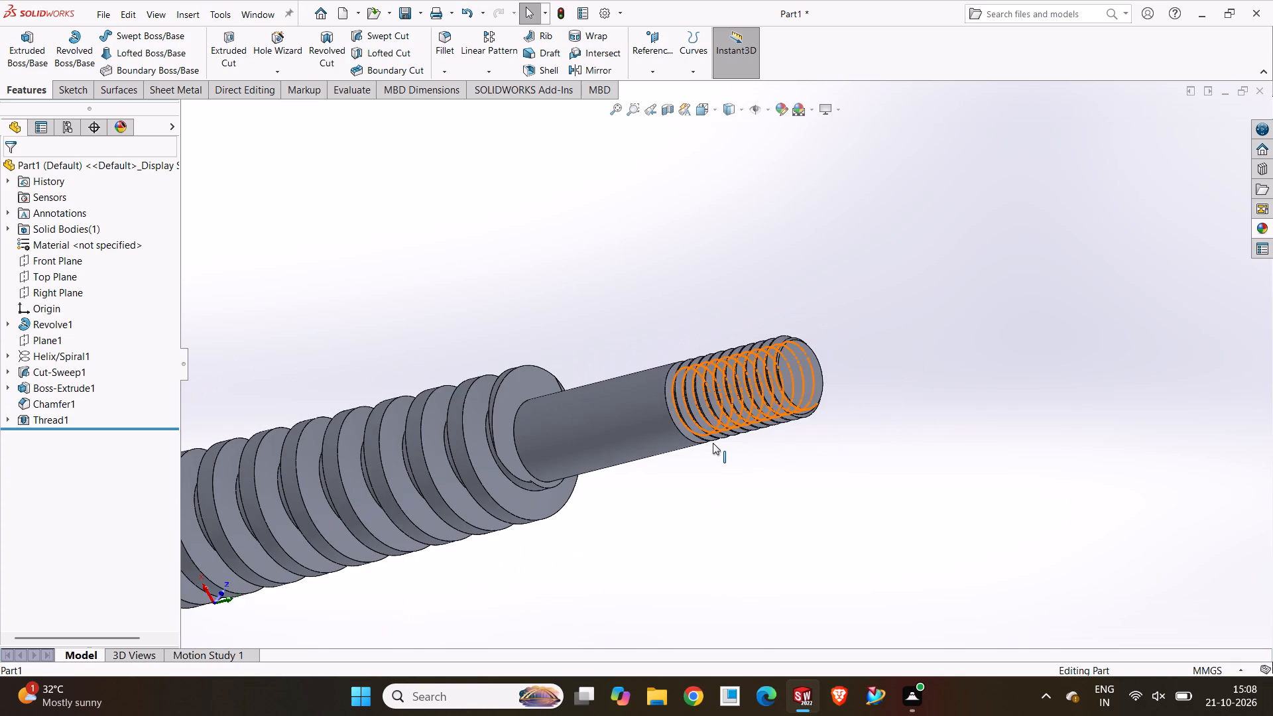
pyautogui.moveTo(775, 489); pyautogui.dragTo(816, 341, button='middle')
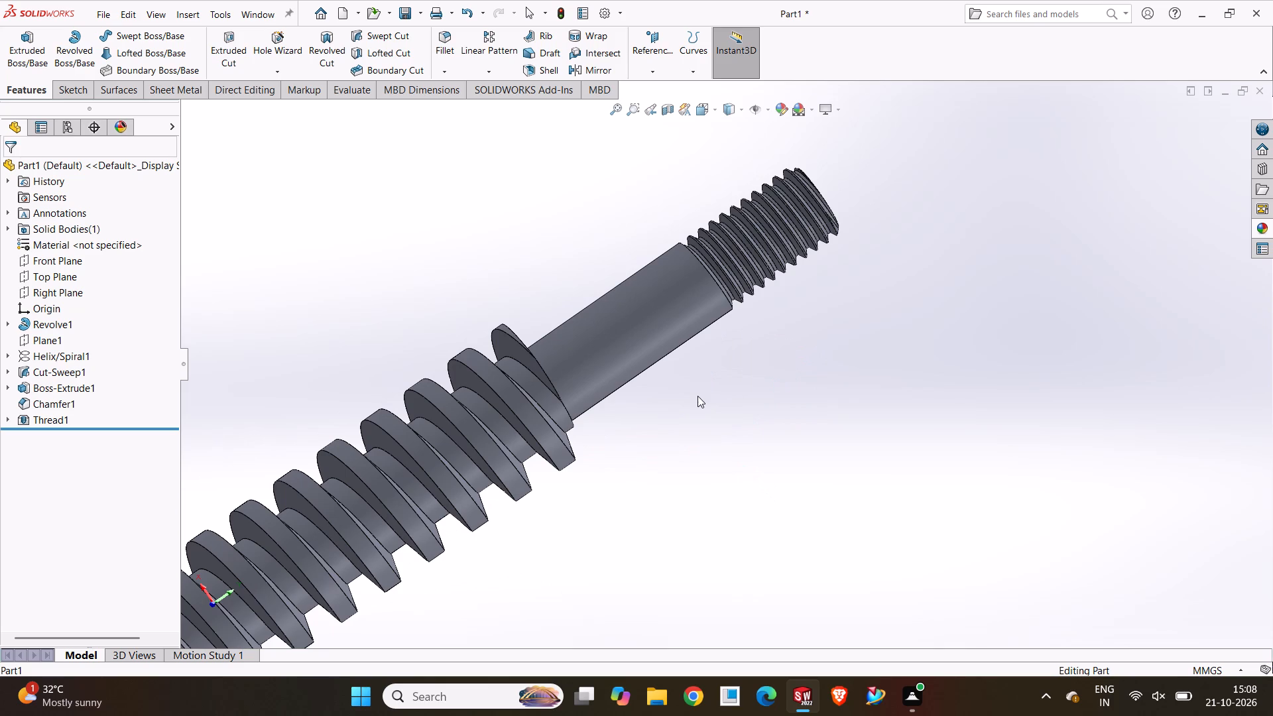
pyautogui.moveTo(735, 381); pyautogui.dragTo(696, 430, button='middle')
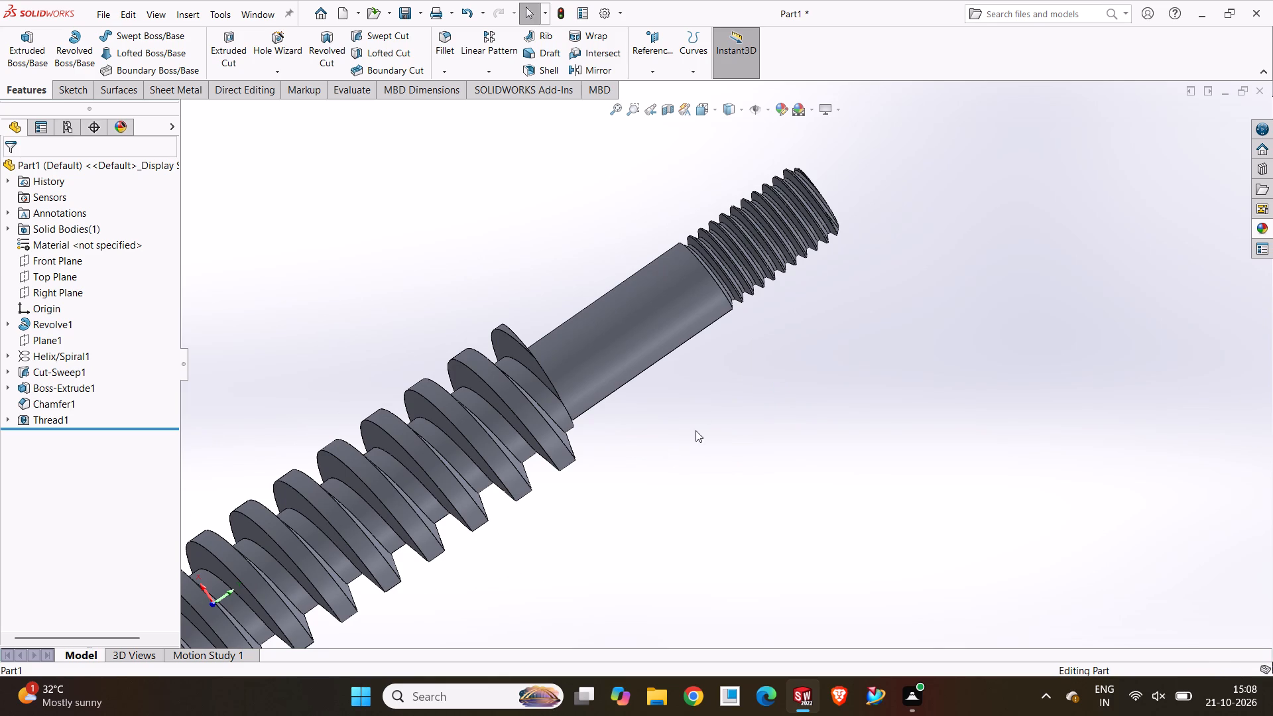
pyautogui.moveTo(696, 430); pyautogui.dragTo(662, 486, button='middle')
# Open a new sketch on the flat end face of the threaded shaft.
pyautogui.click(704, 331)
pyautogui.click(758, 294)
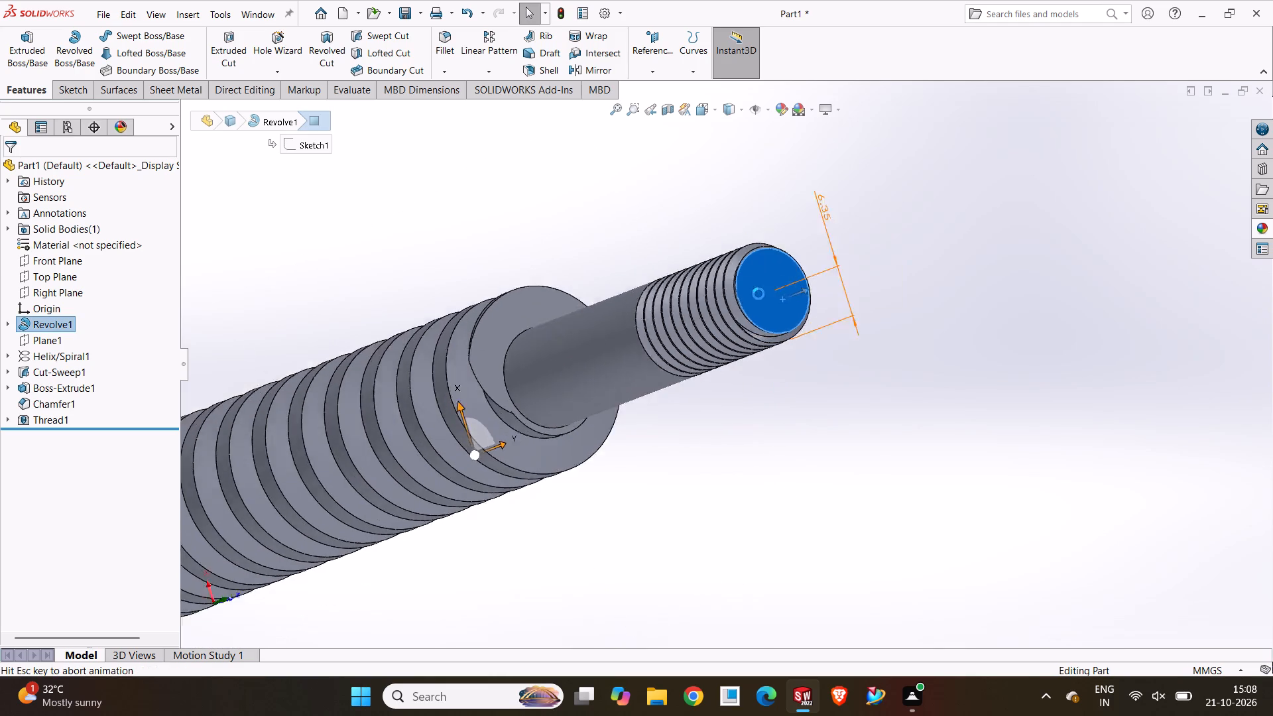
pyautogui.click(320, 369)
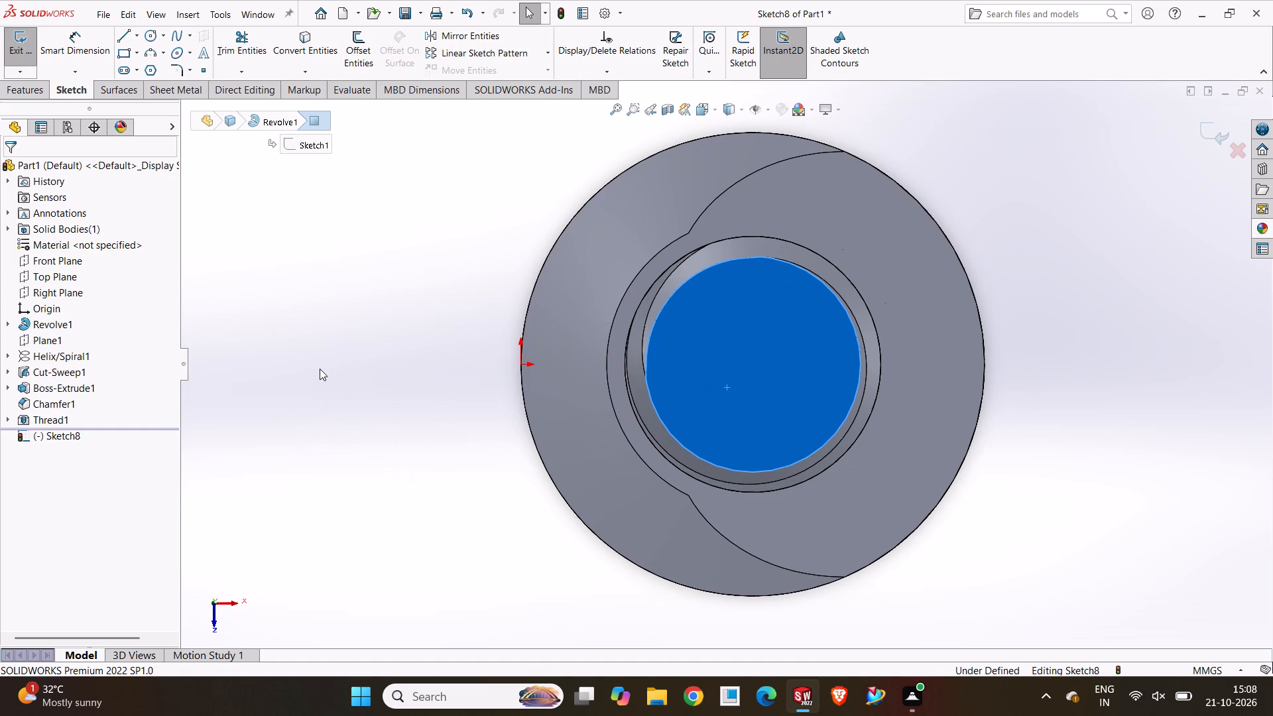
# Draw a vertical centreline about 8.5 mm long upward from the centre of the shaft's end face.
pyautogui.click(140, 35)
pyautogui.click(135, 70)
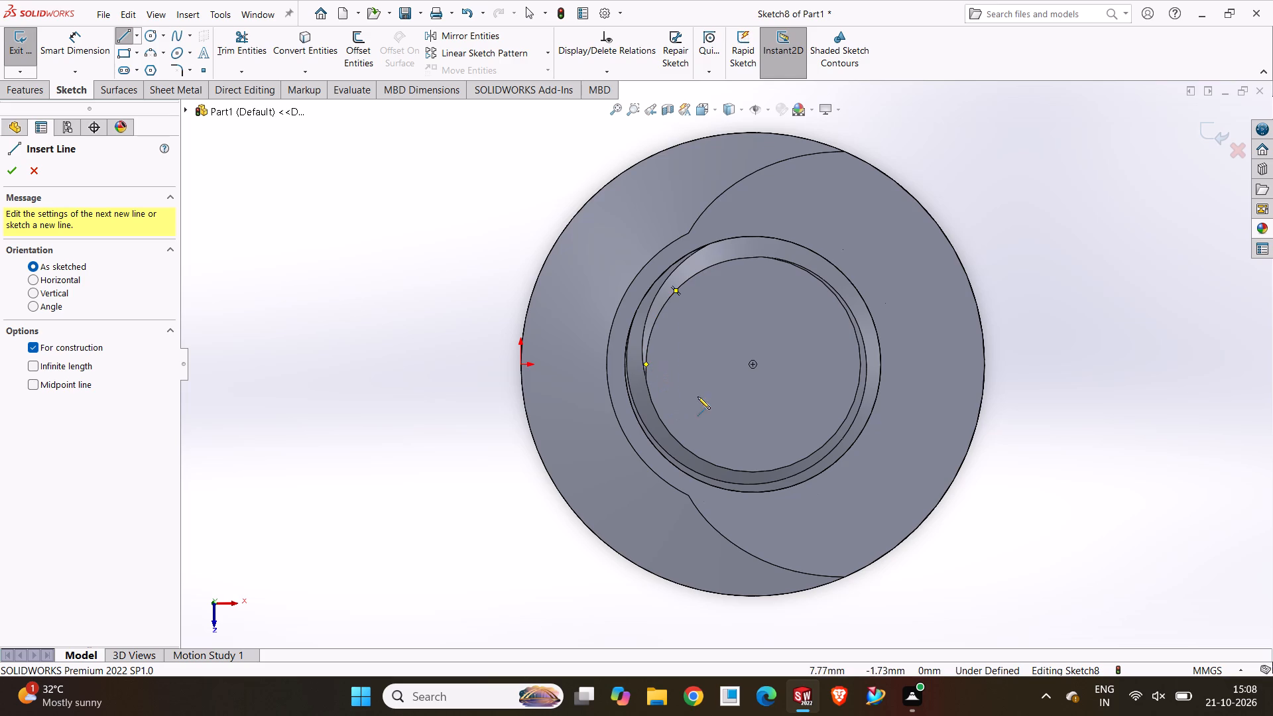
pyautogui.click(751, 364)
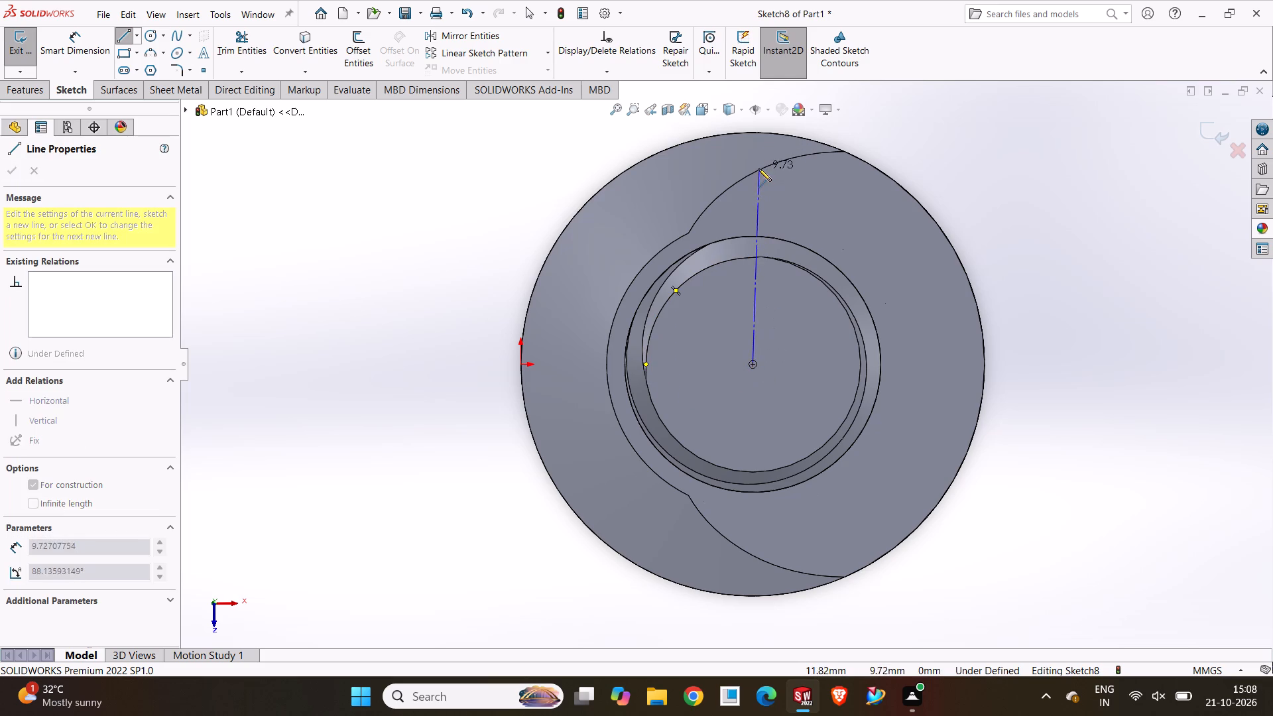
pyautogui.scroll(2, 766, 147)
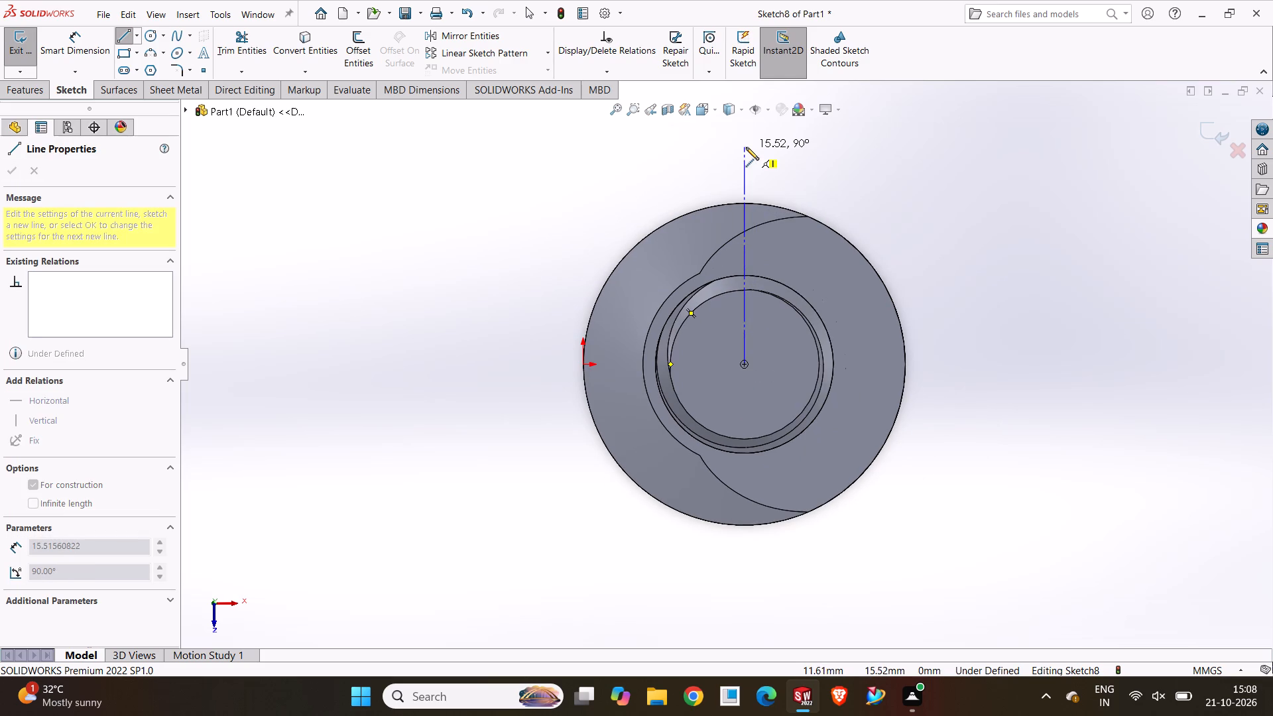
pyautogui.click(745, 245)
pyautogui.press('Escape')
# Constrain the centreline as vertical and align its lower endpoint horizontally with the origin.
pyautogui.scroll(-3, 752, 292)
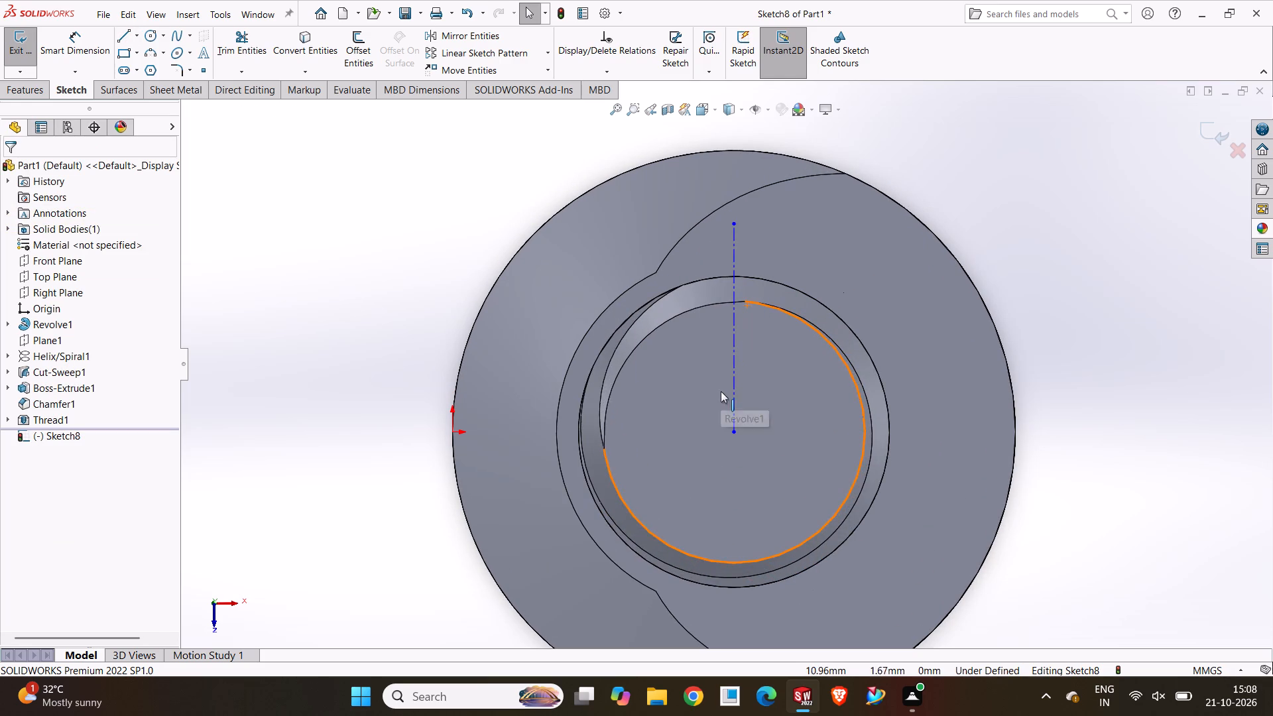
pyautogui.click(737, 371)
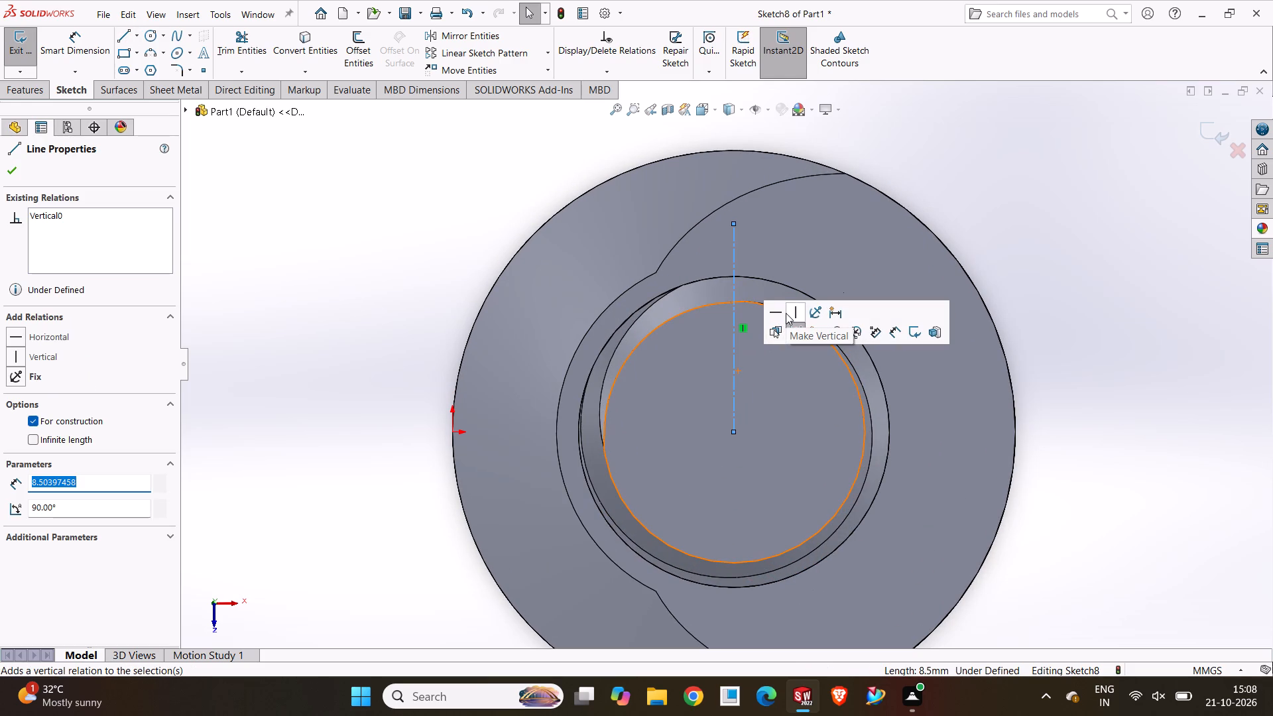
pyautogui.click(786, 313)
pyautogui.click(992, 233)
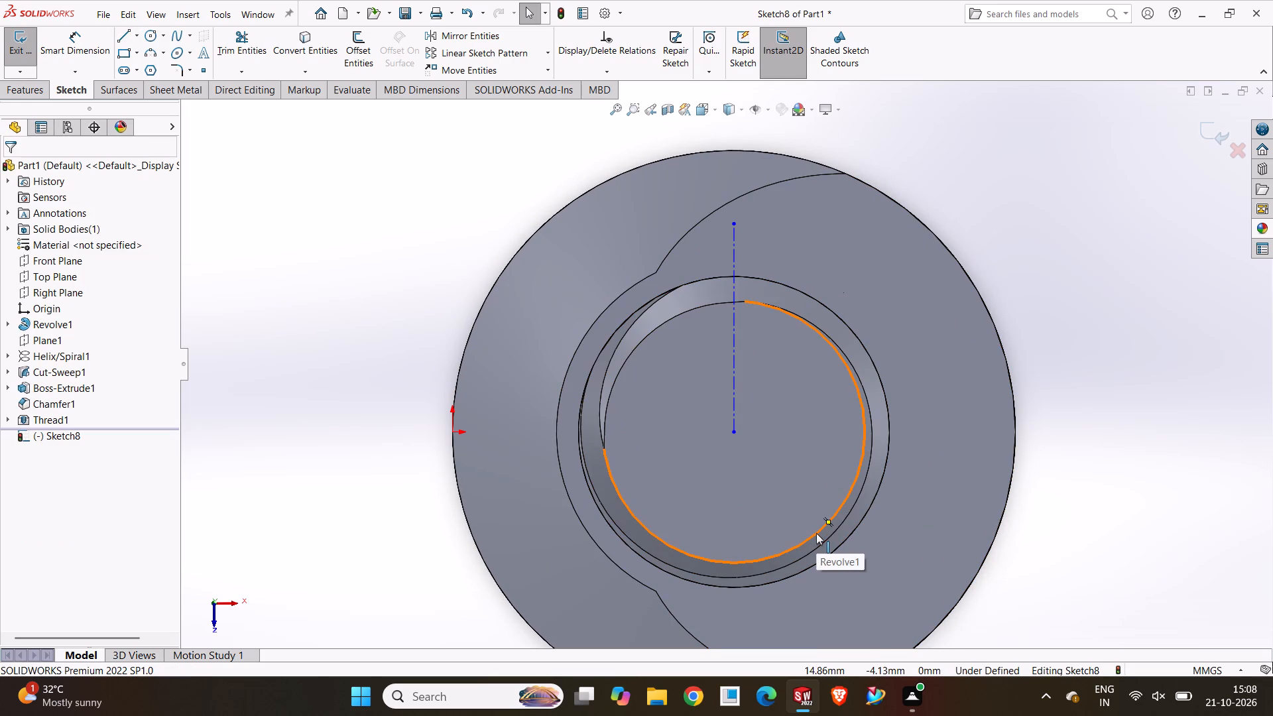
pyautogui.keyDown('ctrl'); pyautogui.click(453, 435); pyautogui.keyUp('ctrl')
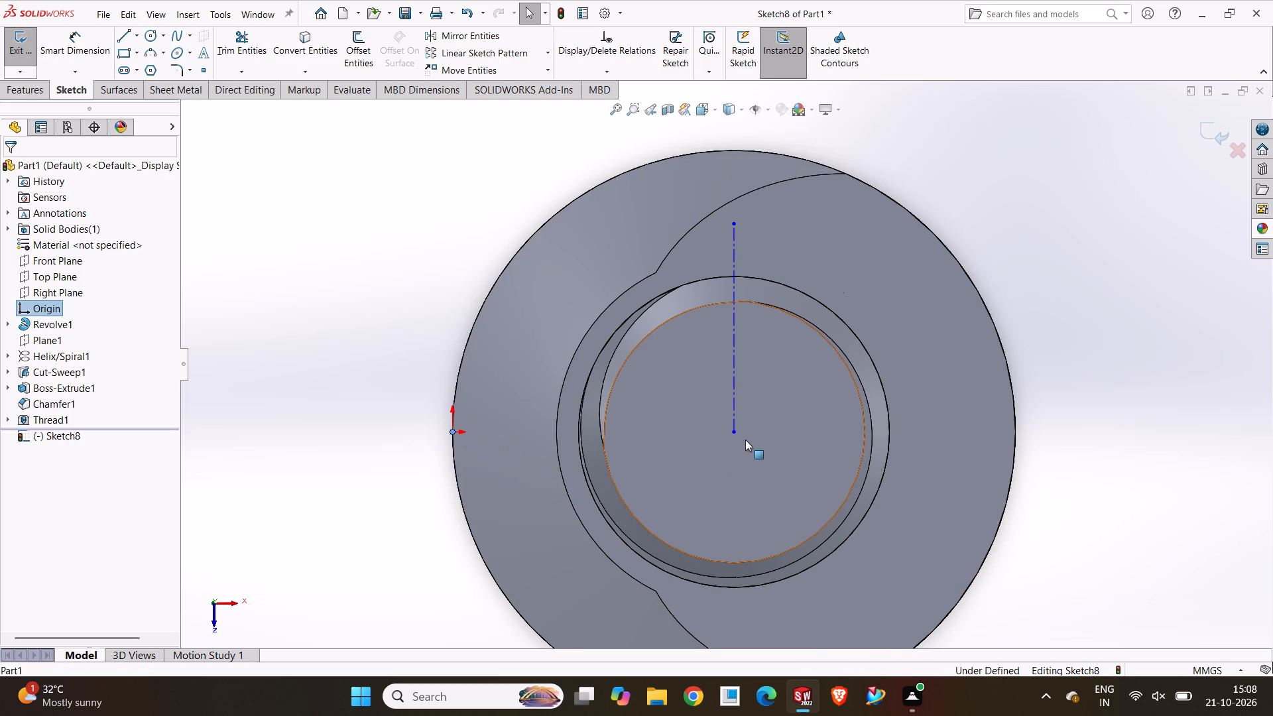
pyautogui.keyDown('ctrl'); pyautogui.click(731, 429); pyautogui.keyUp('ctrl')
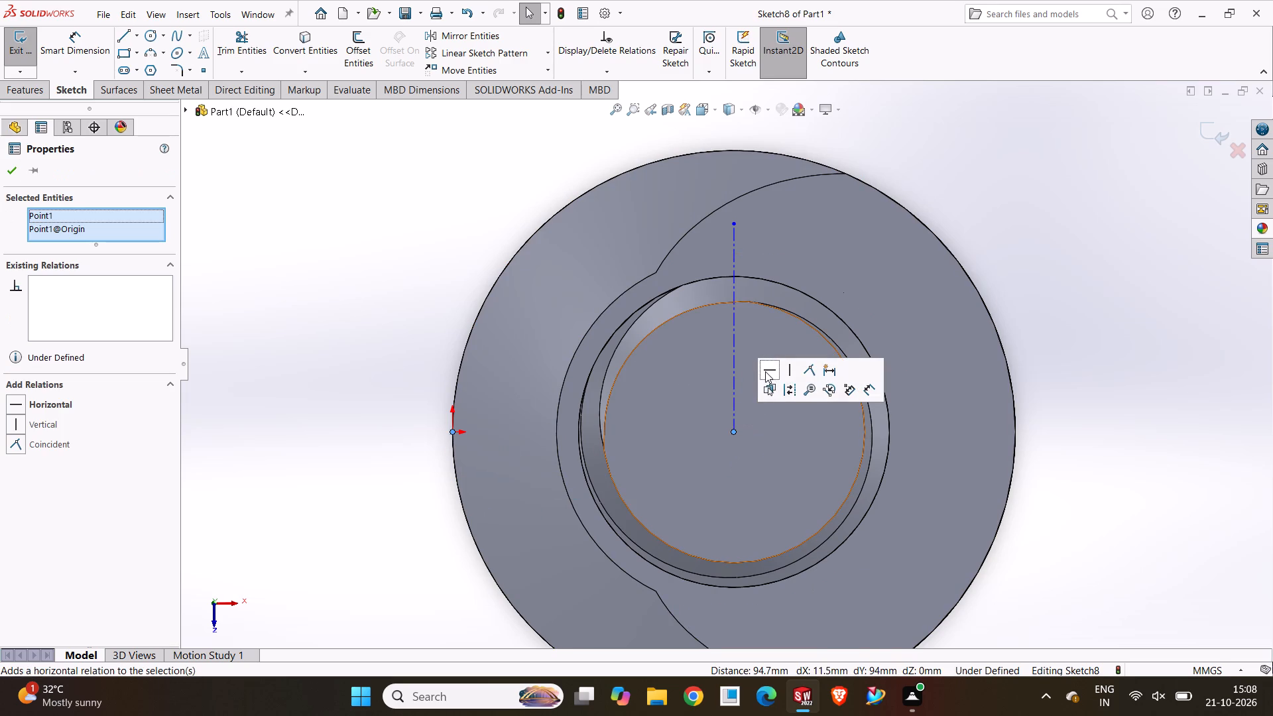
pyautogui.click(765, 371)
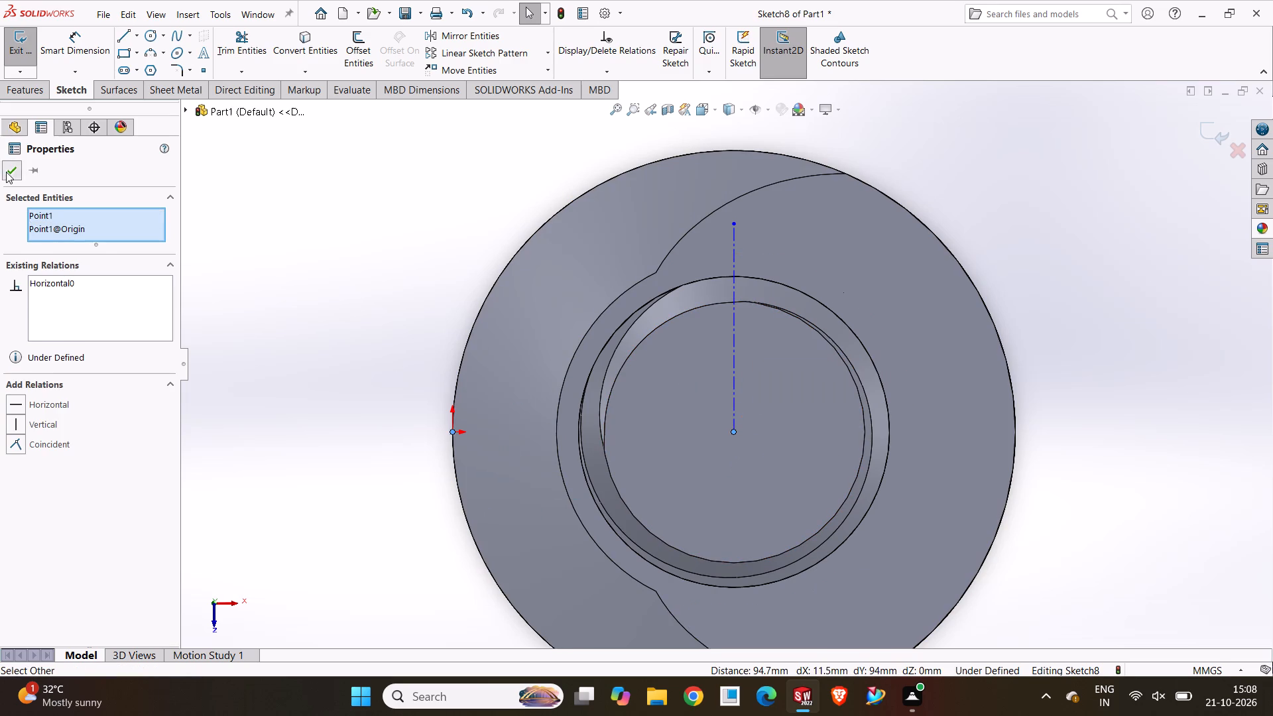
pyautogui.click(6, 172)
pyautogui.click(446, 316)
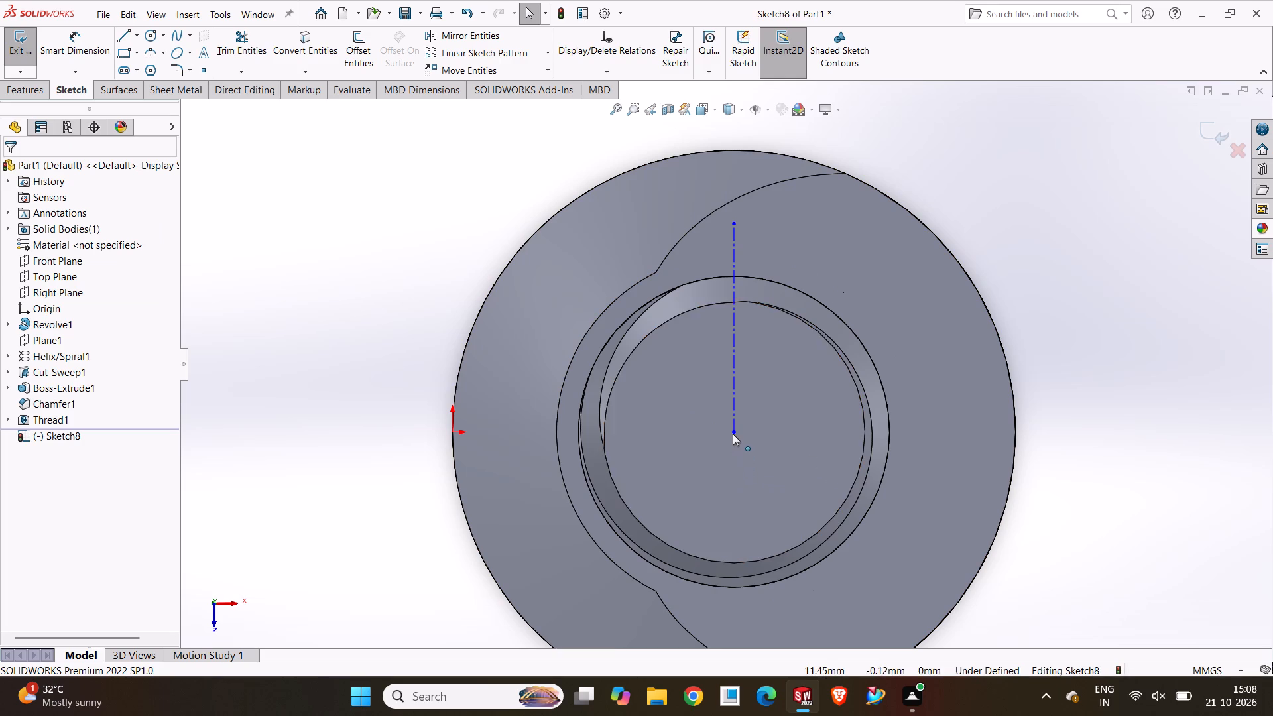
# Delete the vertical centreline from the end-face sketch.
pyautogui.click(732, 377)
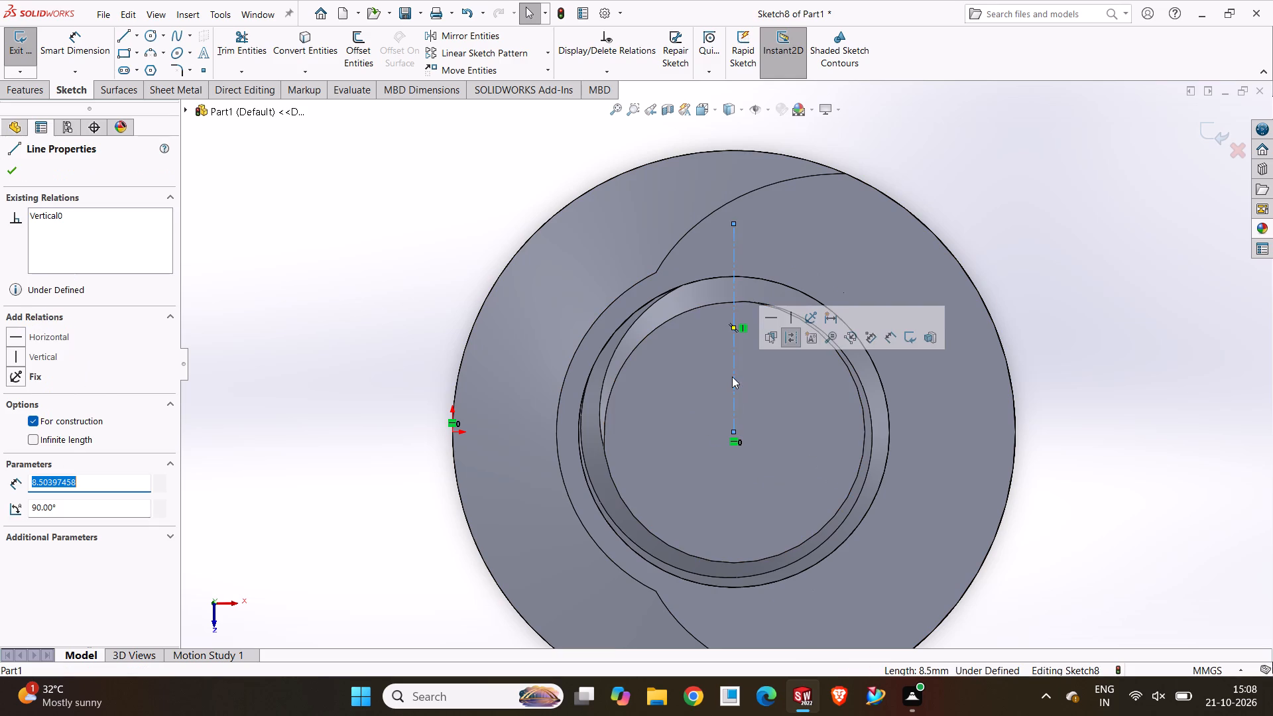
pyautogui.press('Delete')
# Draw a vertical centreline about 8.1 mm long upward from the centre of the shaft's circular end face.
pyautogui.click(136, 32)
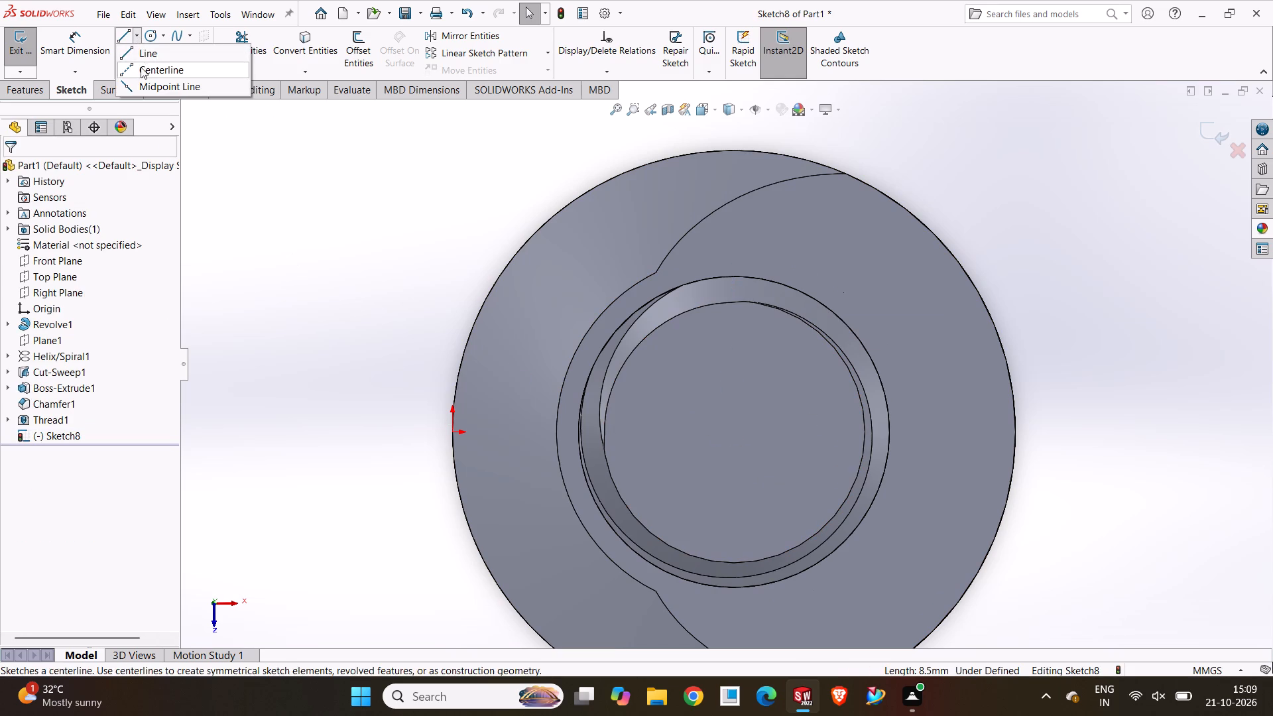
pyautogui.click(142, 71)
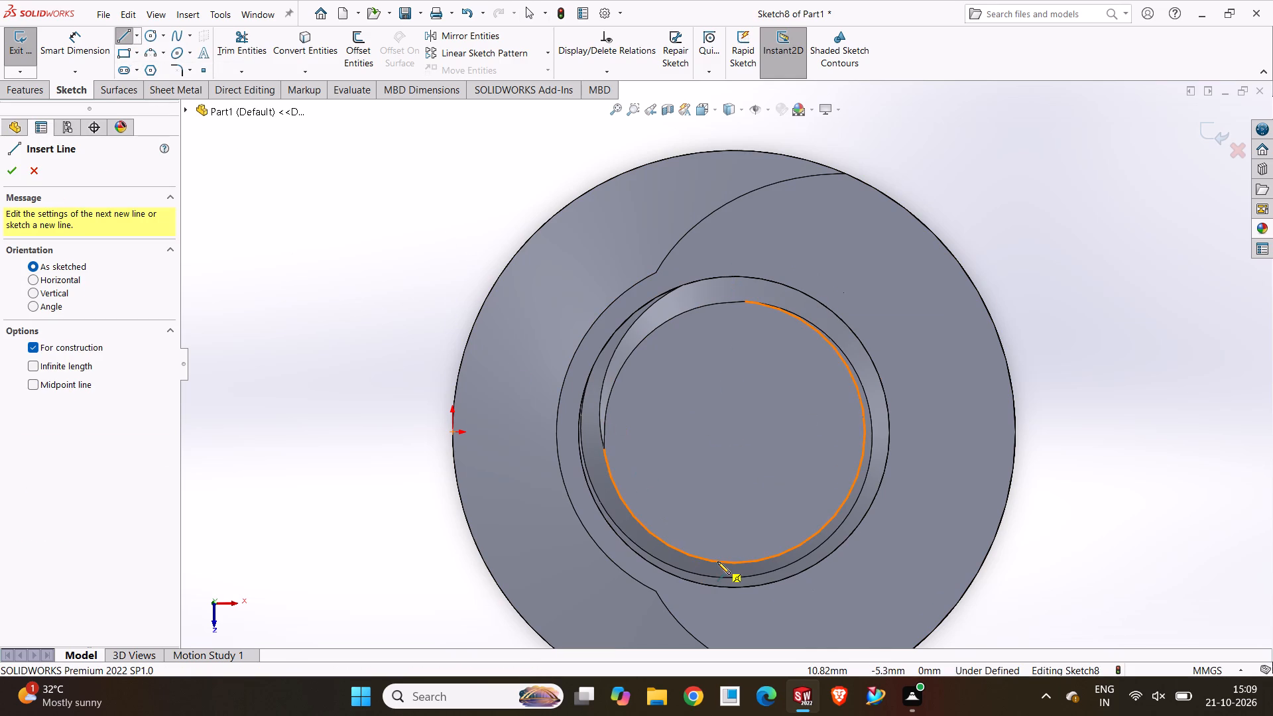
pyautogui.click(733, 431)
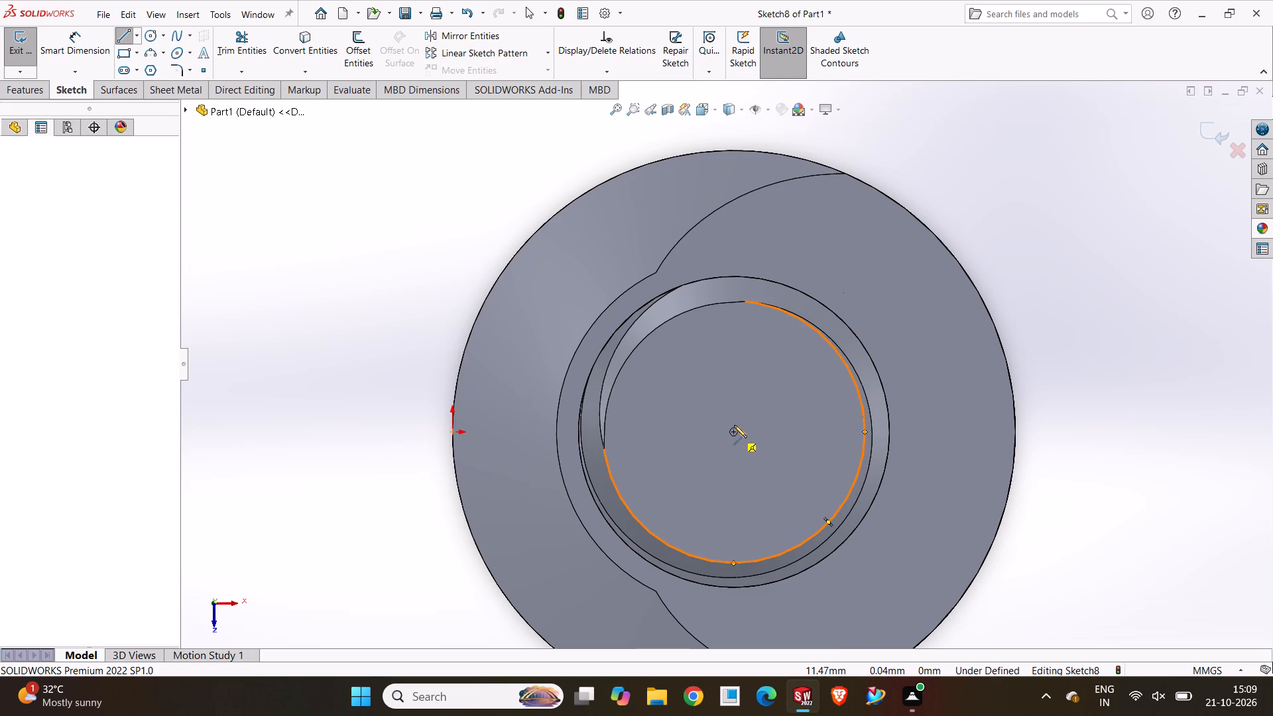
pyautogui.click(735, 233)
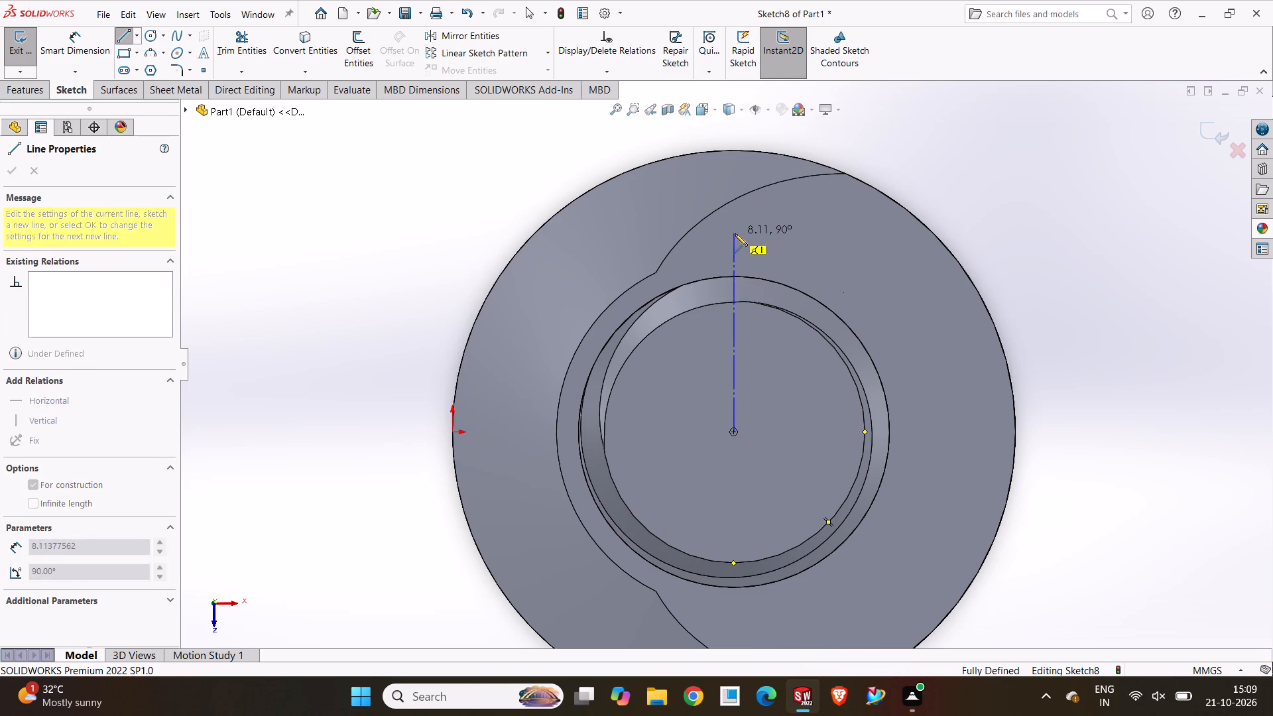
pyautogui.press('Escape')
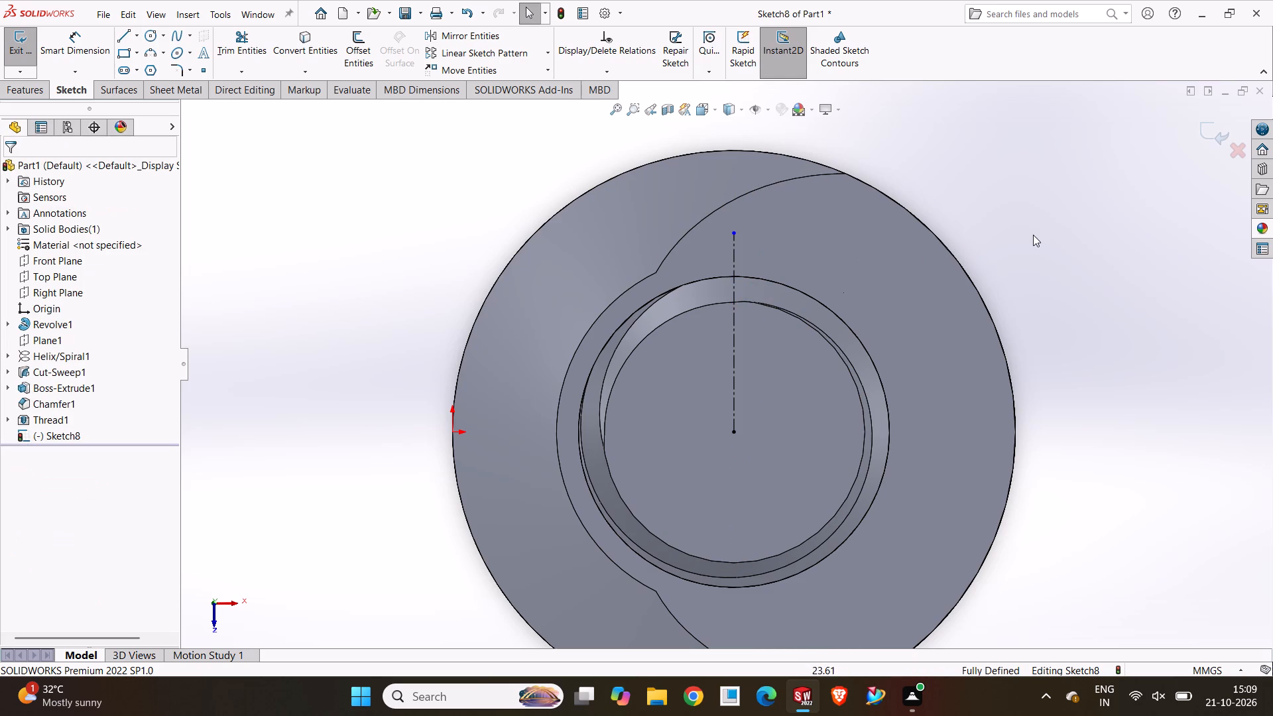
pyautogui.click(1033, 235)
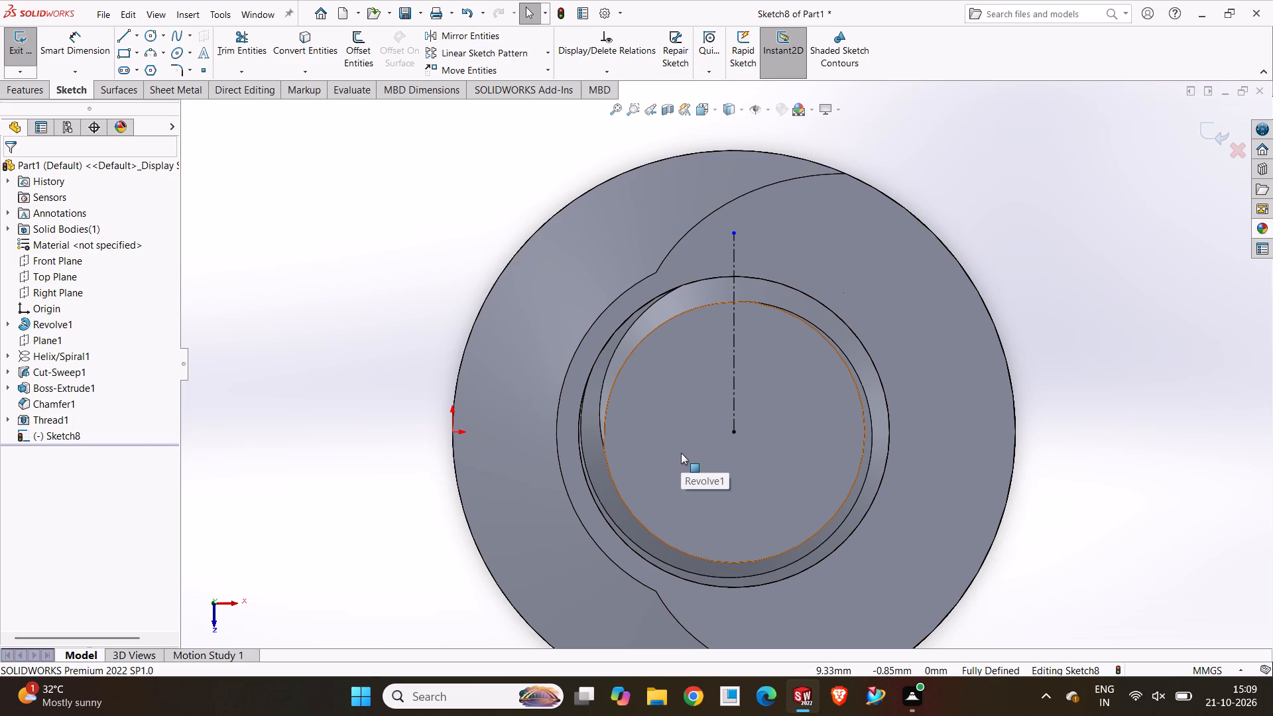
# Sketch a corner rectangle about 4.6 mm wide and 14.5 mm tall to the right of the centreline, overlapping the shaft's edge.
pyautogui.click(126, 56)
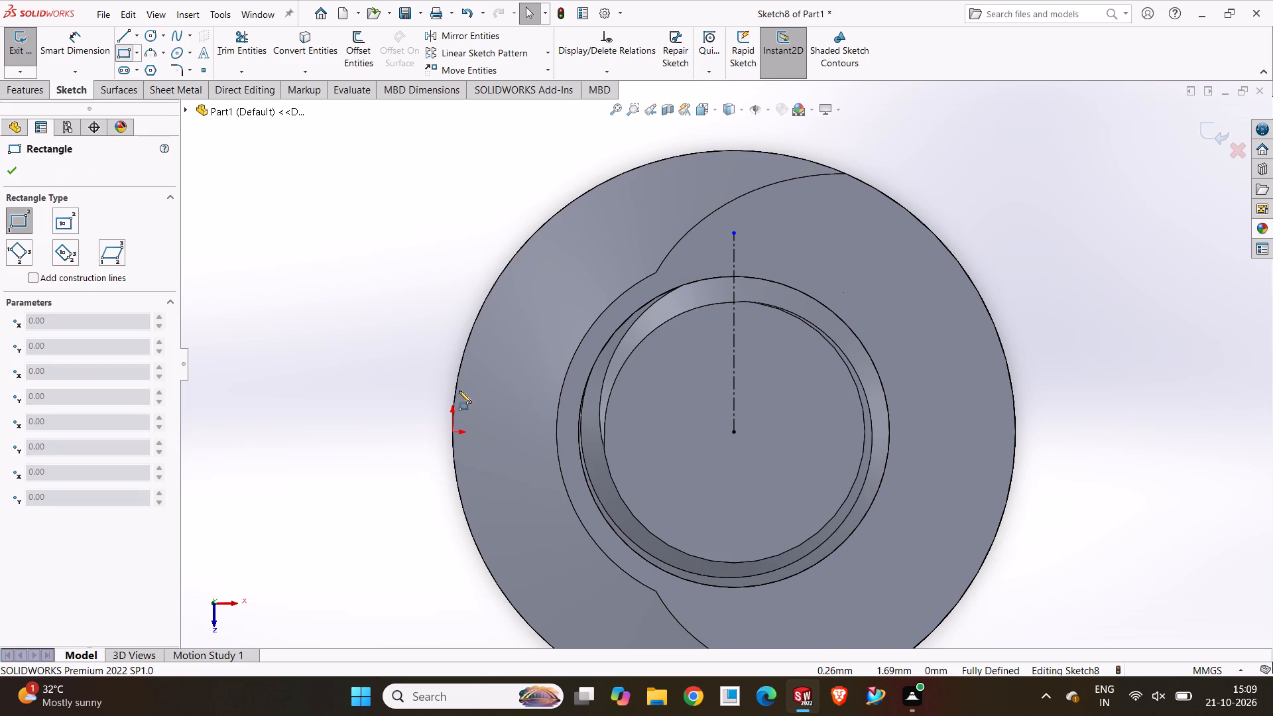
pyautogui.click(777, 247)
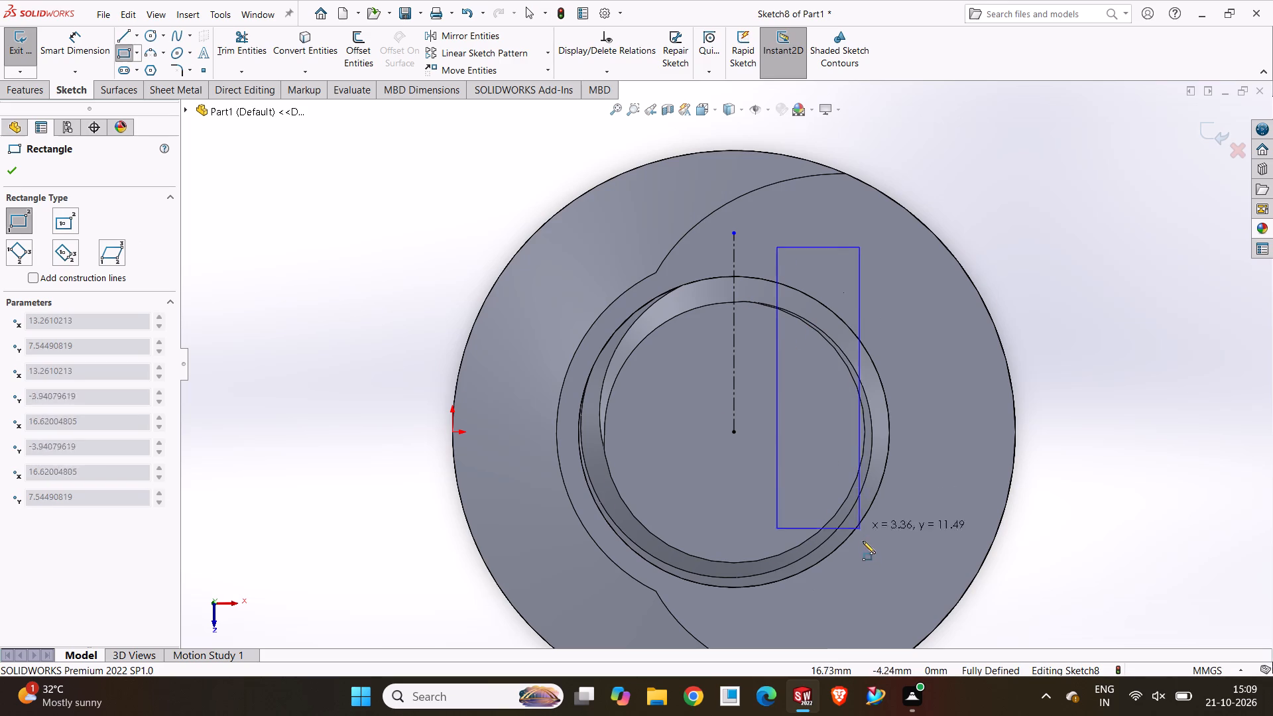
pyautogui.click(889, 602)
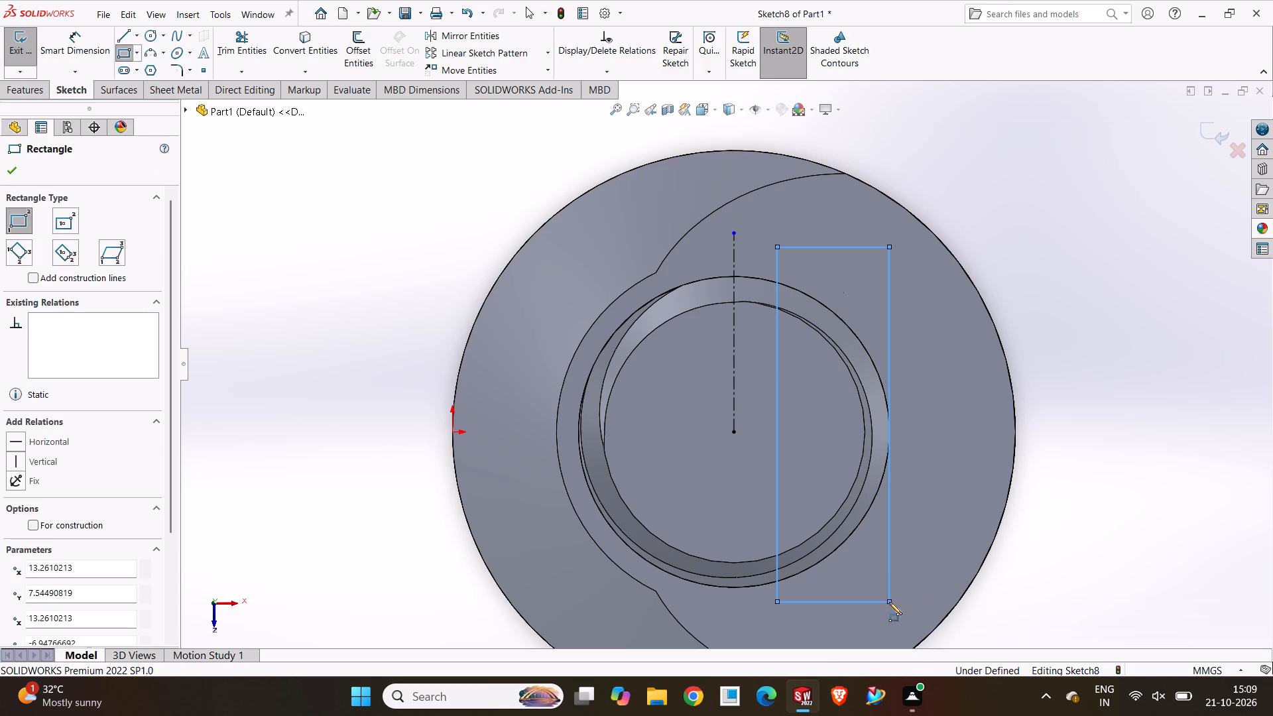
pyautogui.click(21, 176)
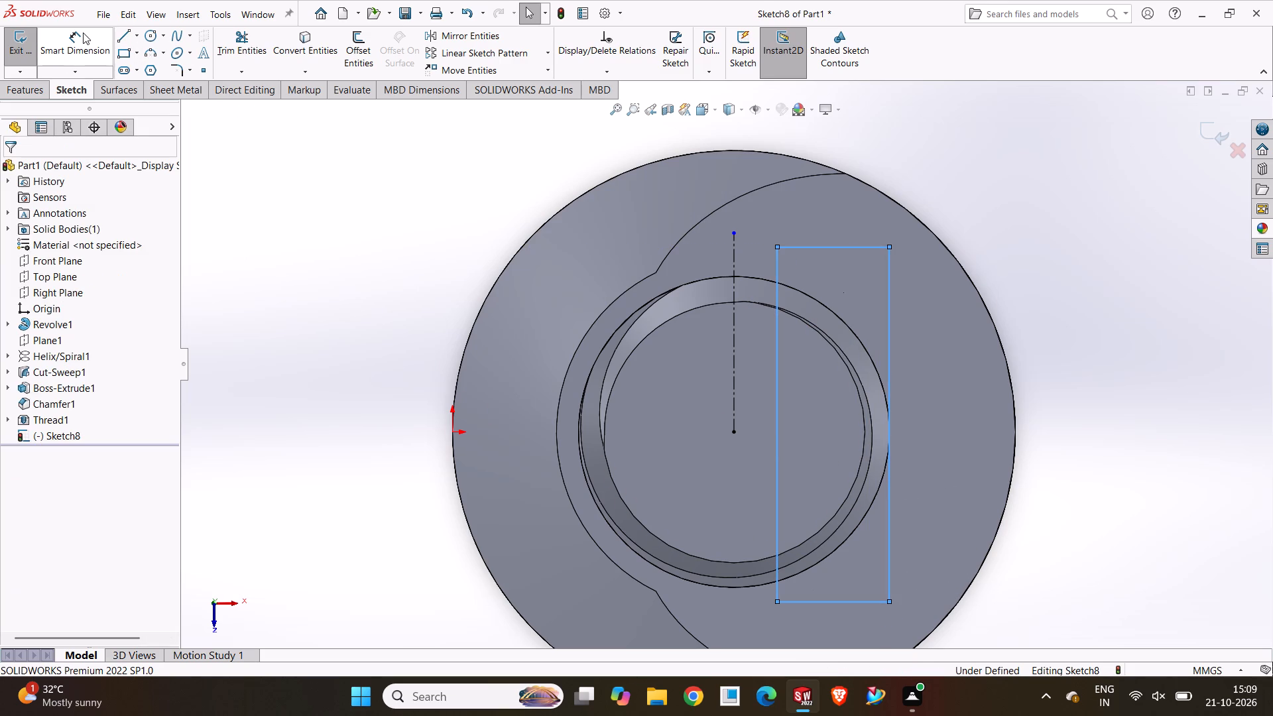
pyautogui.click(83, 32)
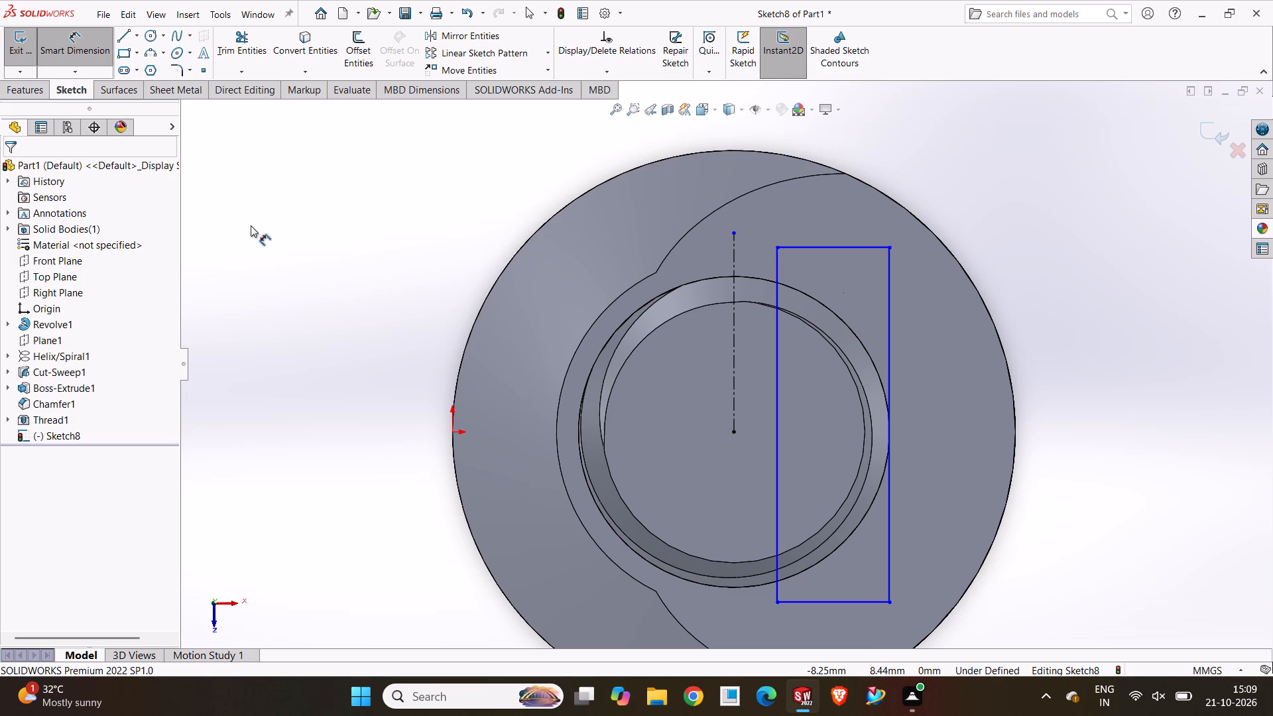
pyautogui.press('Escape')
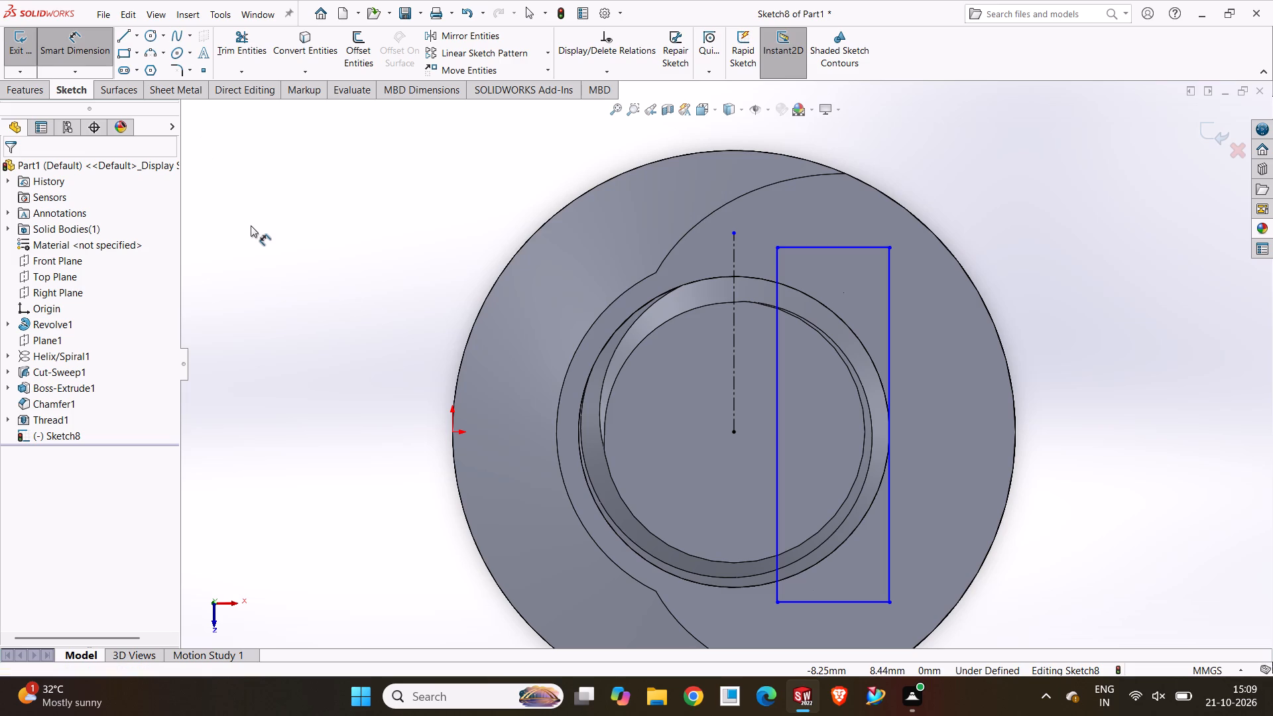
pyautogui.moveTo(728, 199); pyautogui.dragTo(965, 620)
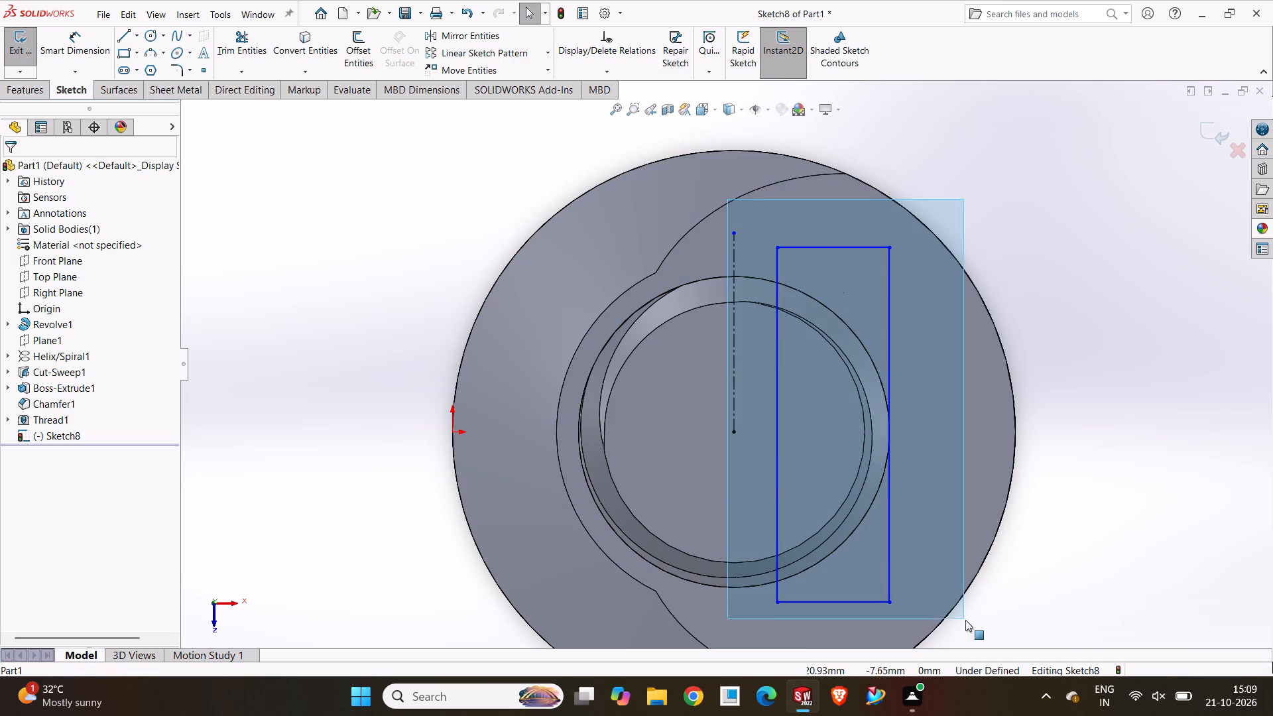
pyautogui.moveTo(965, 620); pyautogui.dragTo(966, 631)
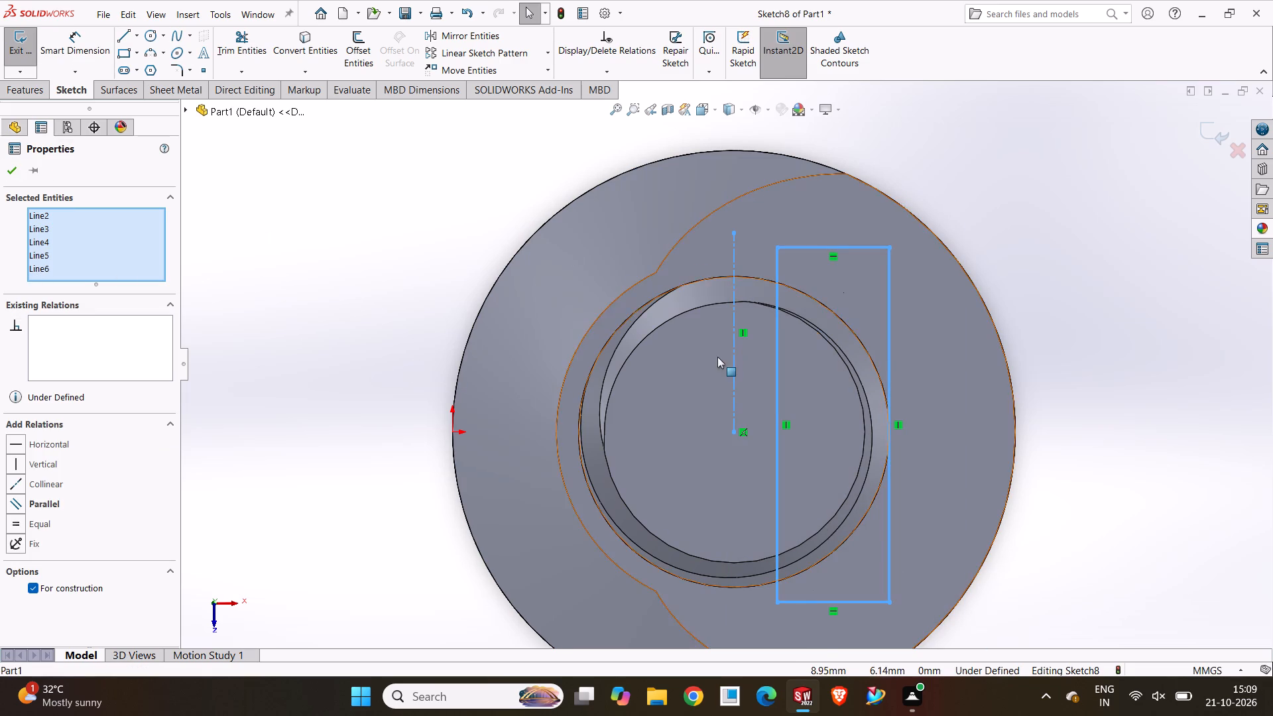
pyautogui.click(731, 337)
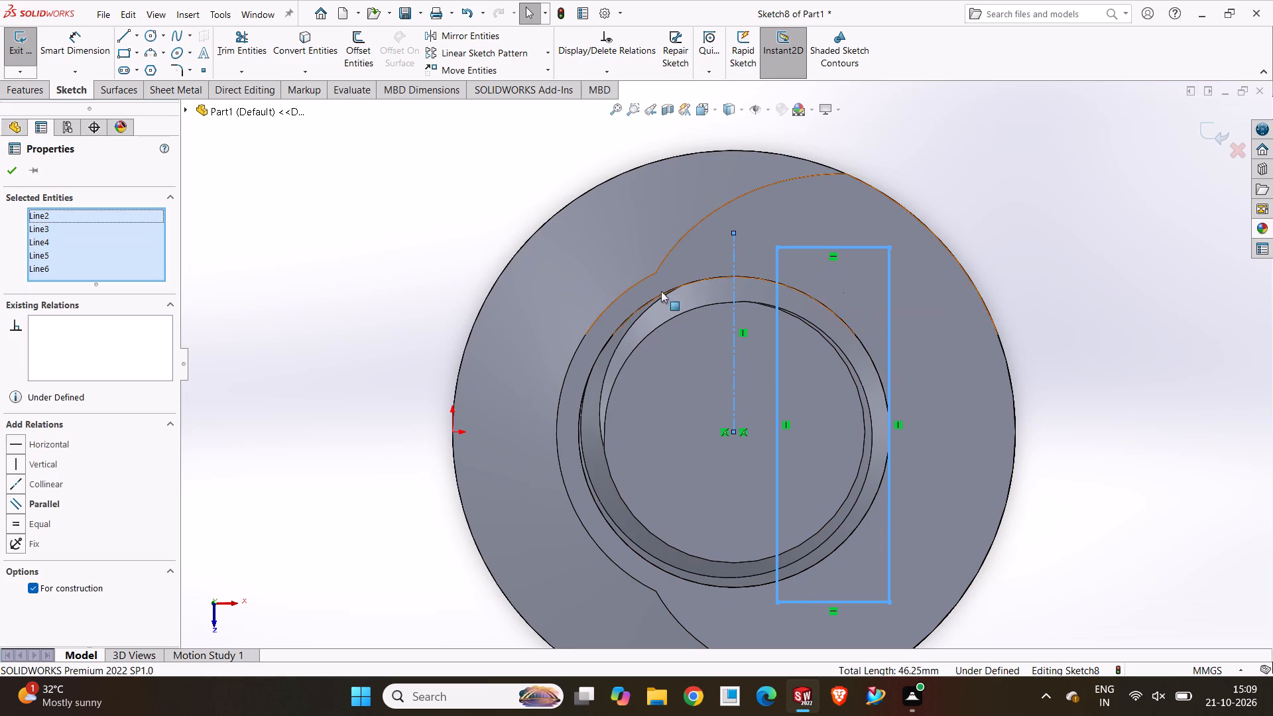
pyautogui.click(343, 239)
# Mirror the four lines of the rectangle about the vertical centreline, keeping the original.
pyautogui.moveTo(765, 221); pyautogui.dragTo(784, 314)
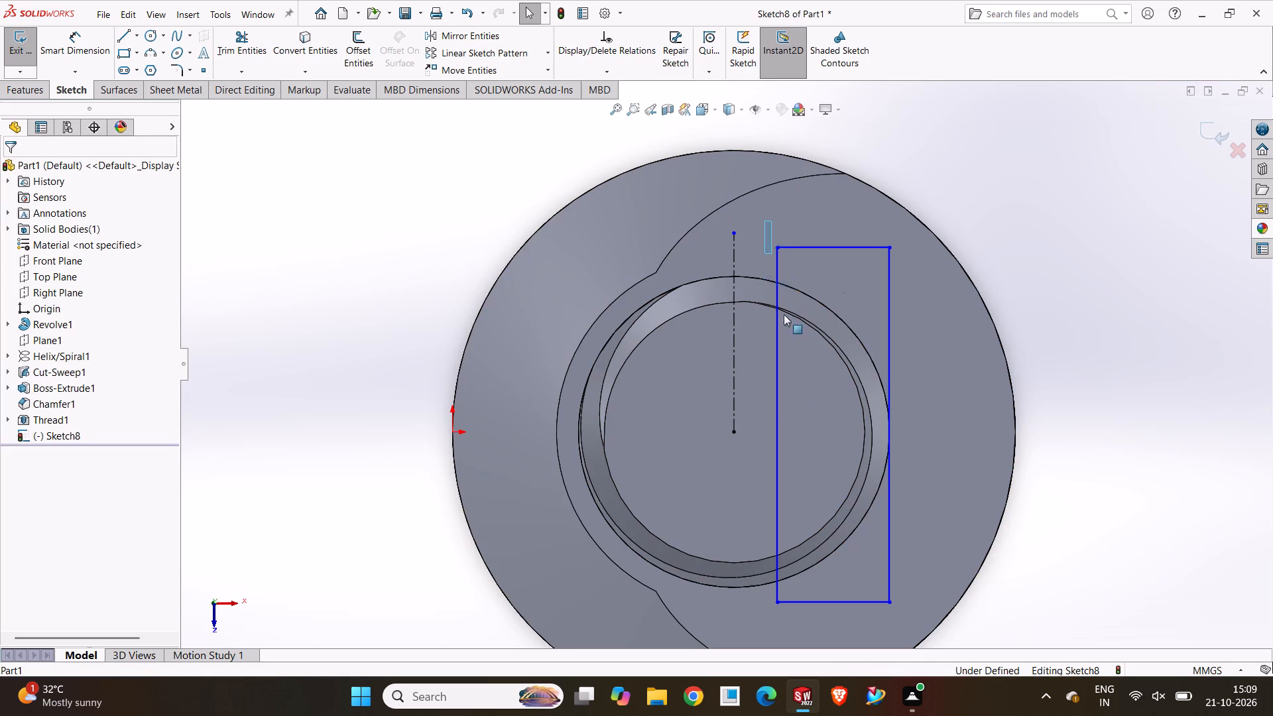
pyautogui.moveTo(784, 314); pyautogui.dragTo(918, 623)
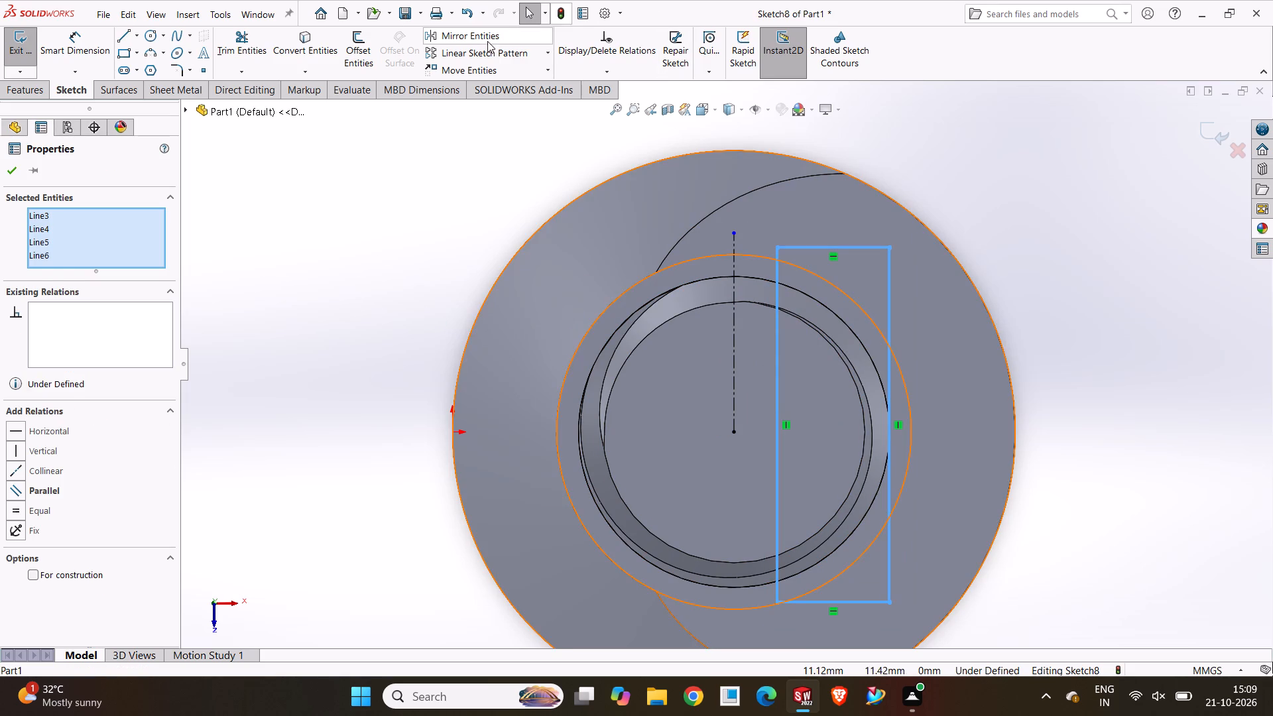
pyautogui.click(486, 41)
pyautogui.click(76, 388)
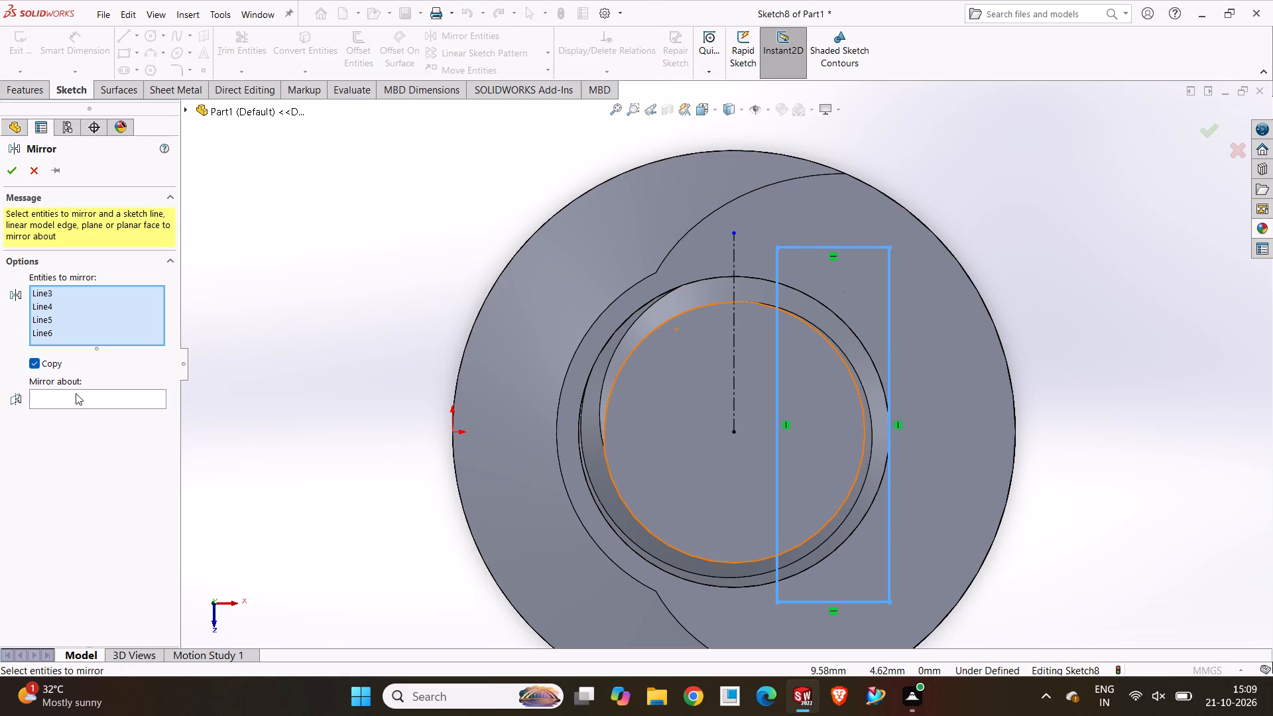
pyautogui.click(74, 395)
pyautogui.click(732, 255)
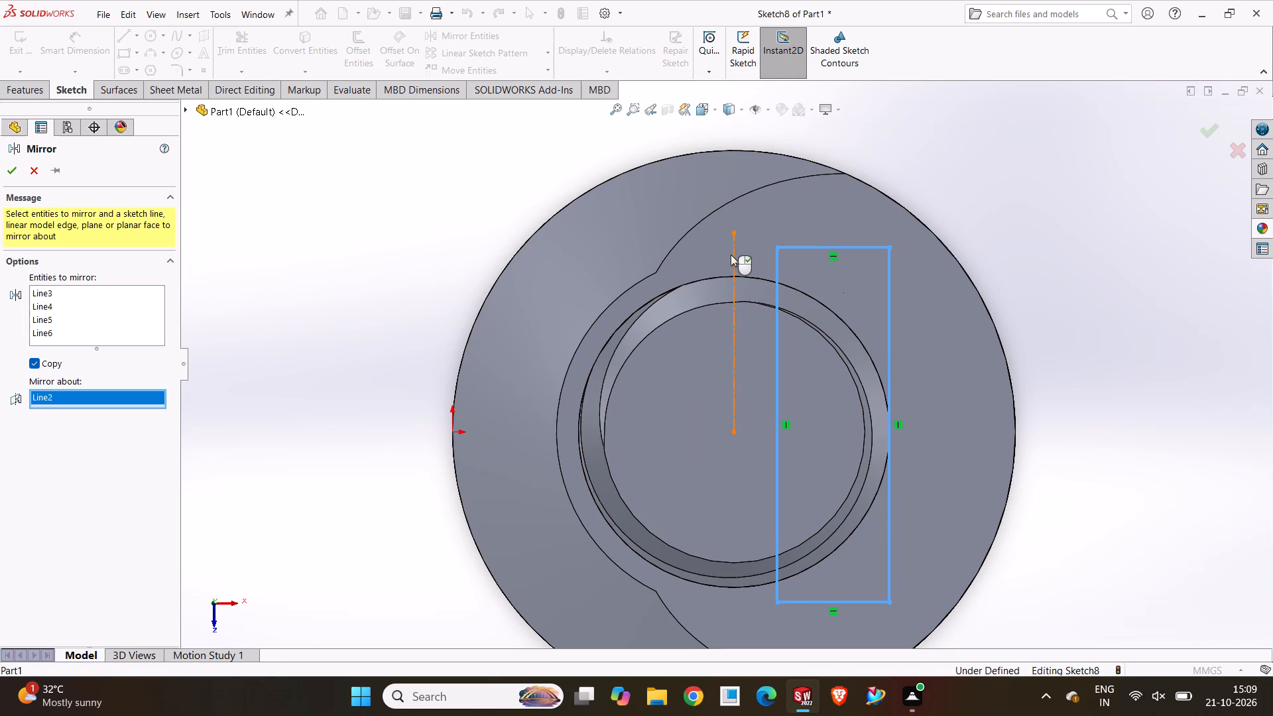
pyautogui.click(17, 172)
pyautogui.click(320, 212)
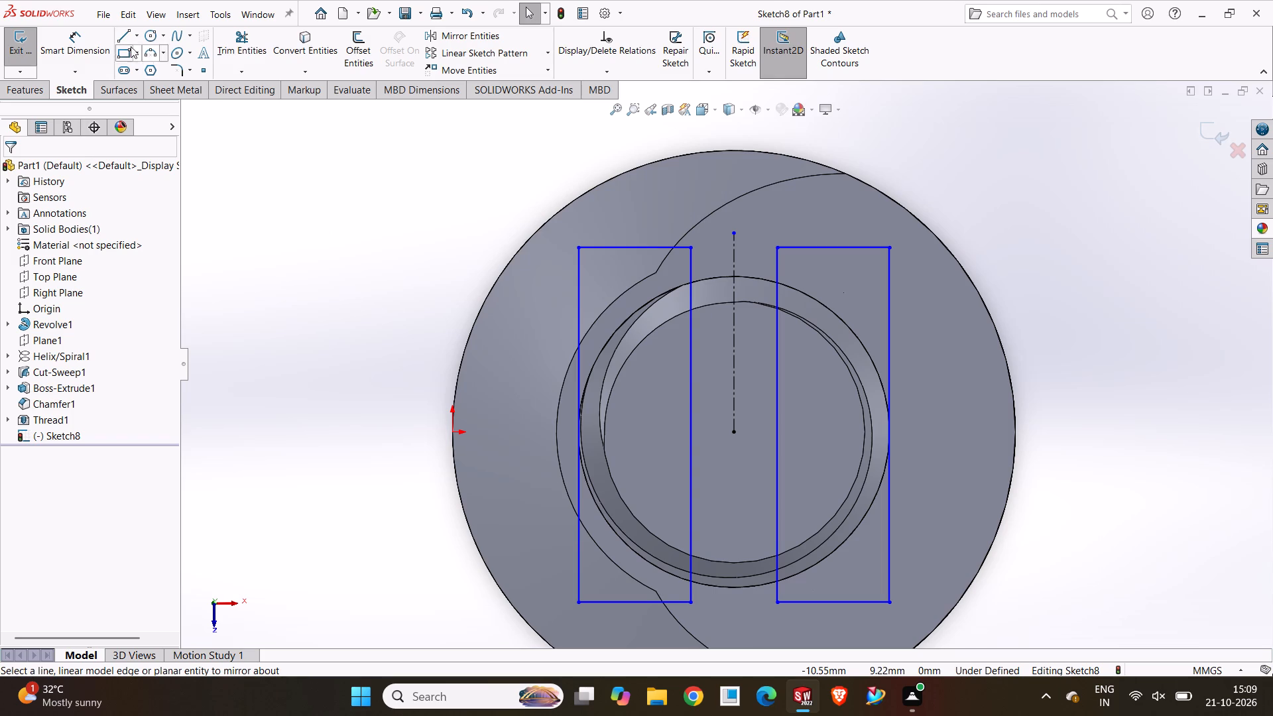
# Dimension the distance between the two rectangles' inner vertical edges as 10 mm.
pyautogui.click(94, 38)
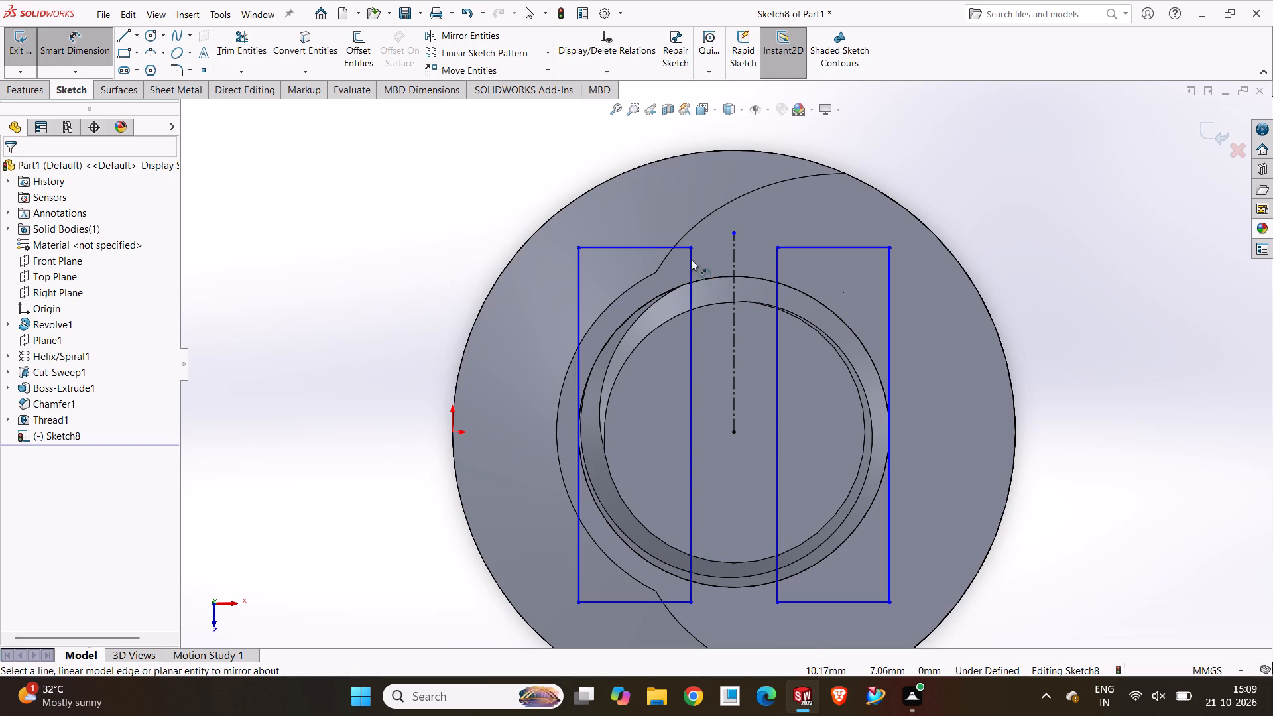
pyautogui.click(690, 268)
pyautogui.click(777, 263)
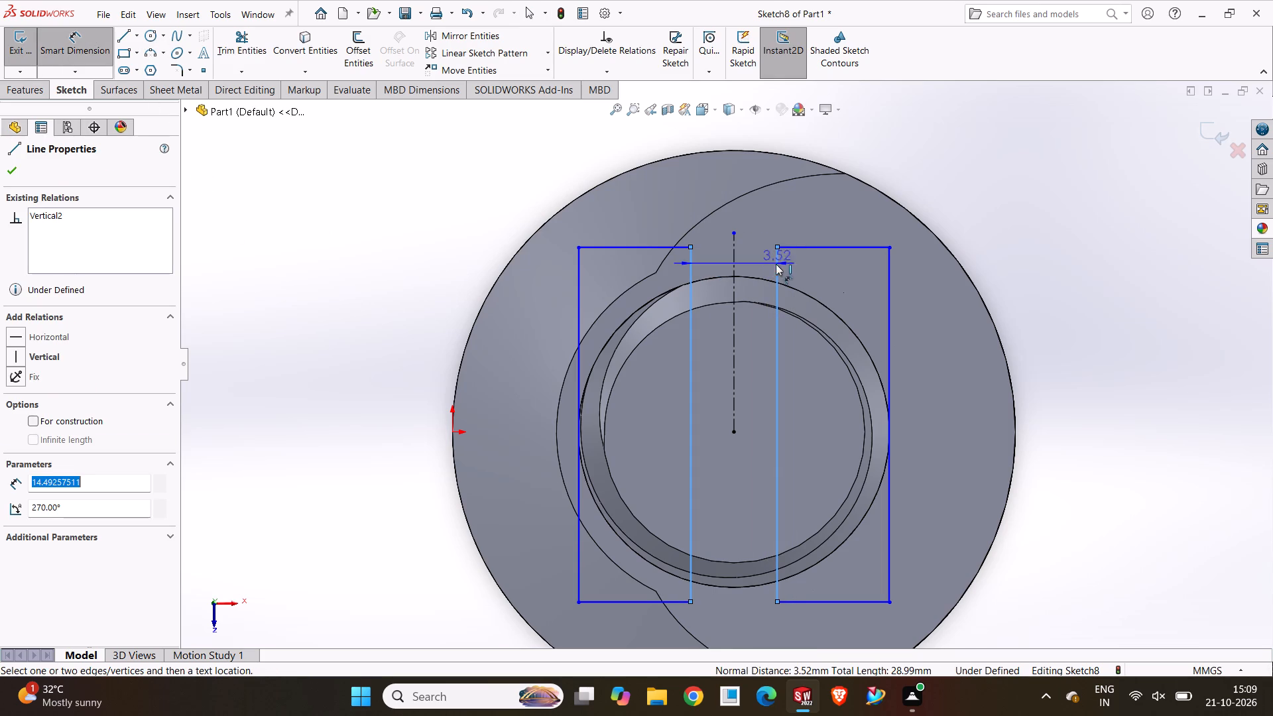
pyautogui.click(706, 133)
pyautogui.write('10')
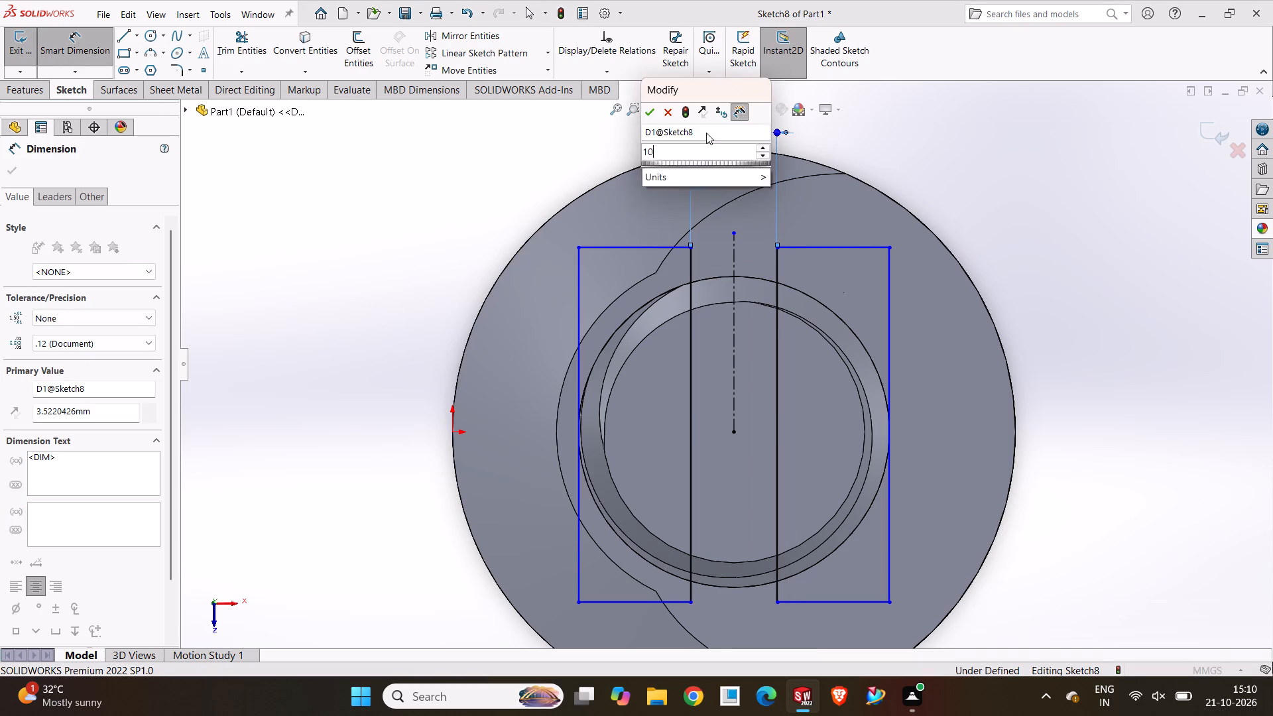
pyautogui.press('Return')
pyautogui.click(1035, 210)
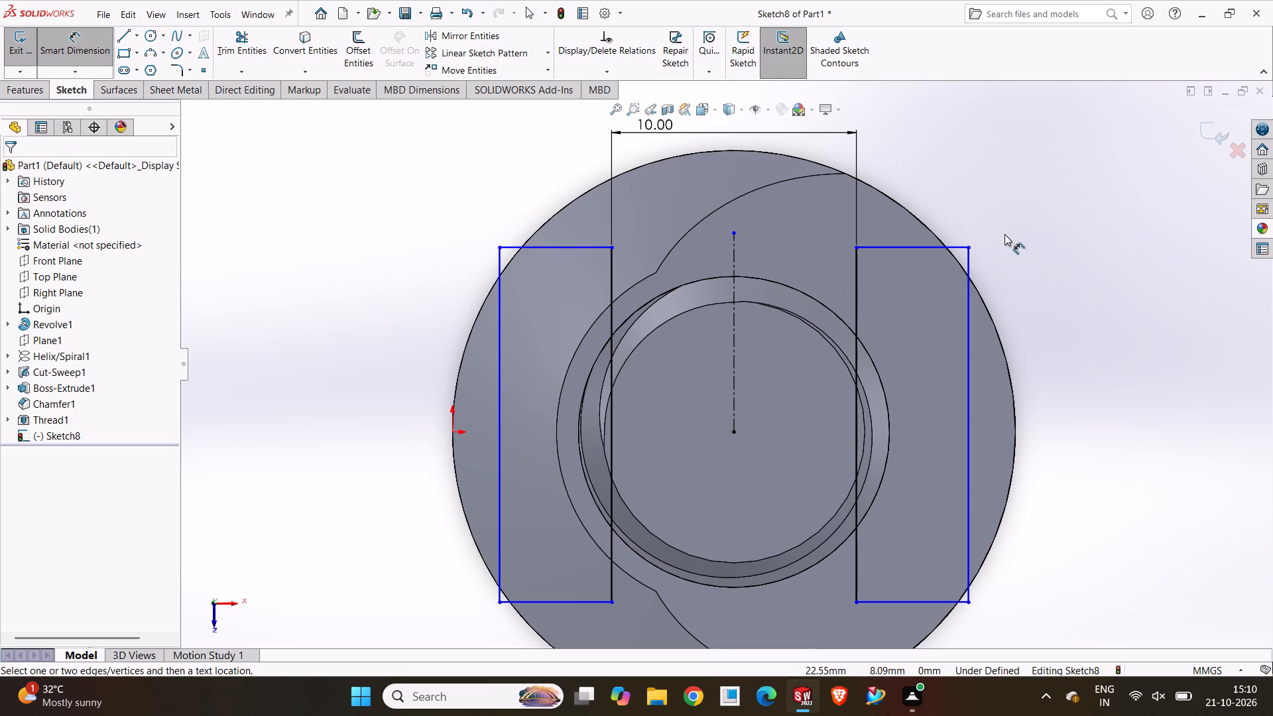
# Dimension the outer vertical edge of the original rectangle as 15 mm.
pyautogui.click(971, 387)
pyautogui.click(1063, 374)
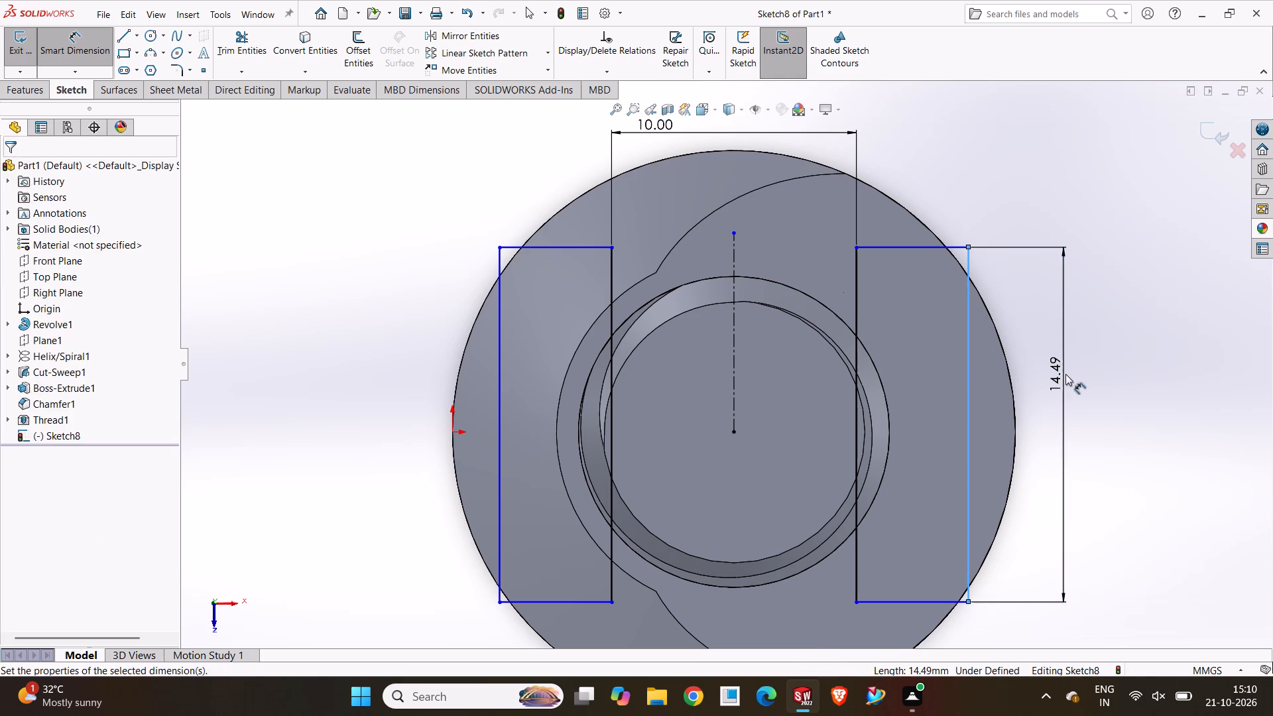
pyautogui.write('15')
pyautogui.press('Return')
pyautogui.click(1132, 500)
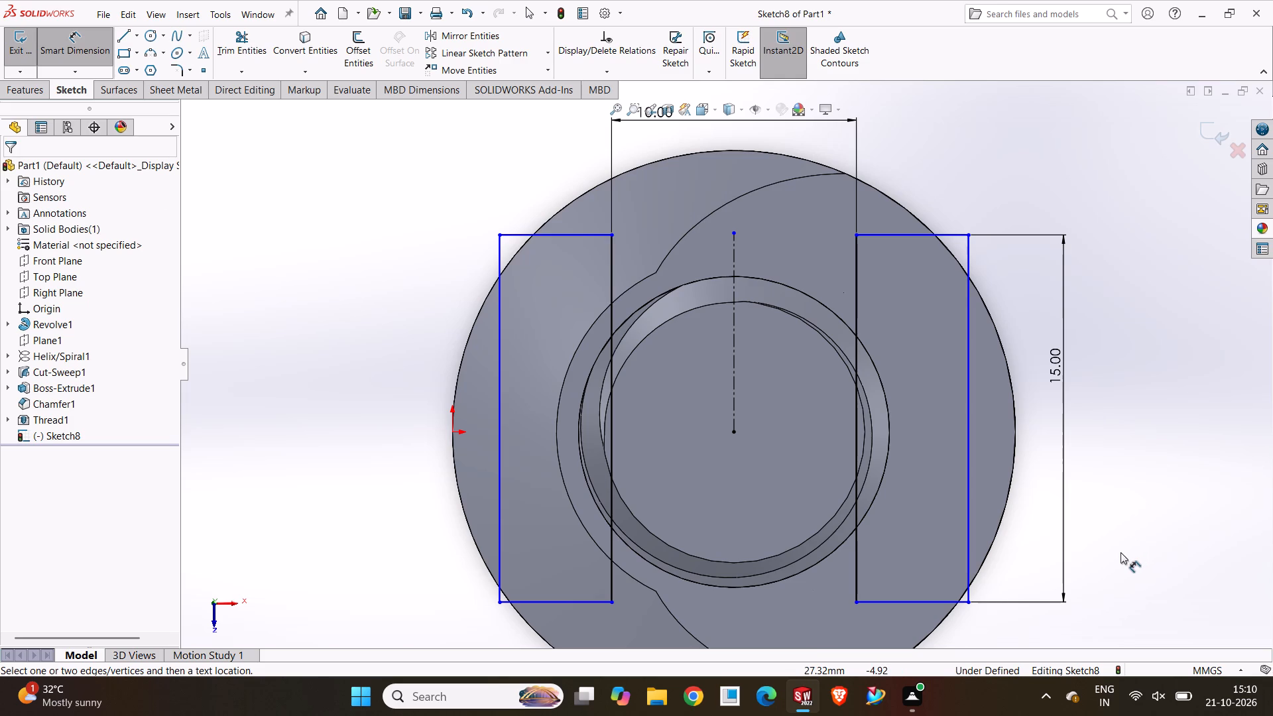
# Dimension the upper horizontal edge of the original rectangle as 5 mm.
pyautogui.click(899, 236)
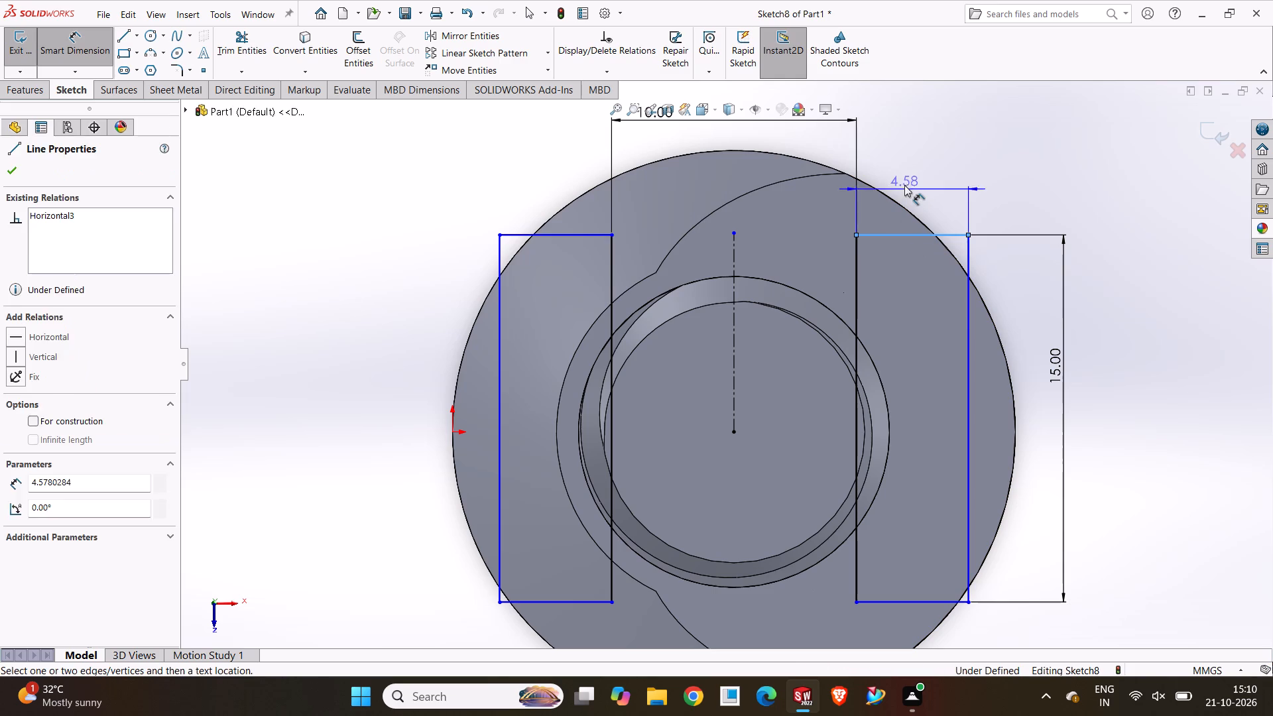
pyautogui.click(906, 182)
pyautogui.press('5')
pyautogui.press('Return')
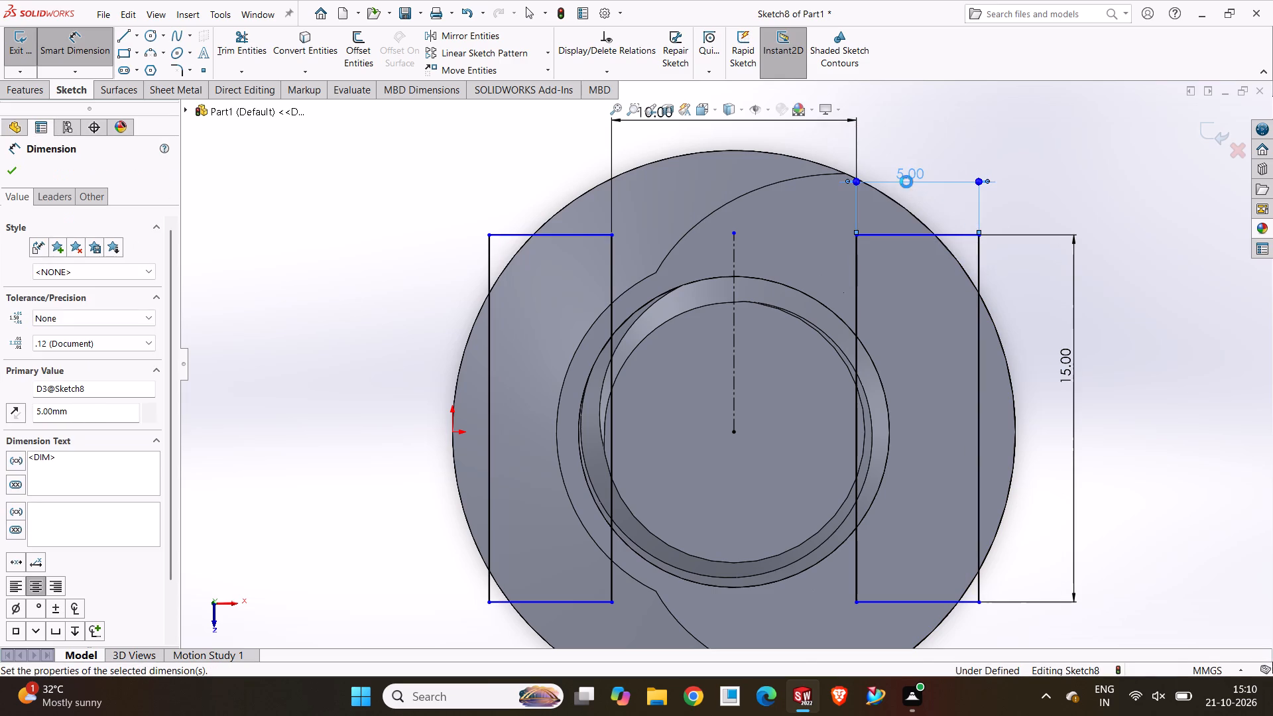
pyautogui.click(1119, 168)
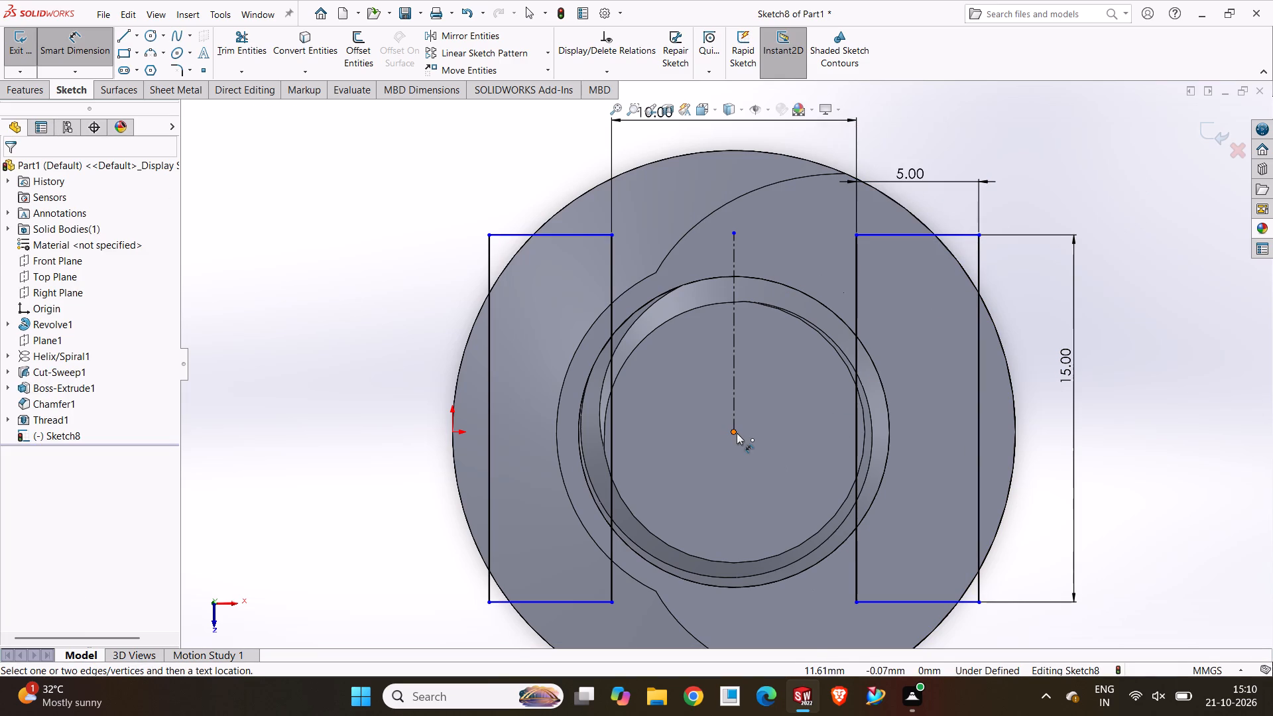
# Dimension the vertical distance from the shaft centre to the original rectangle's lower inner corner as 7.50 mm, and tidy the dimension's placement.
pyautogui.click(737, 433)
pyautogui.click(855, 601)
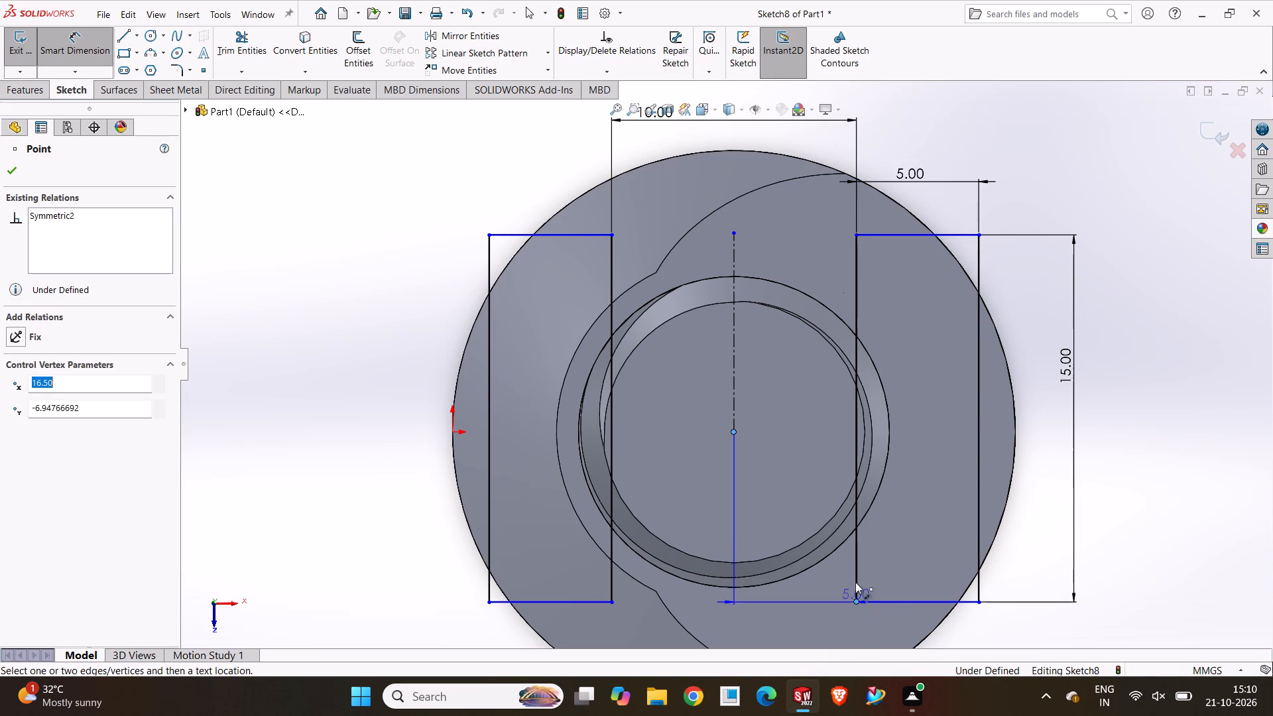
pyautogui.click(1024, 558)
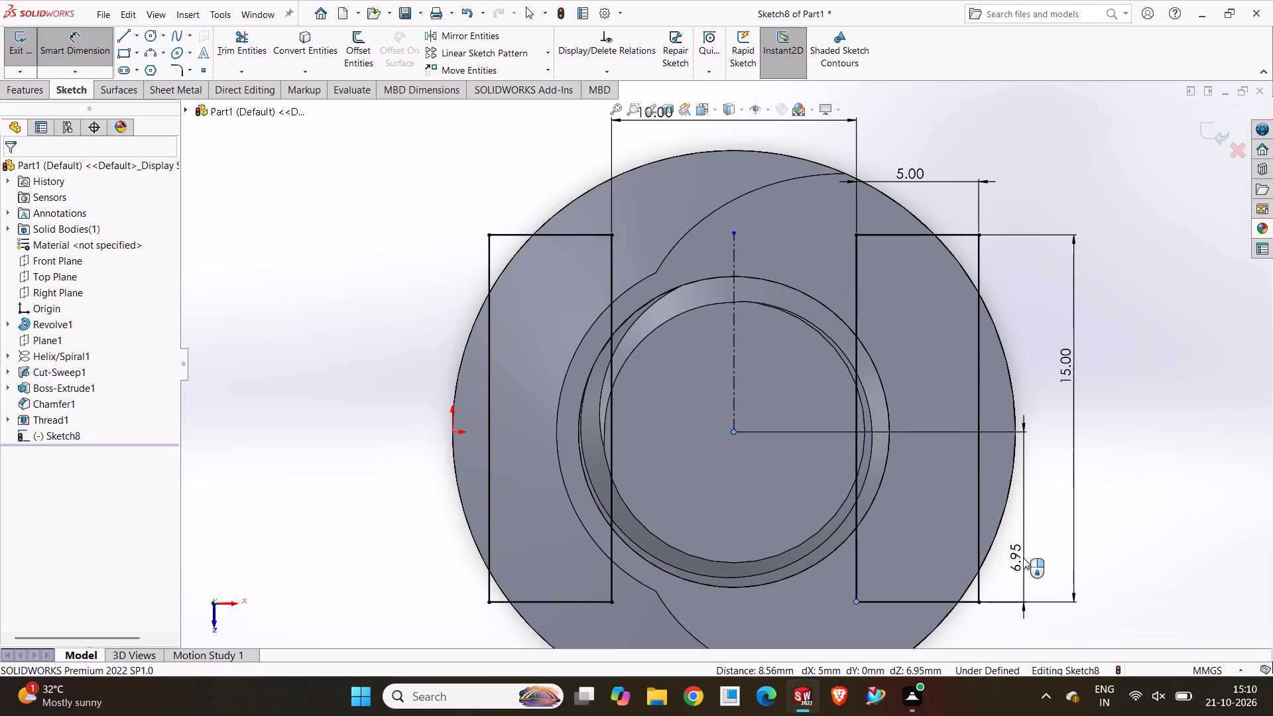
pyautogui.write('7.50')
pyautogui.press('Return')
pyautogui.click(1136, 515)
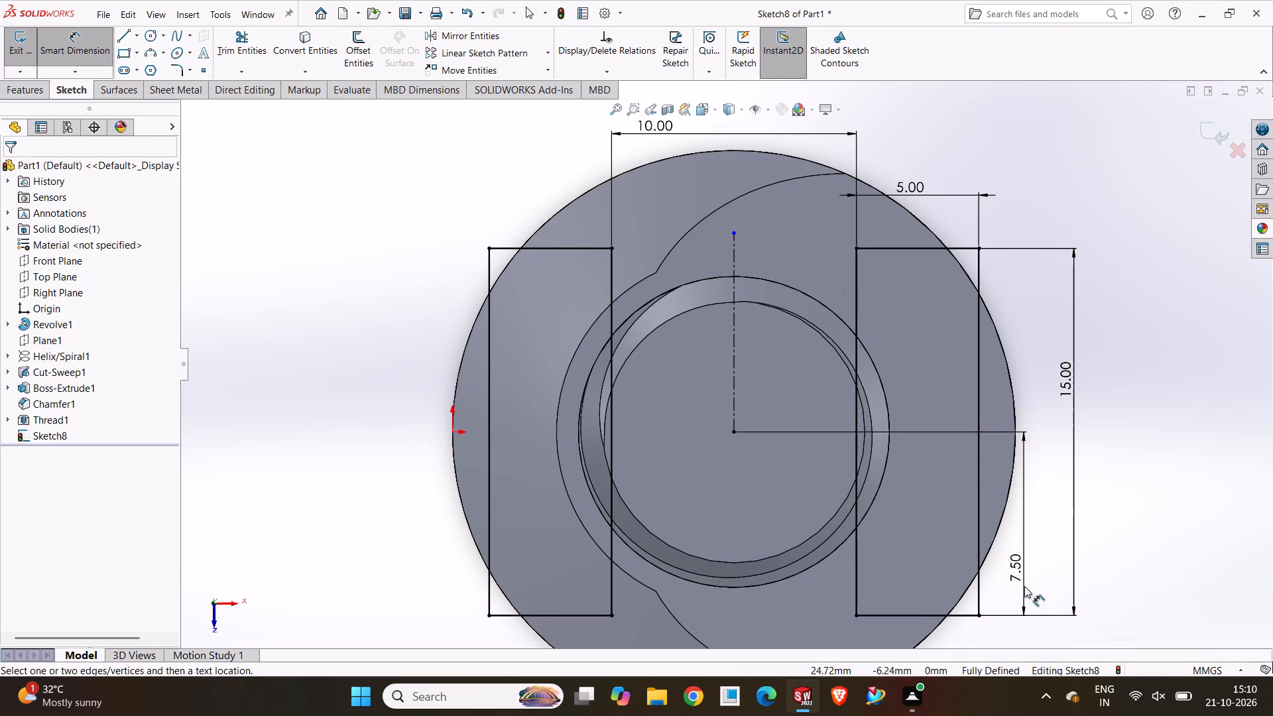
pyautogui.moveTo(1007, 583); pyautogui.dragTo(1016, 520)
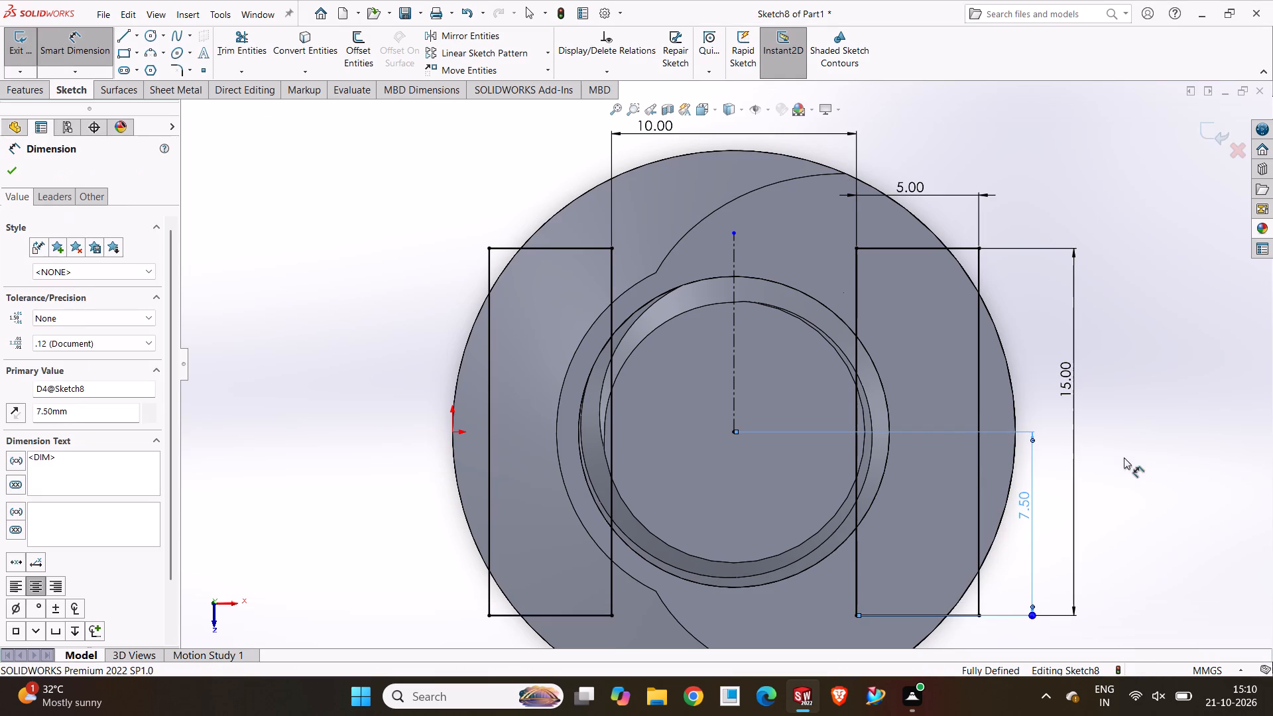
pyautogui.click(1130, 470)
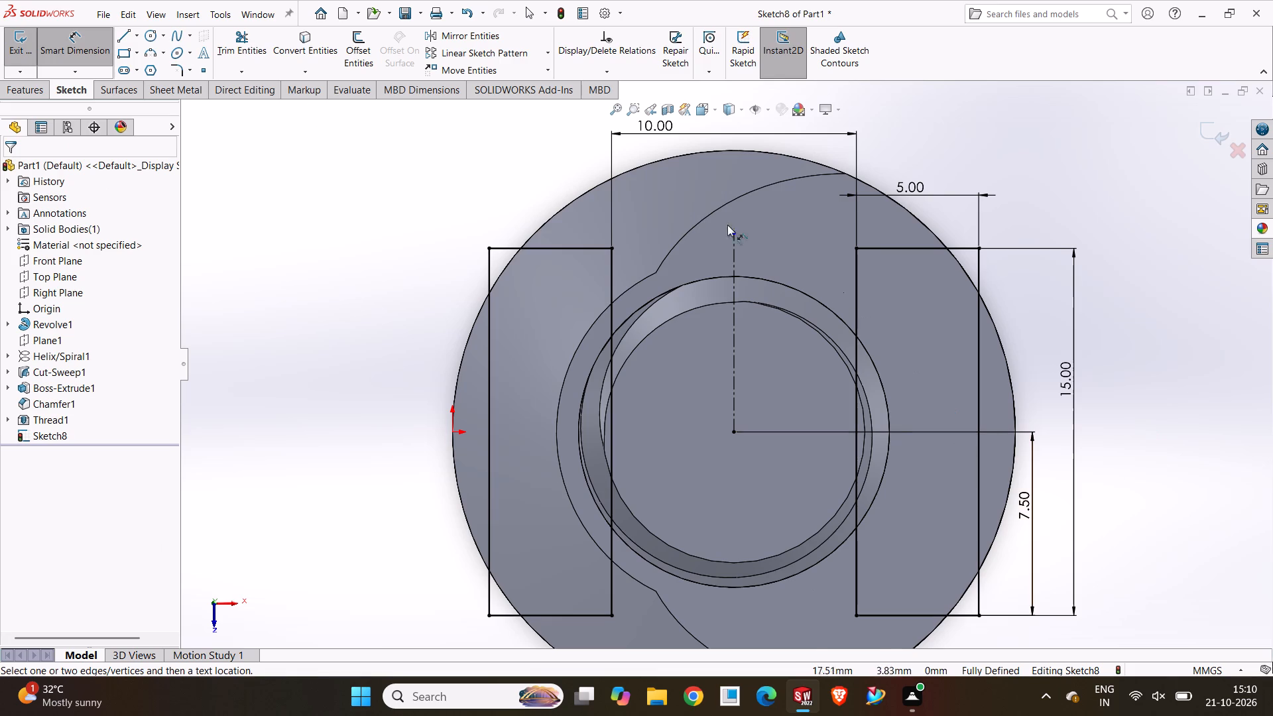
# Start an extruded cut of both rectangles with the Offset From Surface end condition, using the shoulder face above the trapezoidal thread.
pyautogui.click(29, 84)
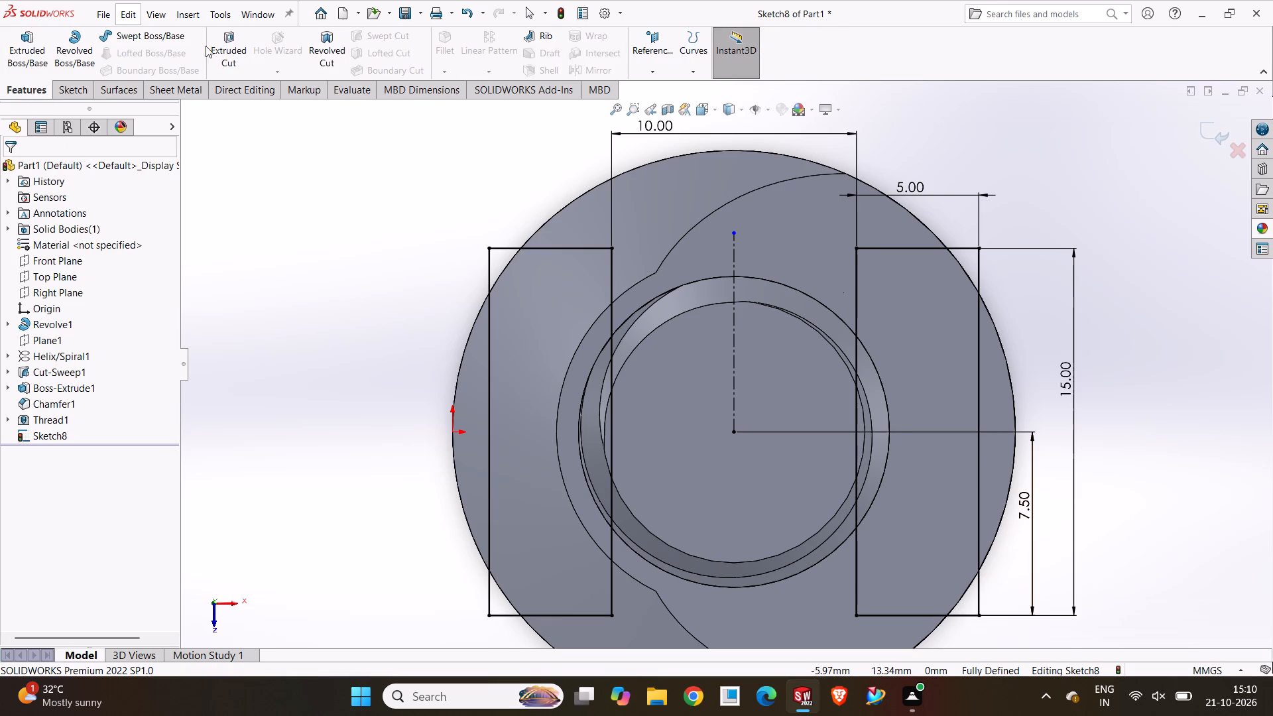
pyautogui.click(243, 50)
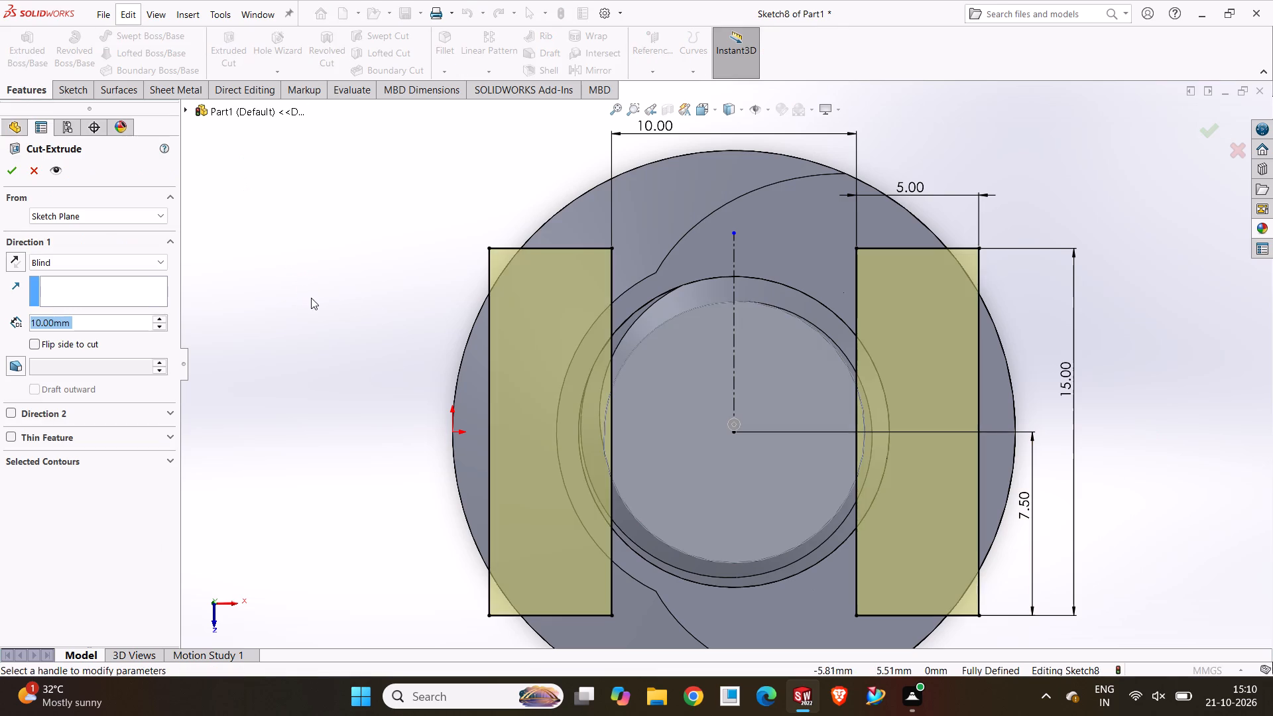
pyautogui.scroll(2, 339, 343)
pyautogui.moveTo(333, 339); pyautogui.dragTo(357, 194, button='middle')
pyautogui.scroll(3, 408, 331)
pyautogui.middleClick(408, 331)
pyautogui.scroll(3, 444, 309)
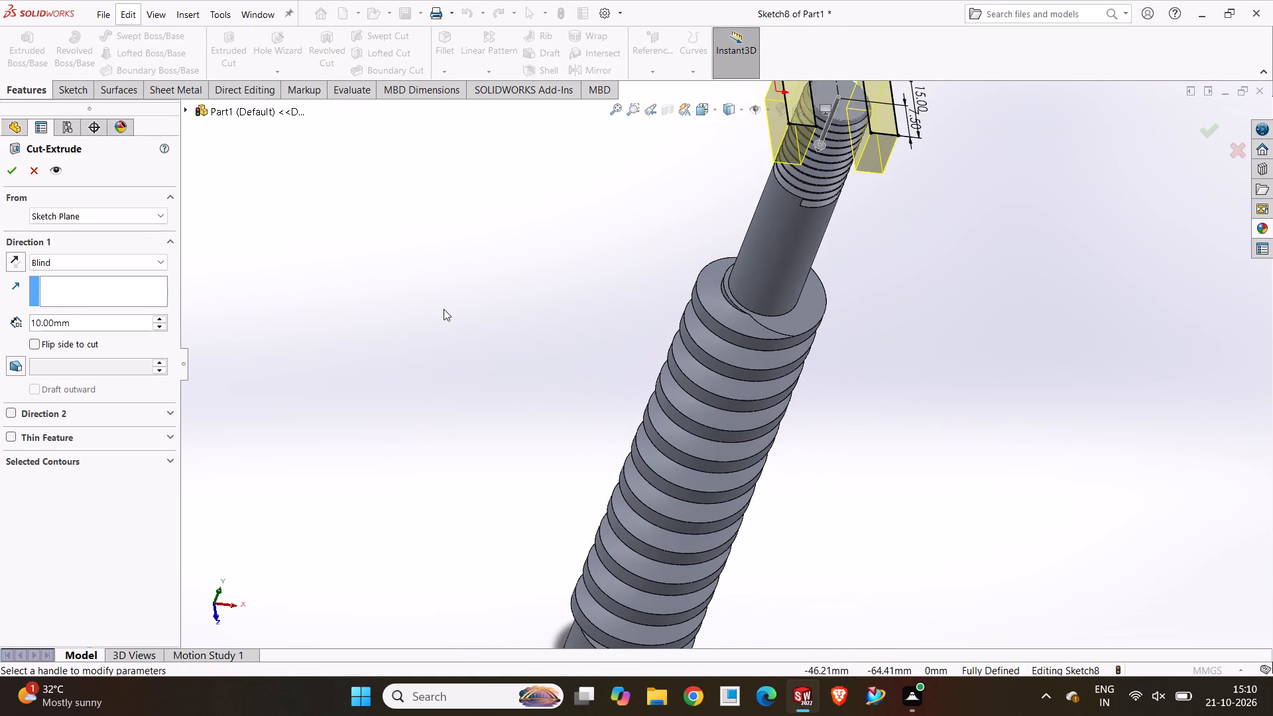
pyautogui.moveTo(536, 310); pyautogui.dragTo(536, 304, button='middle')
pyautogui.click(52, 268)
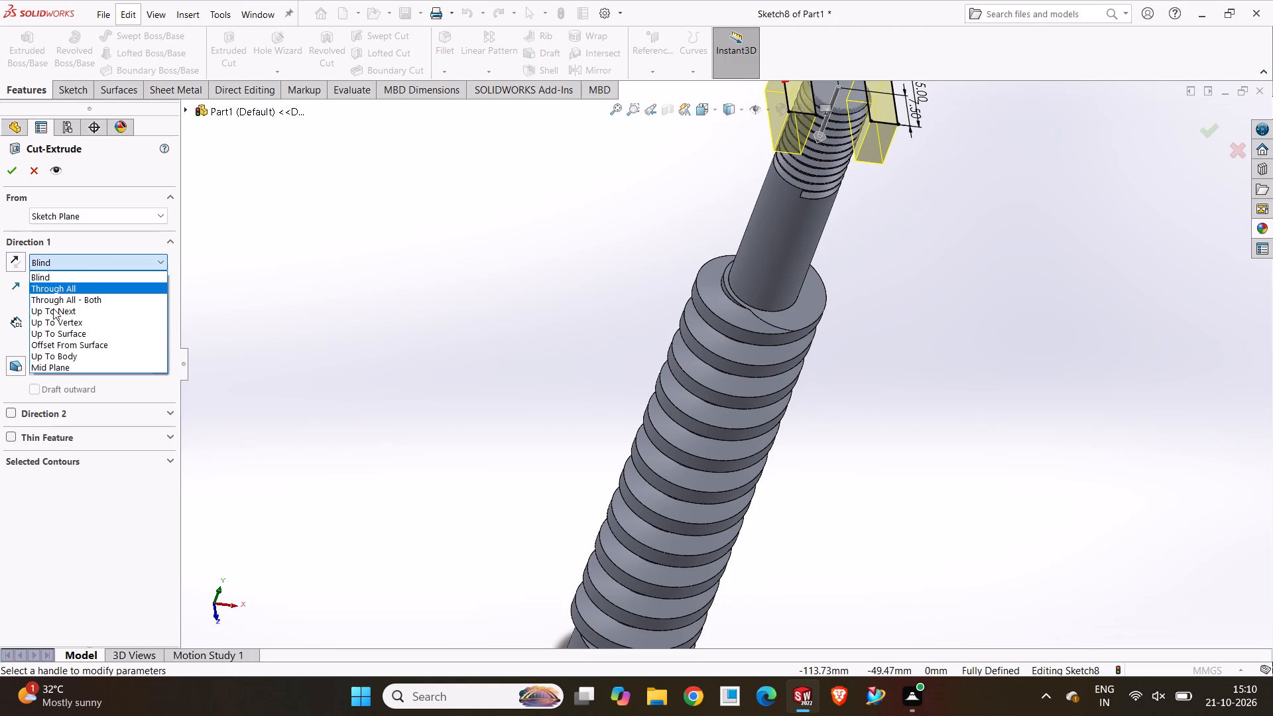
pyautogui.click(55, 343)
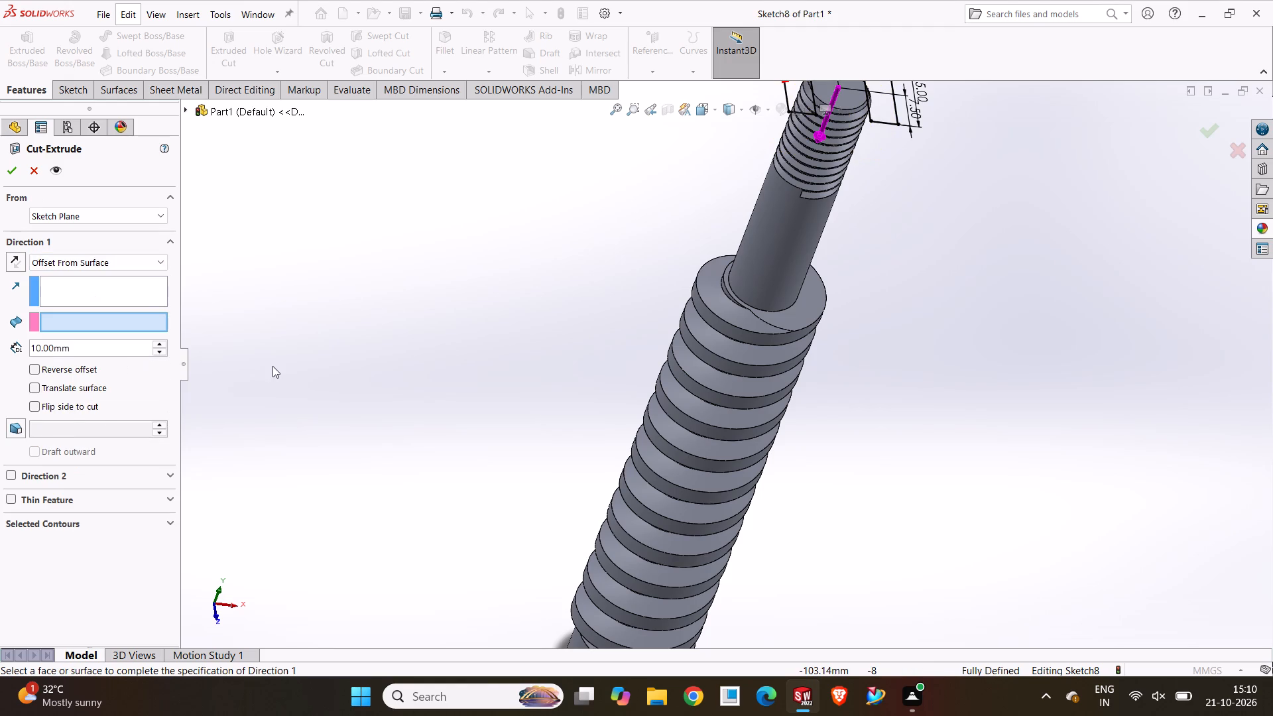
pyautogui.click(805, 306)
pyautogui.moveTo(546, 294); pyautogui.dragTo(527, 201, button='middle')
pyautogui.scroll(1, 556, 238)
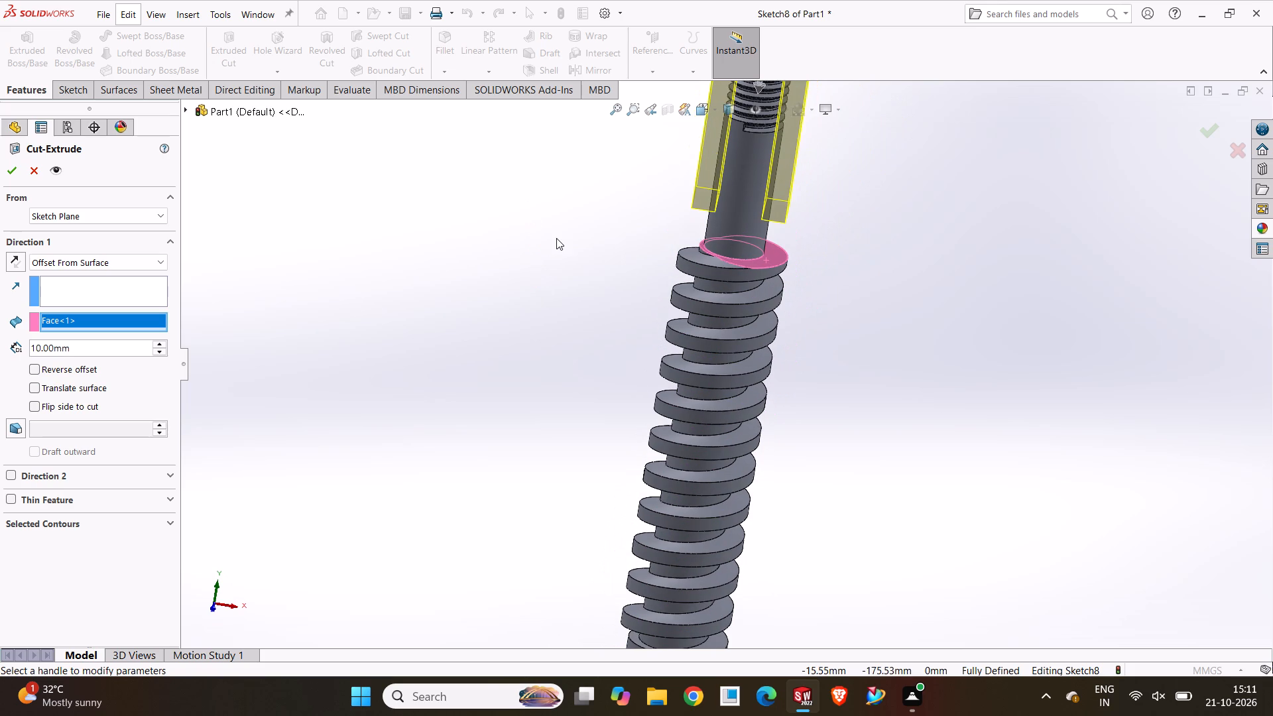
# Try a 20 mm offset, a flipped cut side and a reversed offset, keeping a 10 mm offset with Translate surface enabled.
pyautogui.click(164, 347)
pyautogui.click(159, 358)
pyautogui.tripleClick(158, 355)
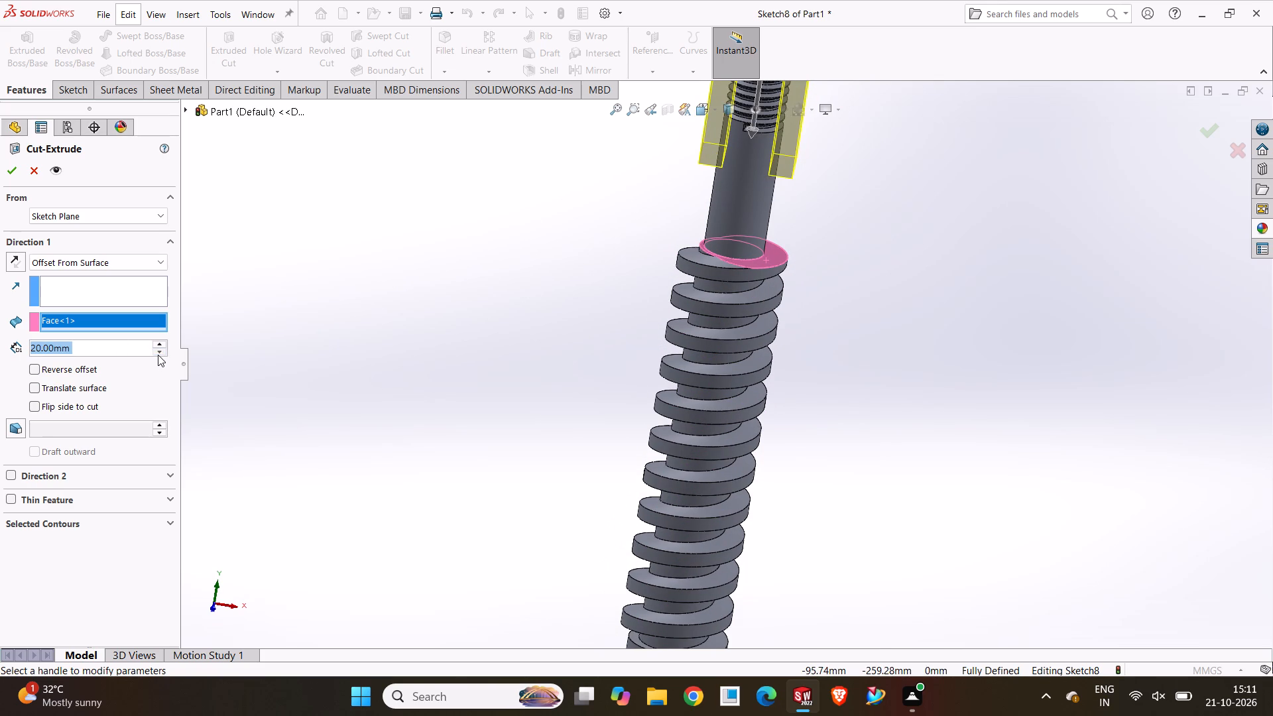
pyautogui.click(158, 355)
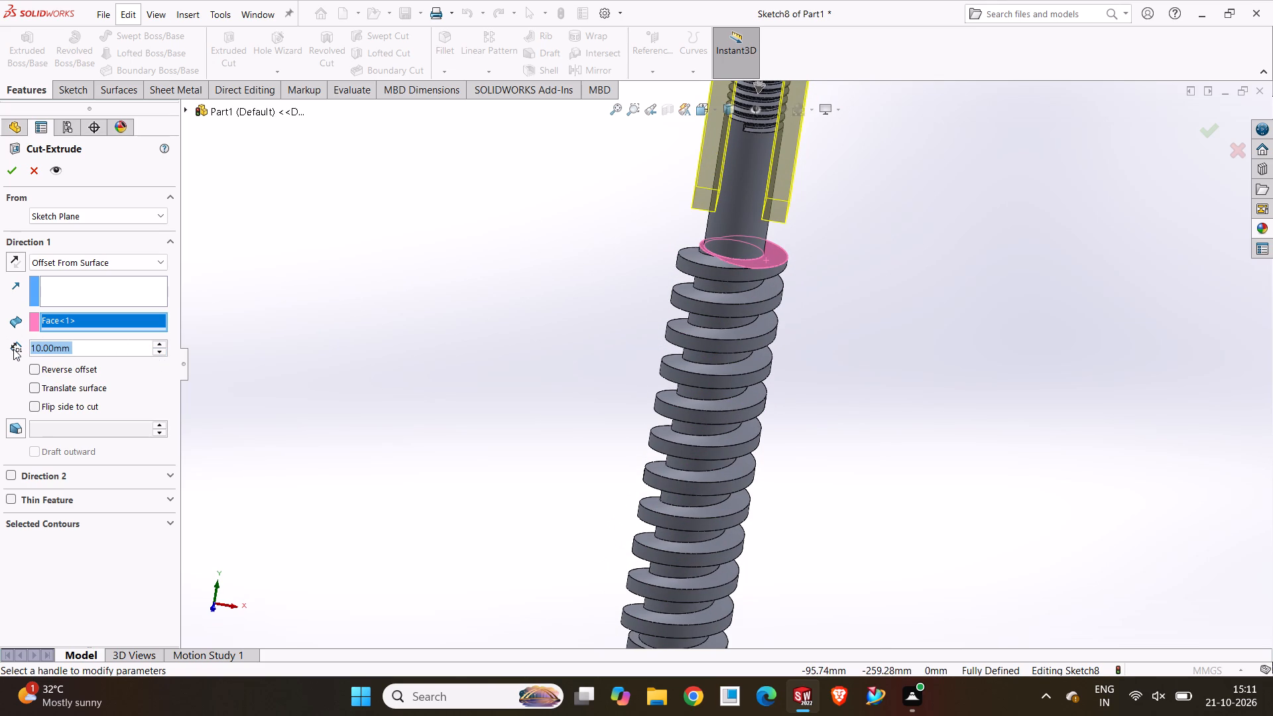
pyautogui.click(15, 349)
pyautogui.click(32, 404)
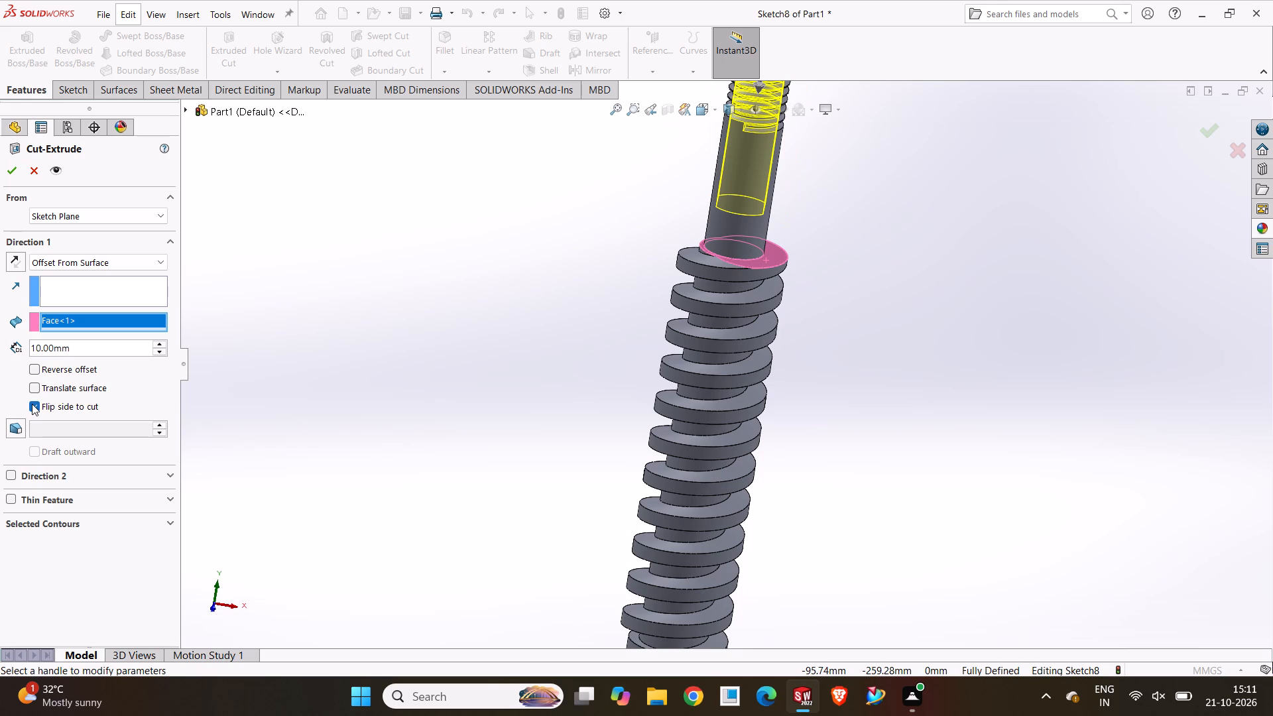
pyautogui.click(34, 402)
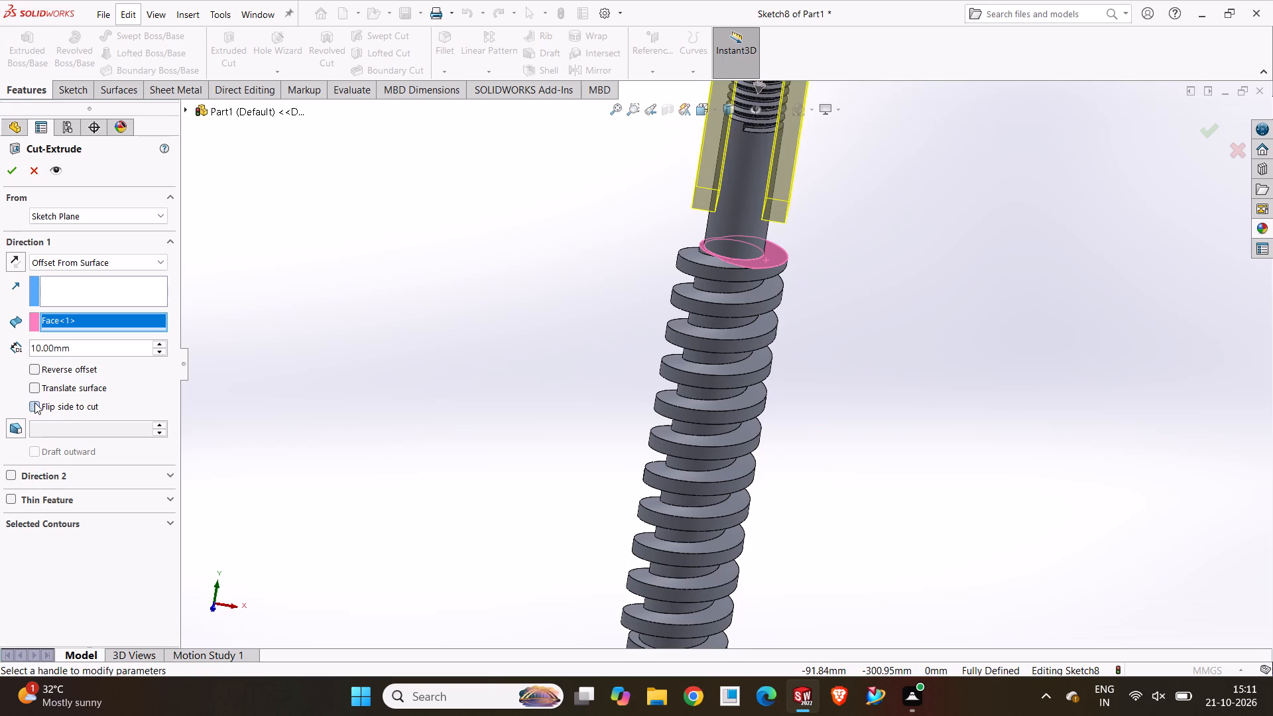
pyautogui.click(34, 371)
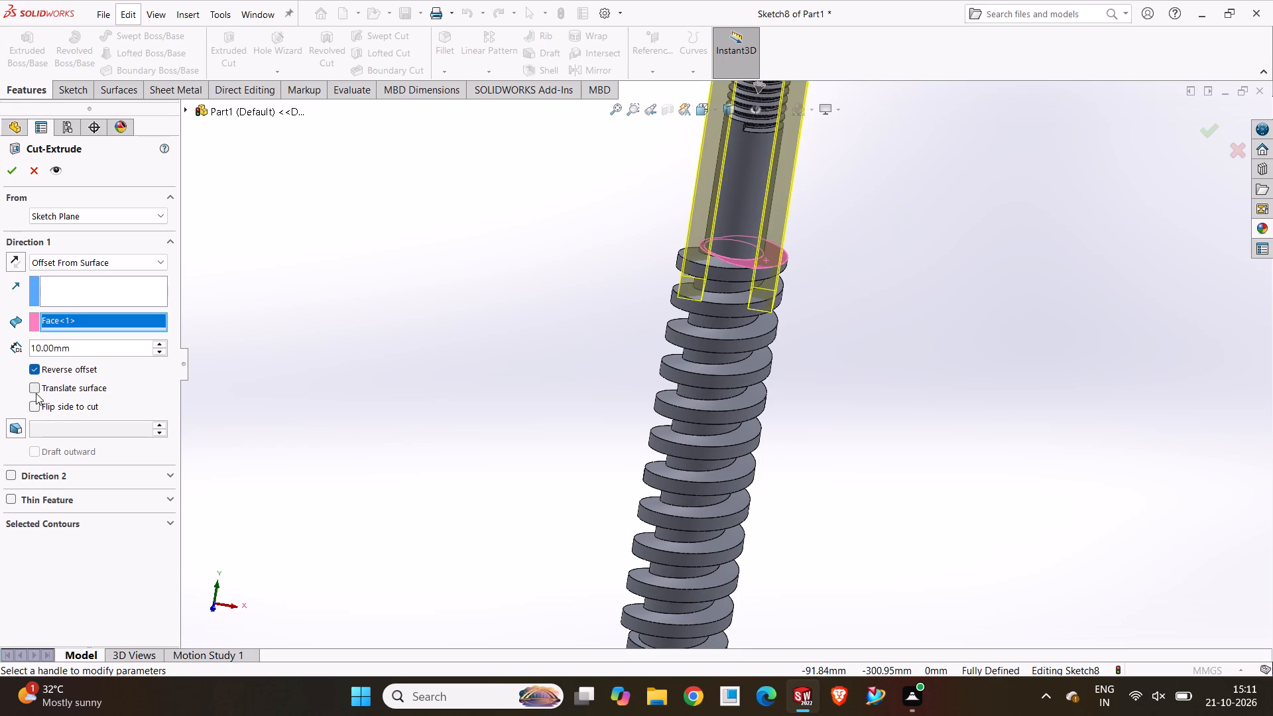
pyautogui.click(33, 387)
pyautogui.click(30, 367)
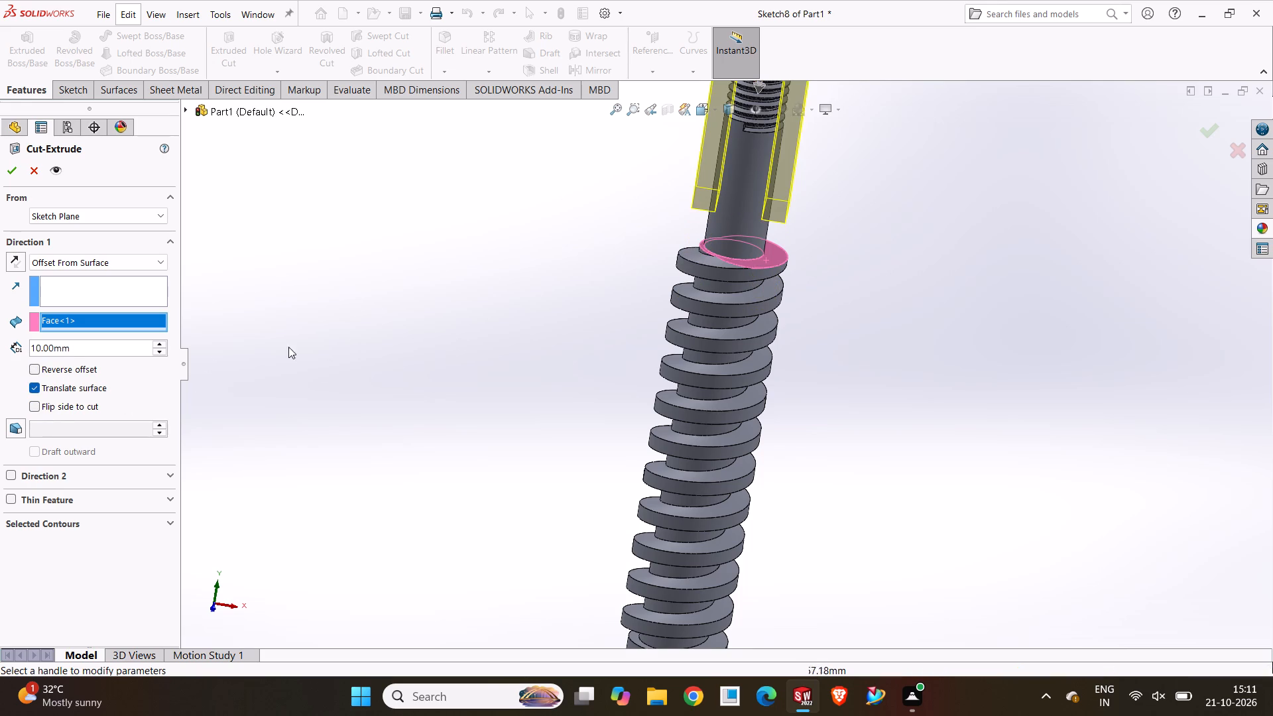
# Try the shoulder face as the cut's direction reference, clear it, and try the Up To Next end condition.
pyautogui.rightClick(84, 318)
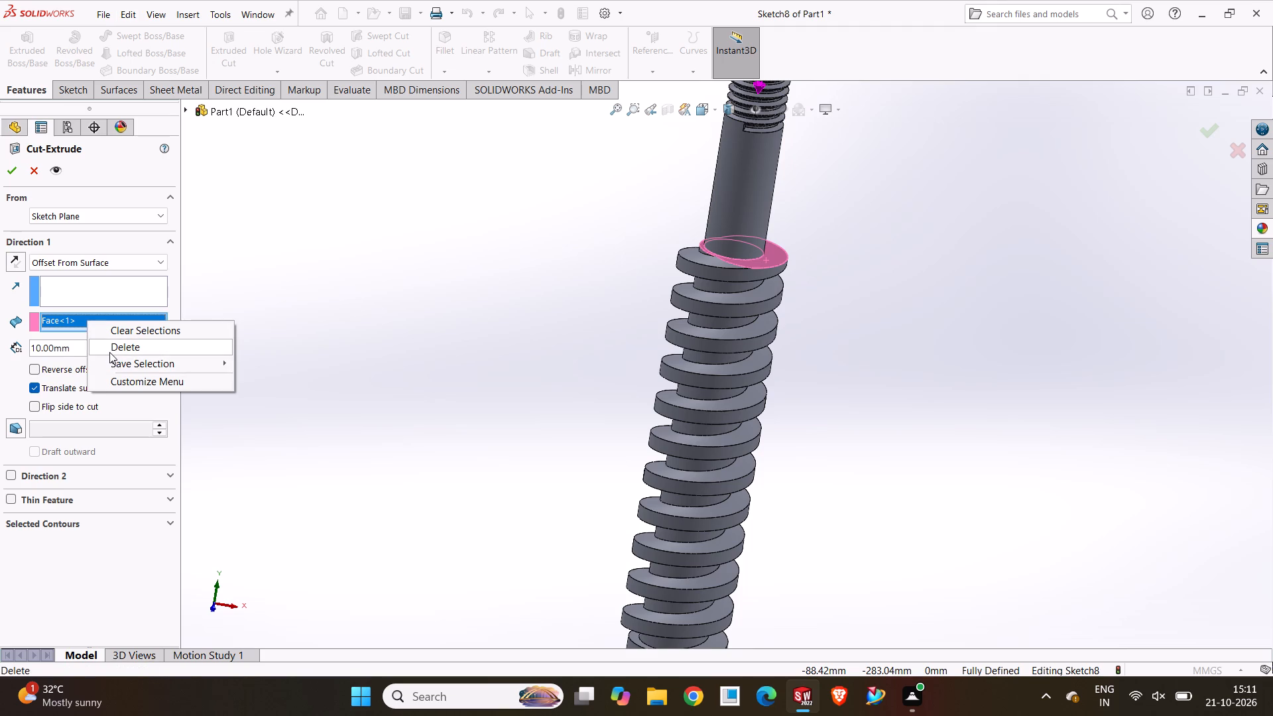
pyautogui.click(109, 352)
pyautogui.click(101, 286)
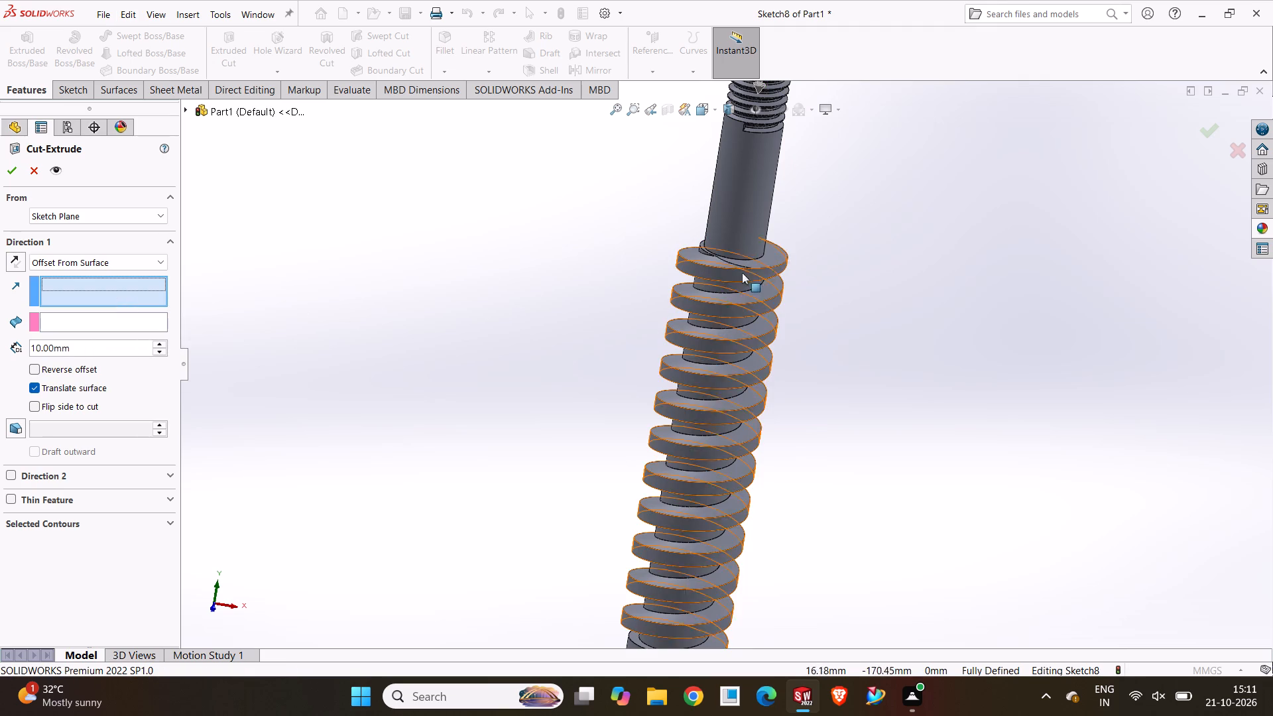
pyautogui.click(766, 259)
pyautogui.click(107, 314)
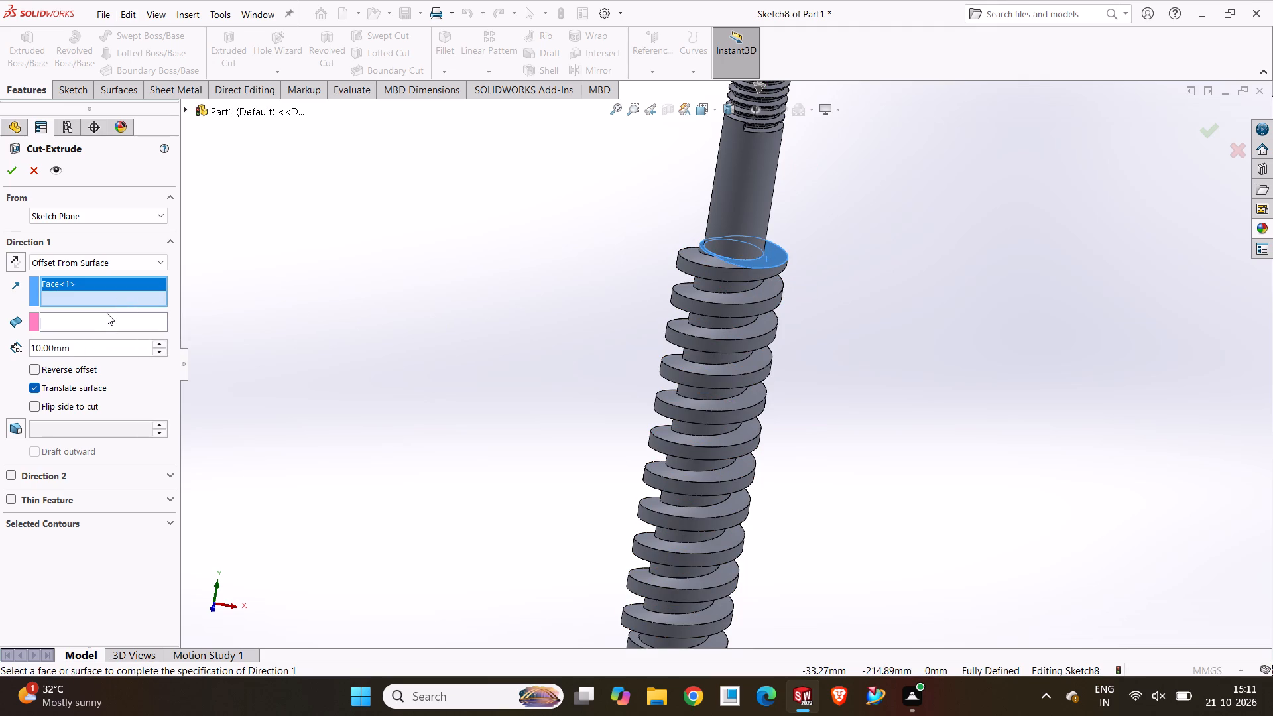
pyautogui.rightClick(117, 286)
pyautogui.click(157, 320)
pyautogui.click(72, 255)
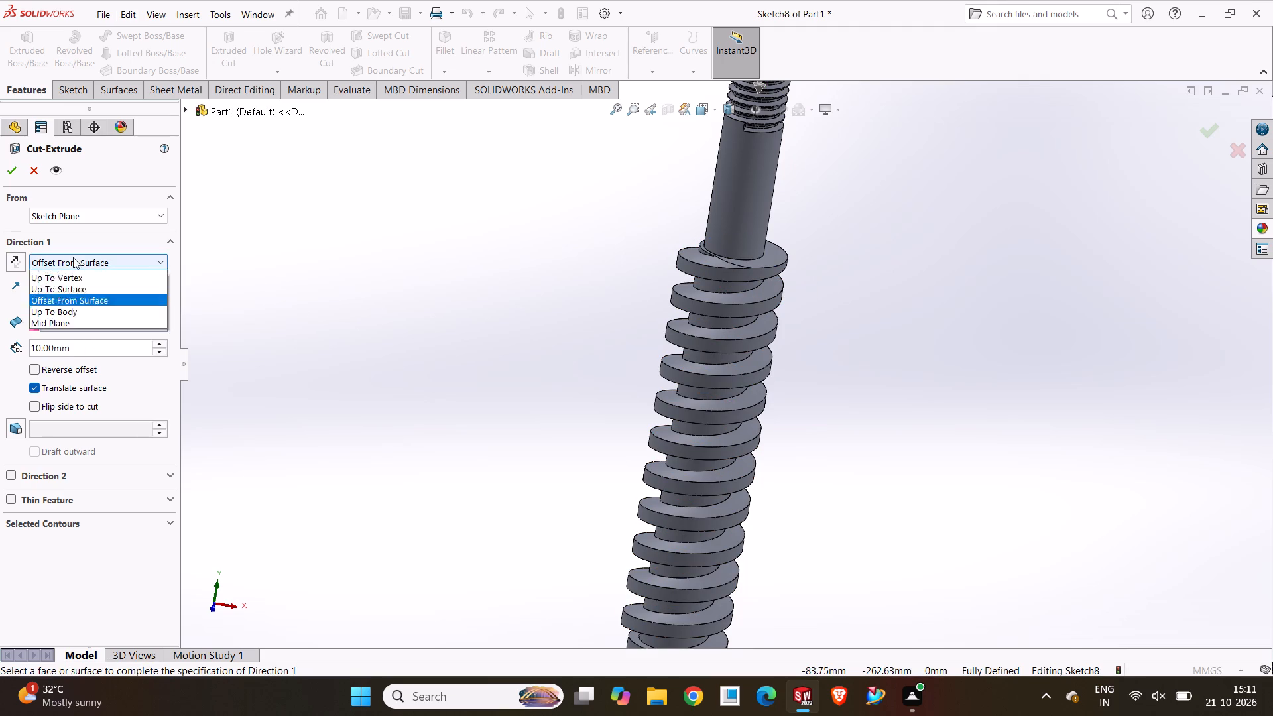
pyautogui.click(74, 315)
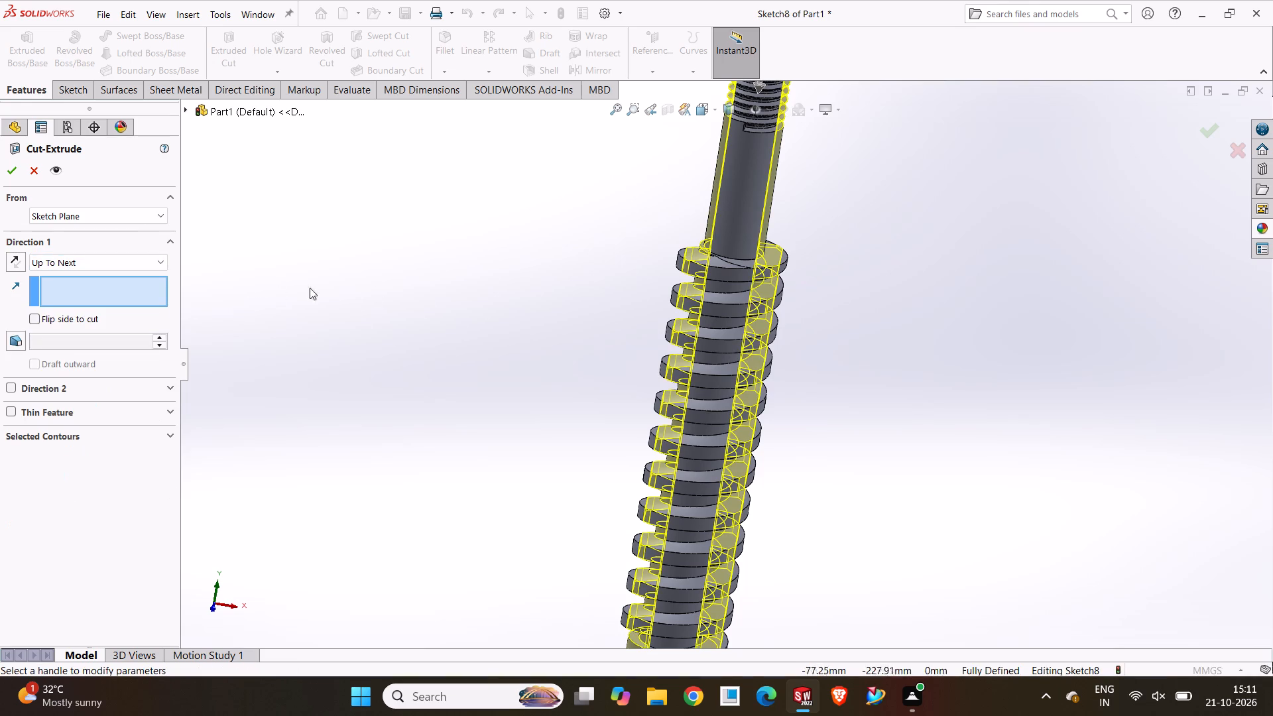
# Set the cut's end condition to Up To Surface, using the shoulder face above the trapezoidal thread, and complete the cut.
pyautogui.click(70, 268)
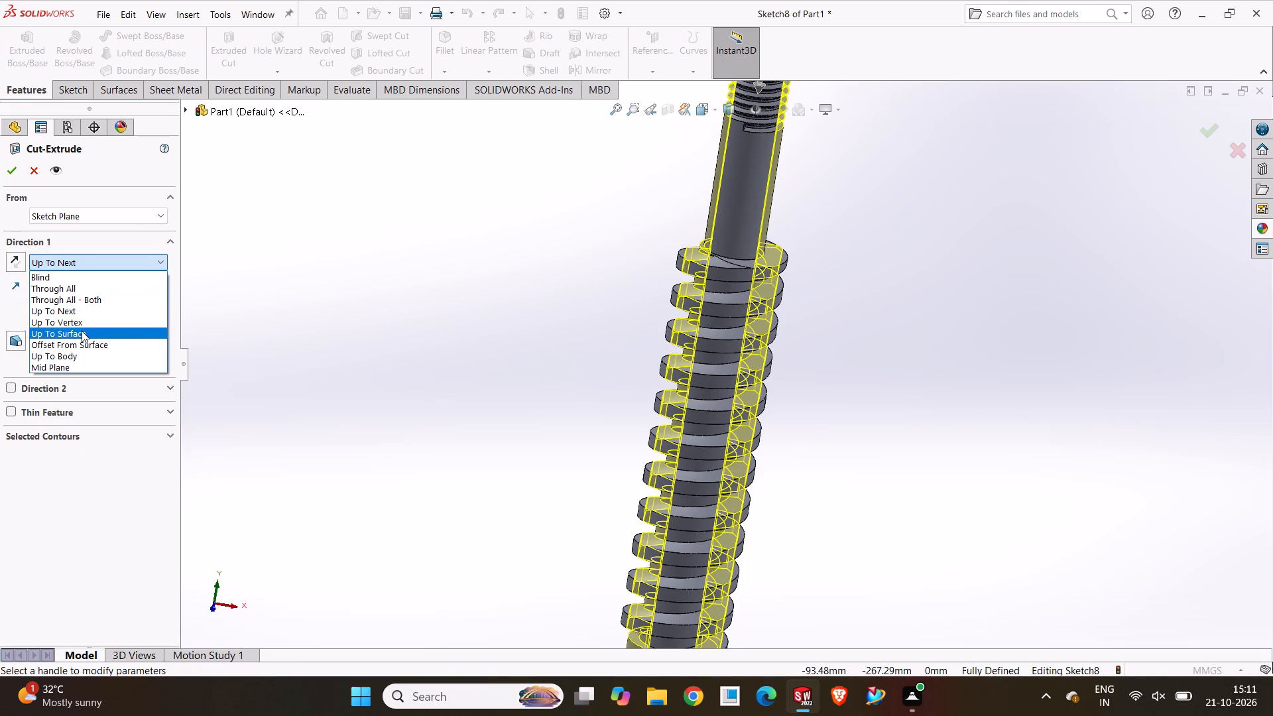
pyautogui.click(82, 331)
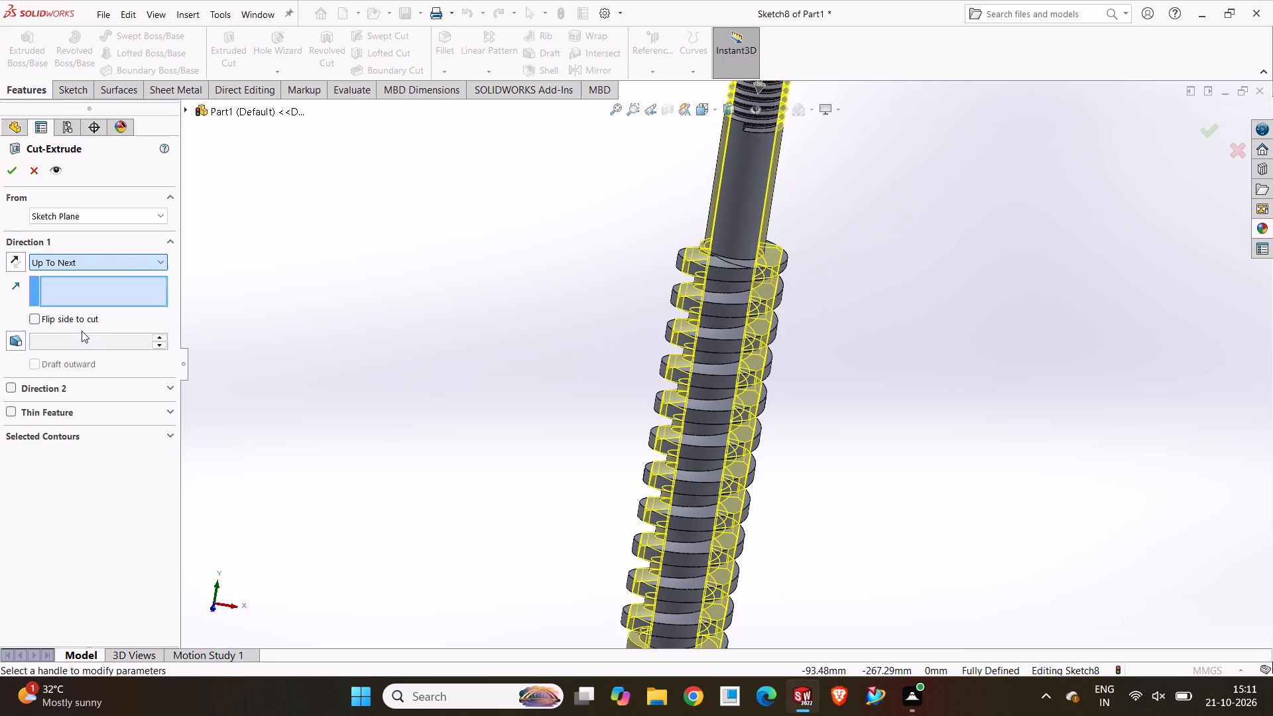
pyautogui.click(766, 258)
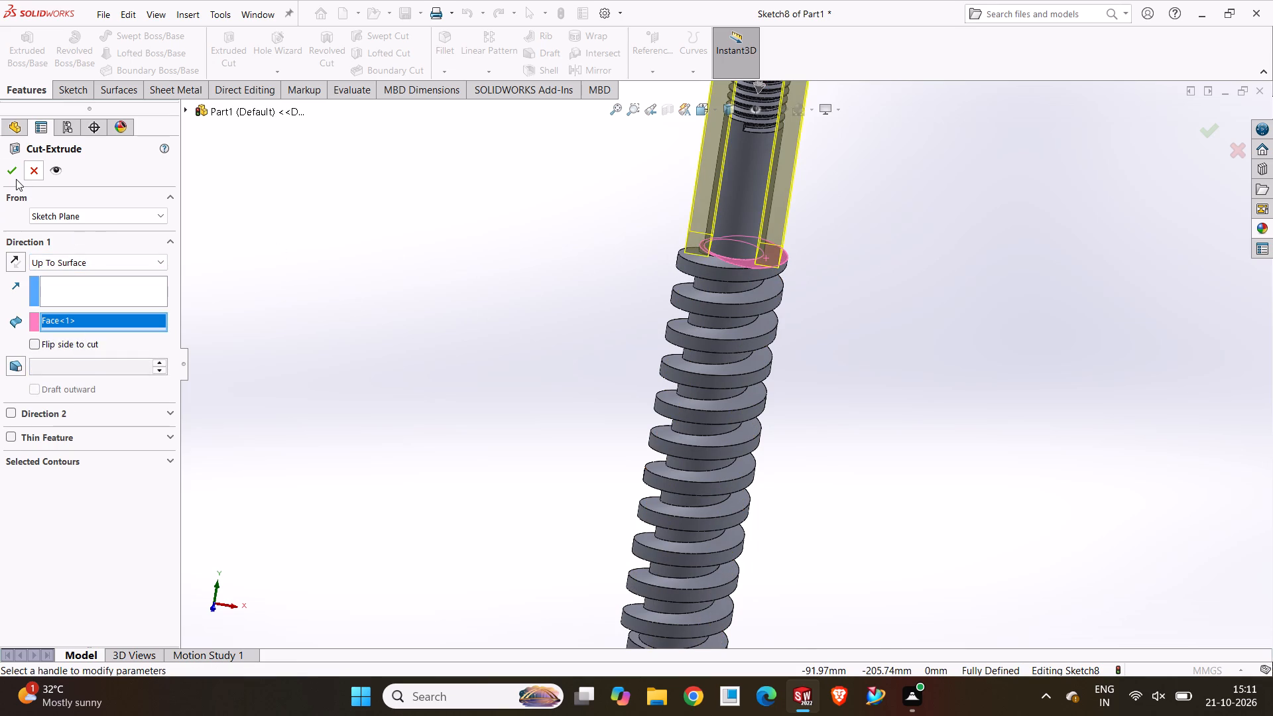
pyautogui.click(16, 179)
pyautogui.click(365, 297)
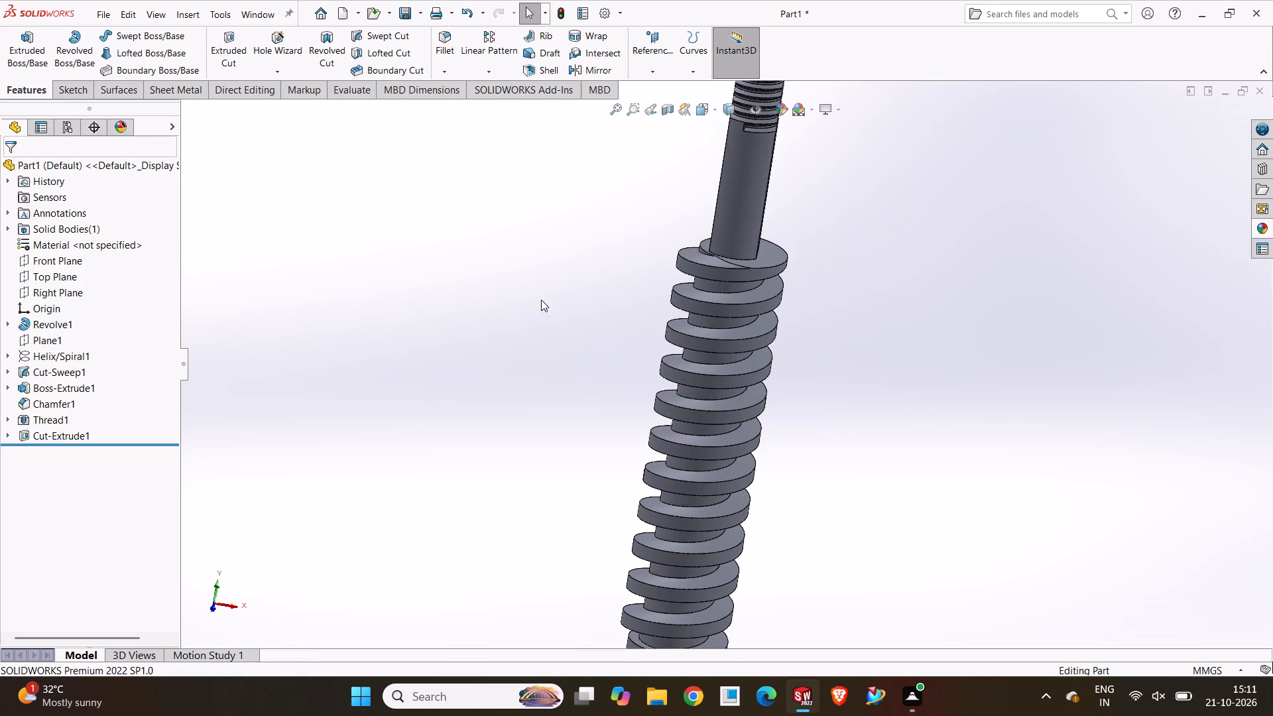
# Examine the two flats cut along the threaded shaft end and where they meet the shoulder, from several angles.
pyautogui.scroll(4, 629, 298)
pyautogui.moveTo(630, 298); pyautogui.dragTo(711, 373, button='middle')
pyautogui.scroll(-6, 782, 242)
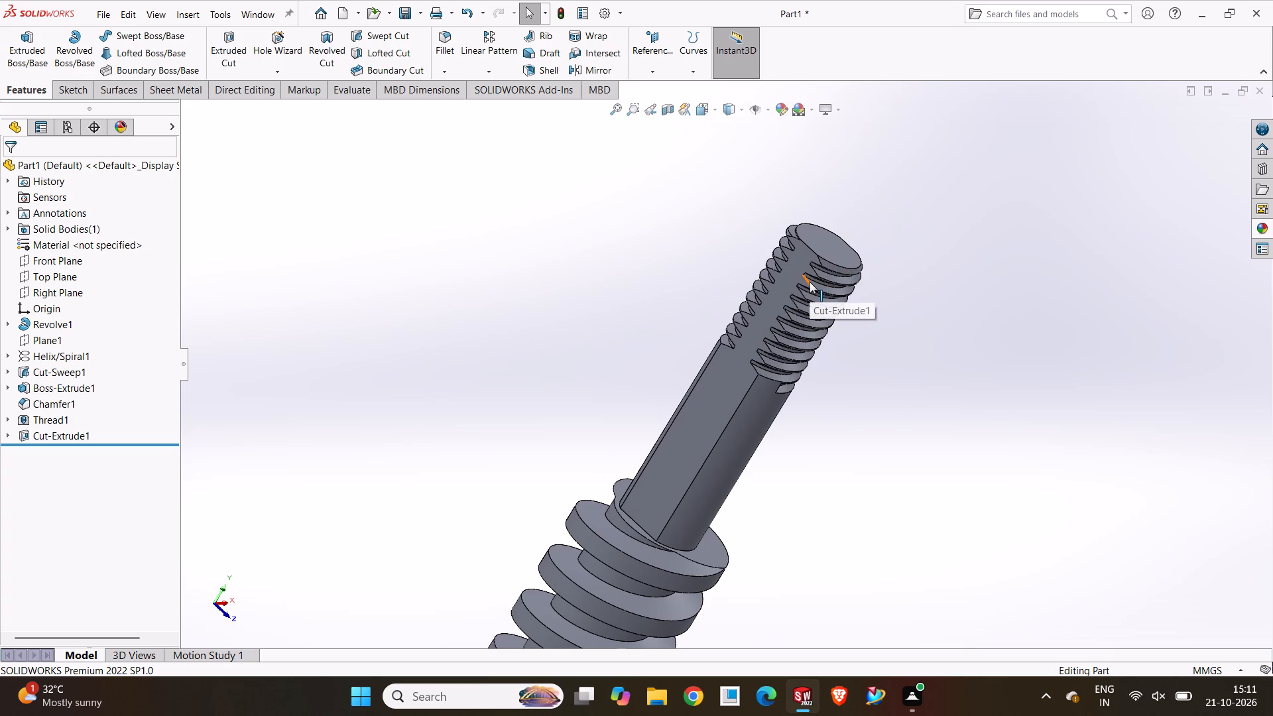
pyautogui.moveTo(810, 282); pyautogui.dragTo(710, 227, button='middle')
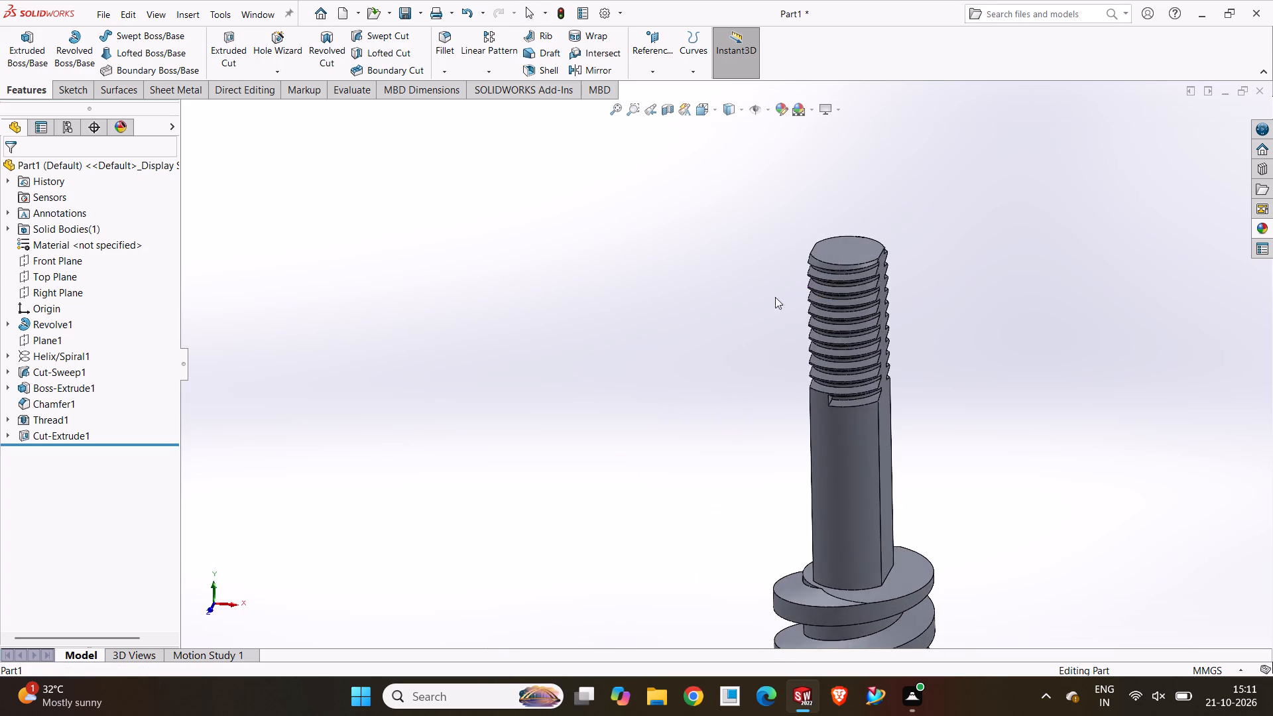
pyautogui.scroll(-2, 917, 319)
pyautogui.scroll(2, 916, 322)
pyautogui.moveTo(916, 322); pyautogui.dragTo(816, 288, button='middle')
pyautogui.scroll(1, 916, 322)
pyautogui.moveTo(643, 352); pyautogui.dragTo(676, 371, button='middle')
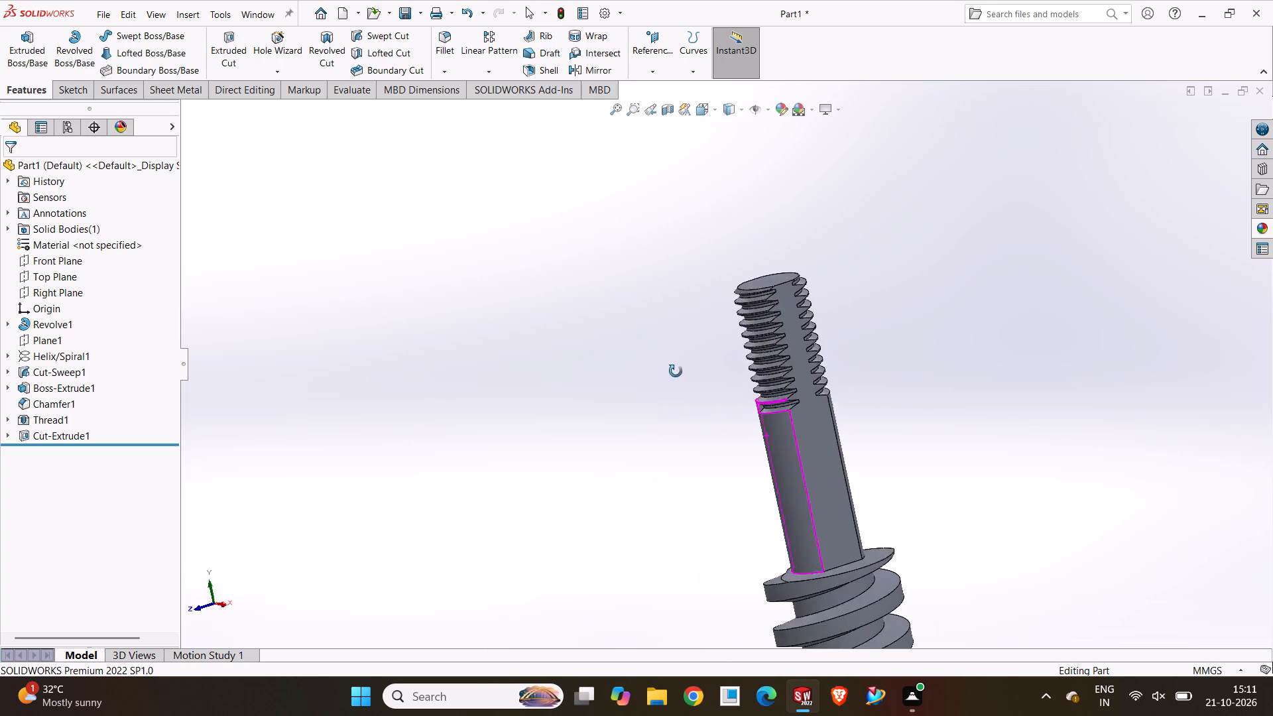
pyautogui.moveTo(676, 371); pyautogui.dragTo(711, 414, button='middle')
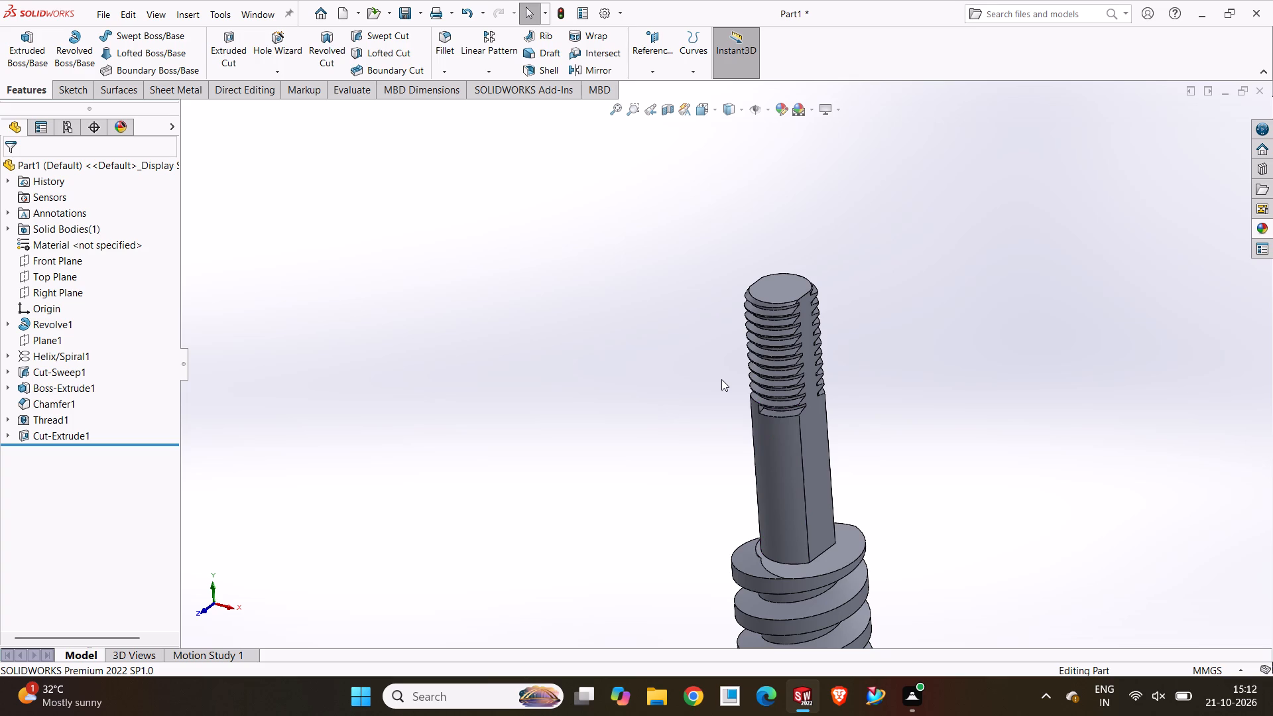
pyautogui.click(721, 379)
pyautogui.moveTo(757, 357); pyautogui.dragTo(806, 516, button='middle')
pyautogui.moveTo(792, 394); pyautogui.dragTo(762, 479, button='middle')
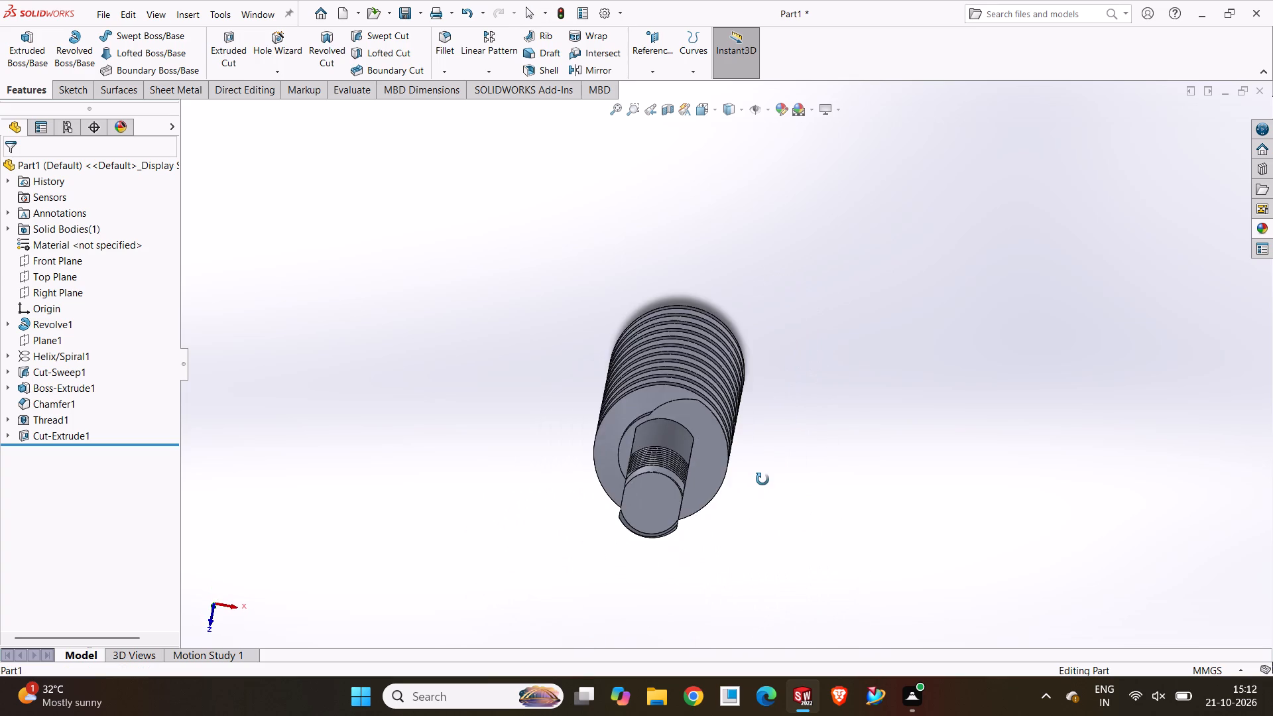
pyautogui.moveTo(762, 479); pyautogui.dragTo(764, 436, button='middle')
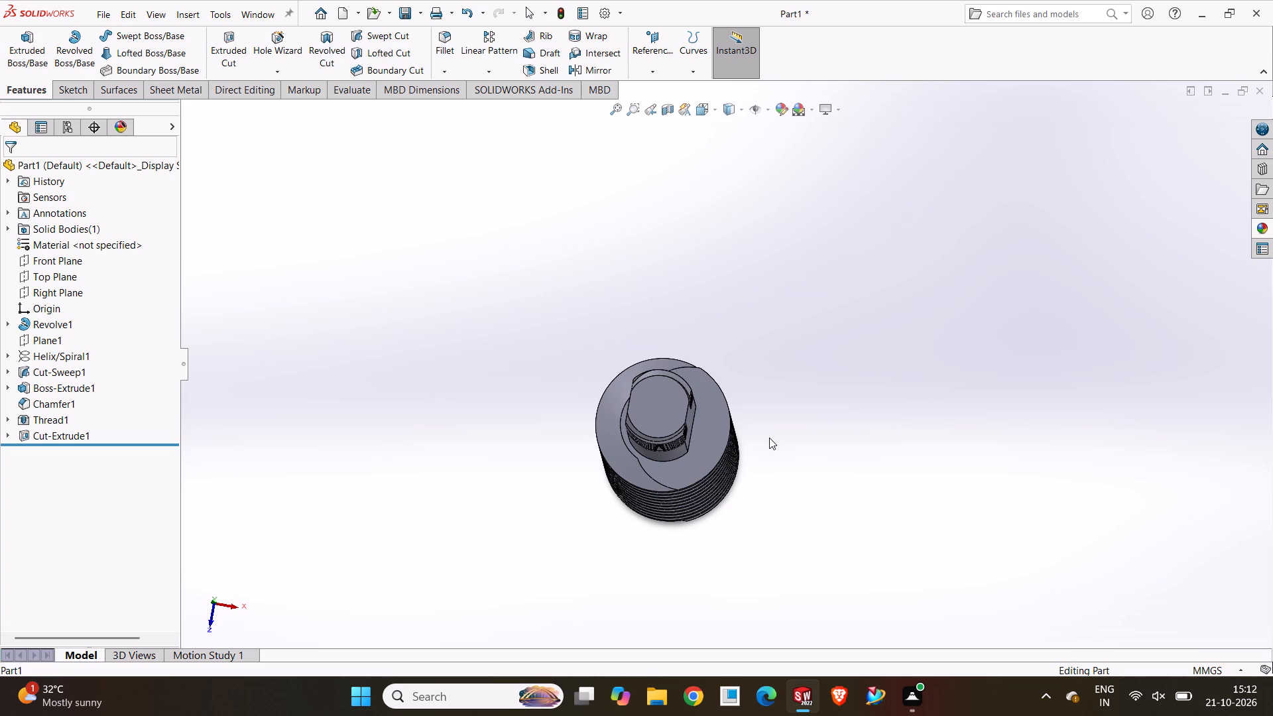
pyautogui.moveTo(624, 457); pyautogui.dragTo(712, 455, button='middle')
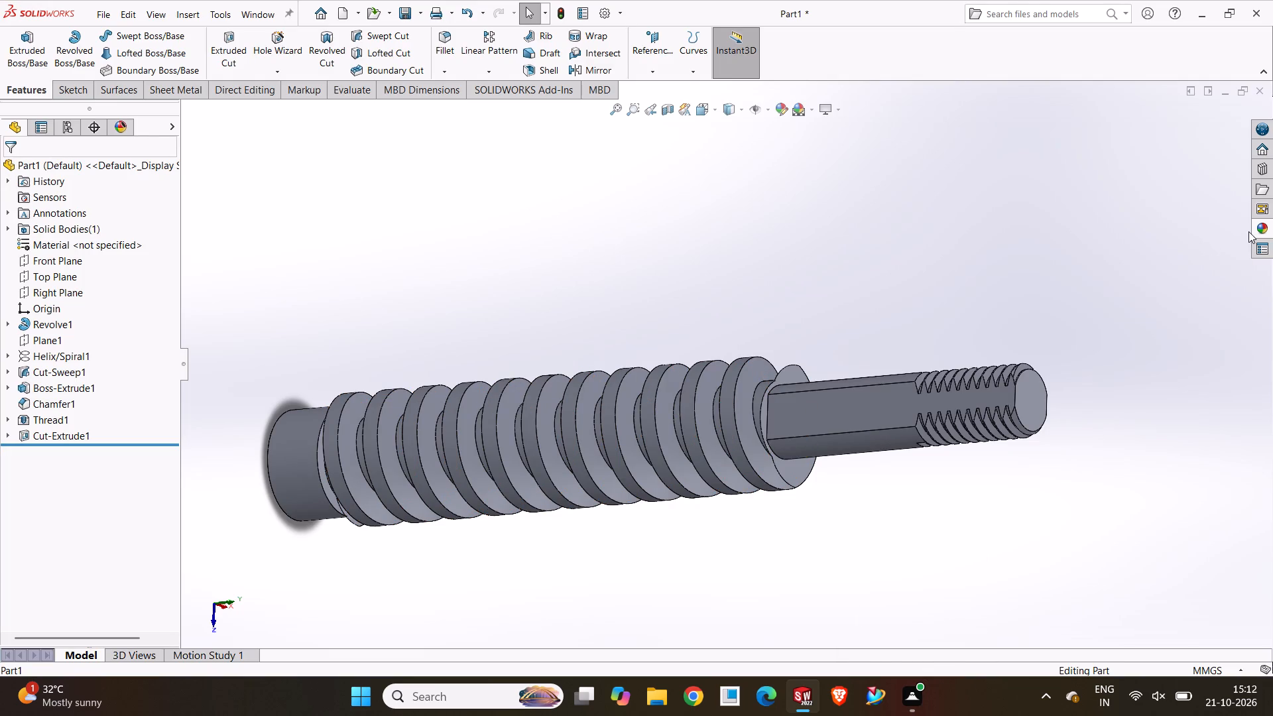
# Apply the matte steel appearance from the Steel metals to the part.
pyautogui.click(1270, 235)
pyautogui.scroll(3, 1082, 364)
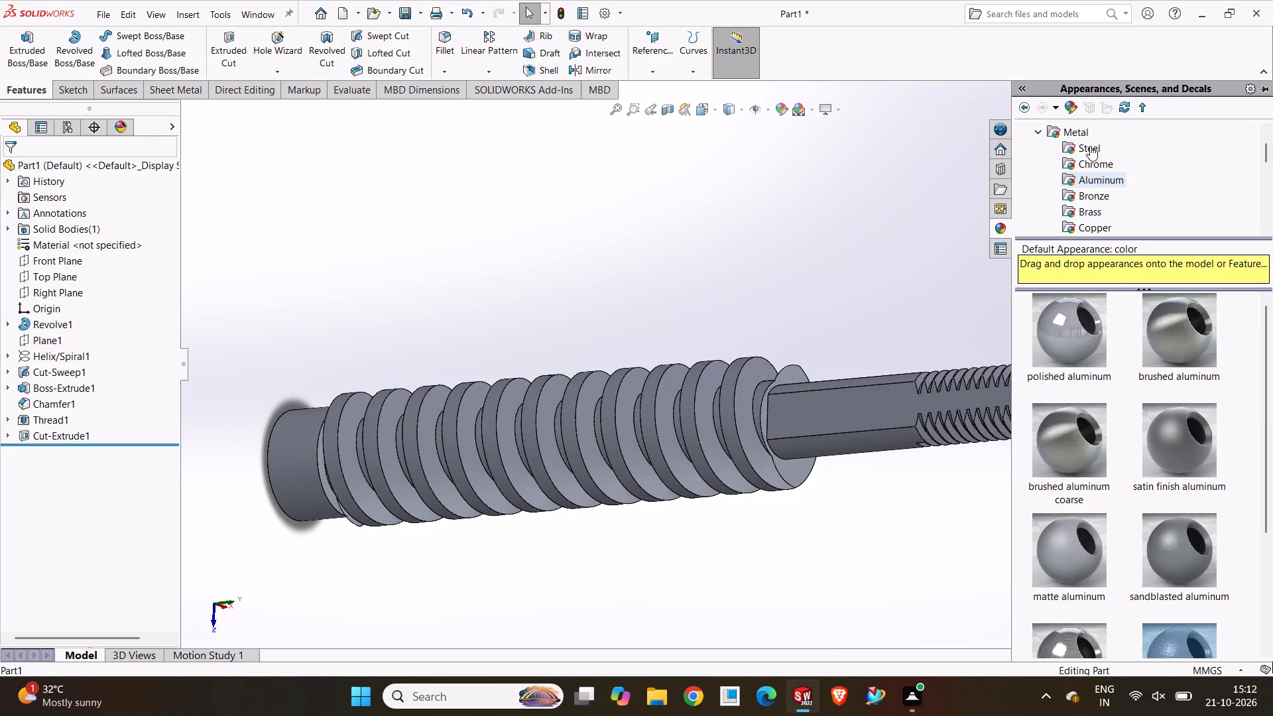
pyautogui.click(1090, 146)
pyautogui.doubleClick(1143, 423)
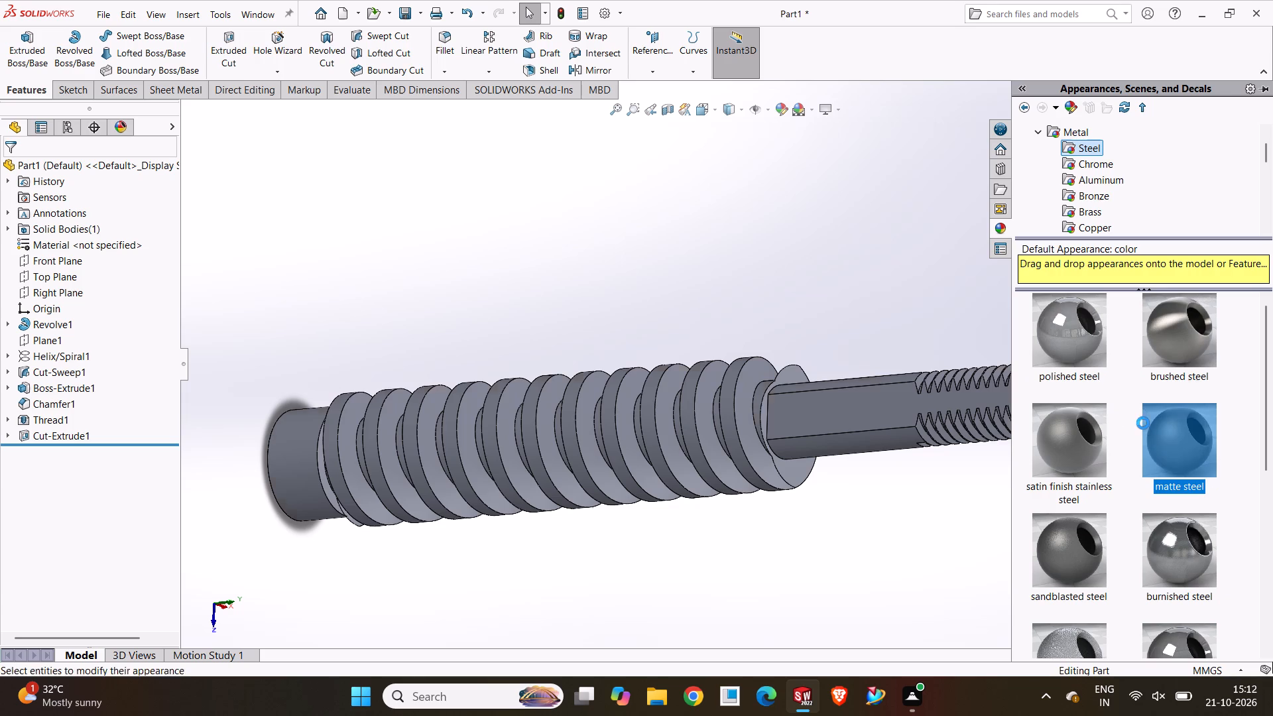
pyautogui.click(796, 471)
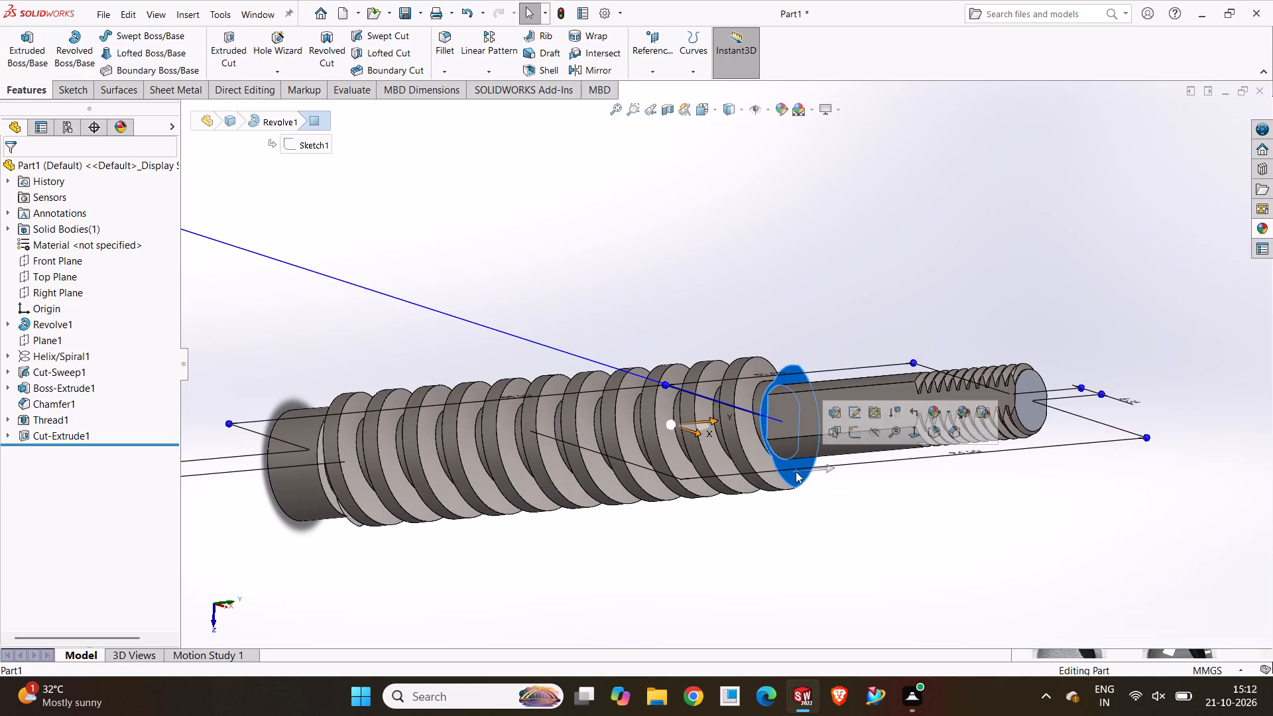
pyautogui.click(595, 247)
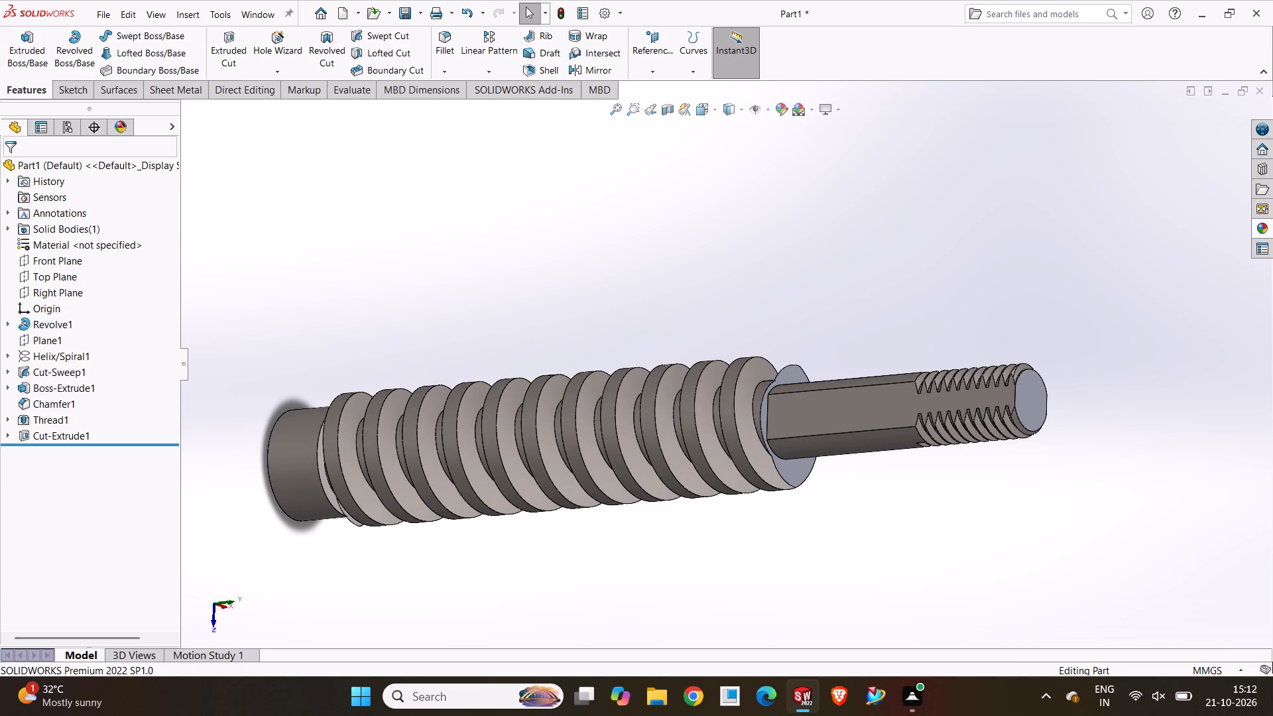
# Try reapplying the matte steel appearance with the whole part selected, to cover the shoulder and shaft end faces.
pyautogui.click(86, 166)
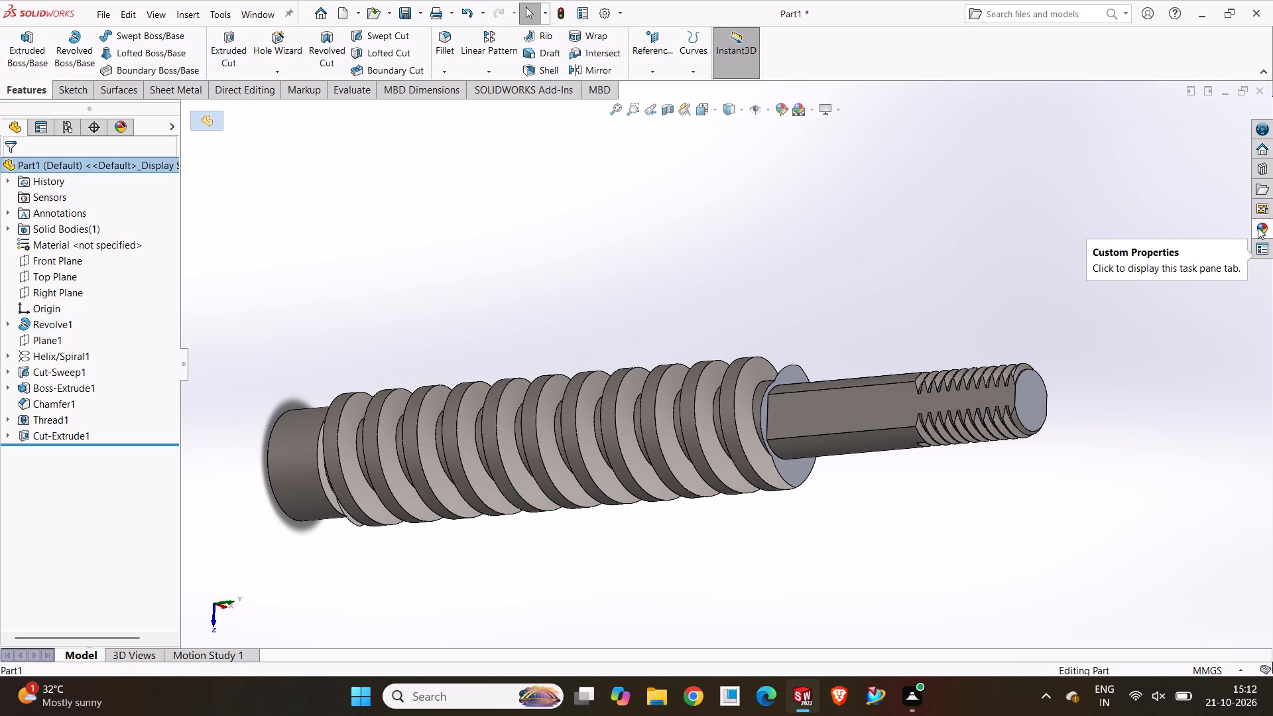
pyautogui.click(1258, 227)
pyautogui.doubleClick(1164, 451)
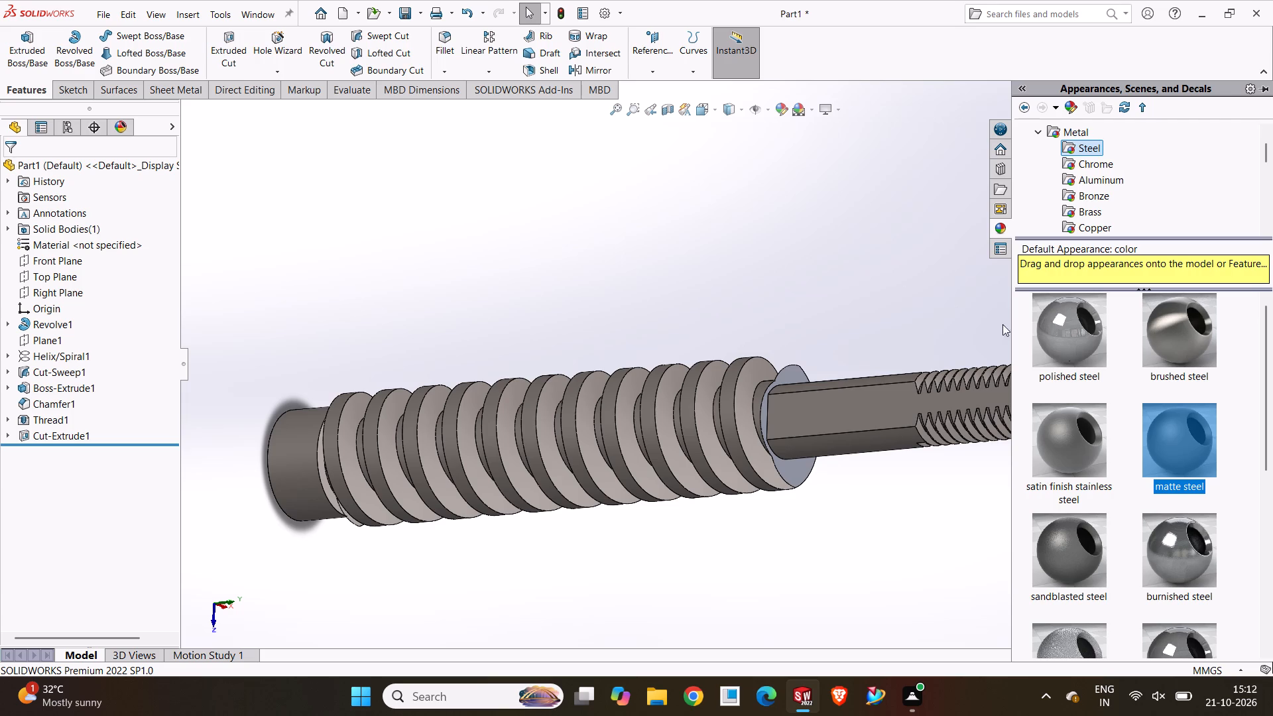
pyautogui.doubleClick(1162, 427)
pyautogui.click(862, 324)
# Apply the matte steel appearance to the shoulder face and the threaded shaft's end face.
pyautogui.moveTo(883, 397); pyautogui.dragTo(758, 403, button='middle')
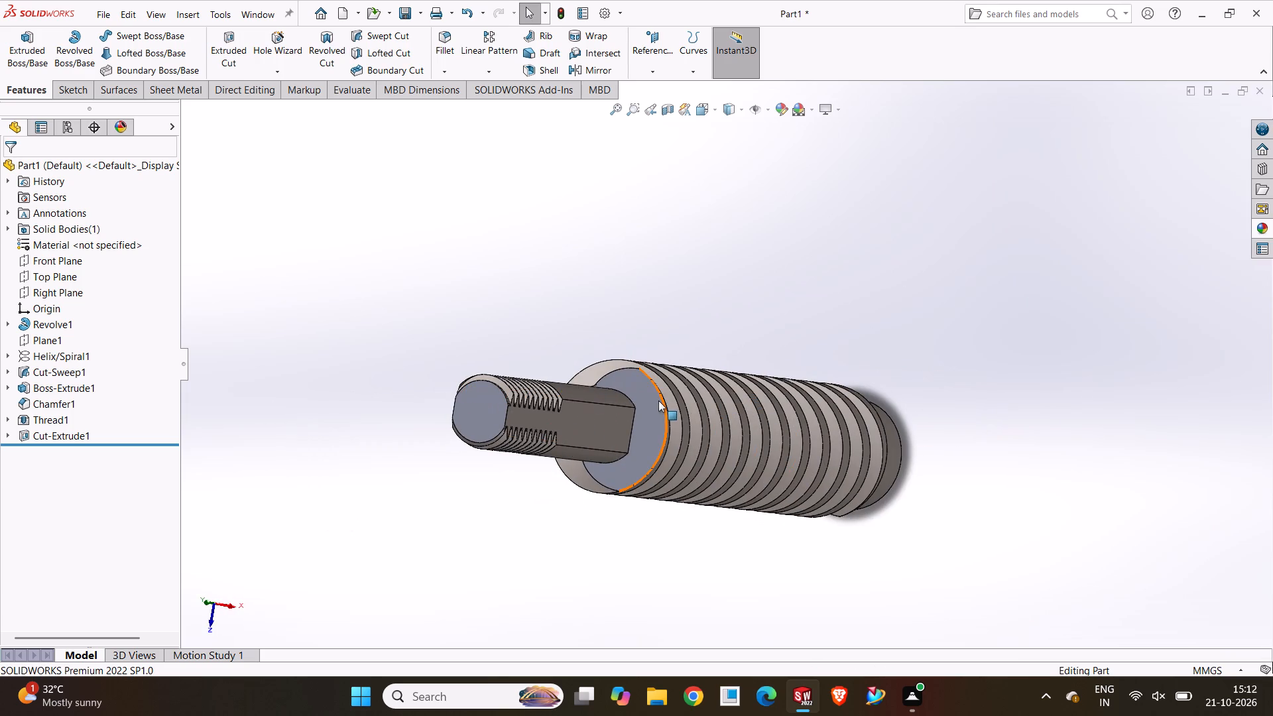
pyautogui.click(653, 409)
pyautogui.keyDown('ctrl'); pyautogui.click(481, 425); pyautogui.keyUp('ctrl')
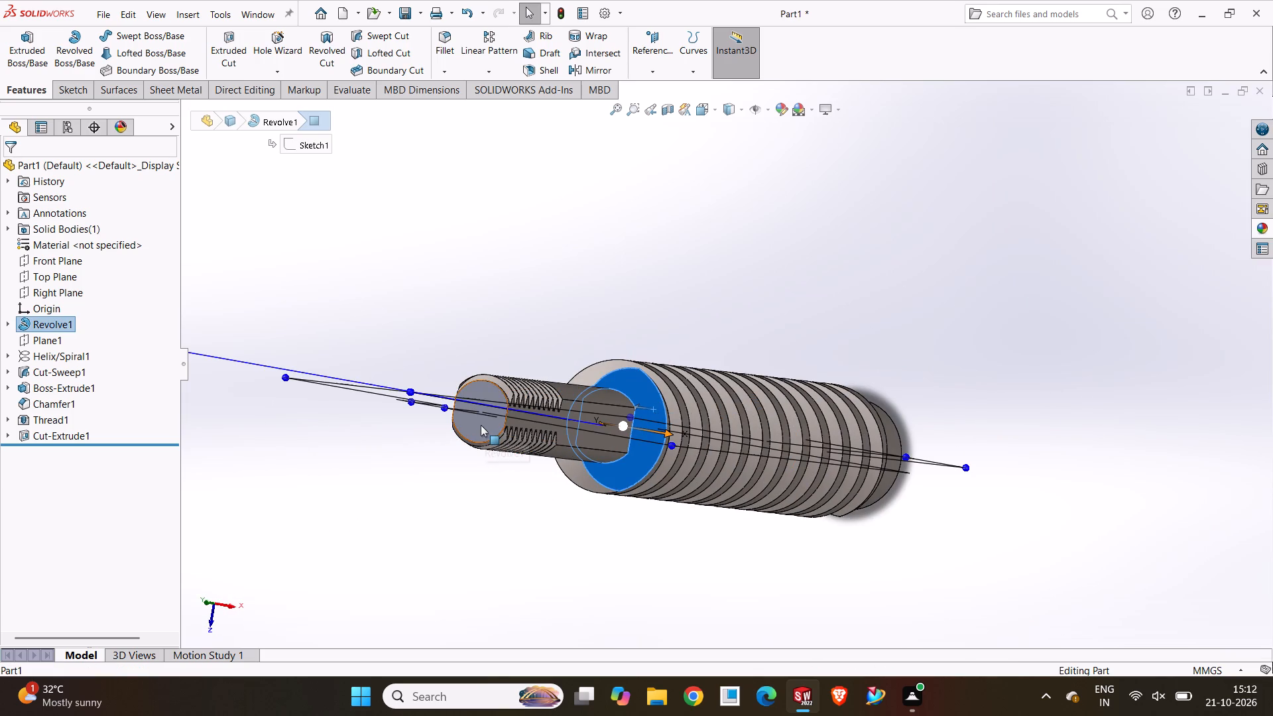
pyautogui.click(1257, 228)
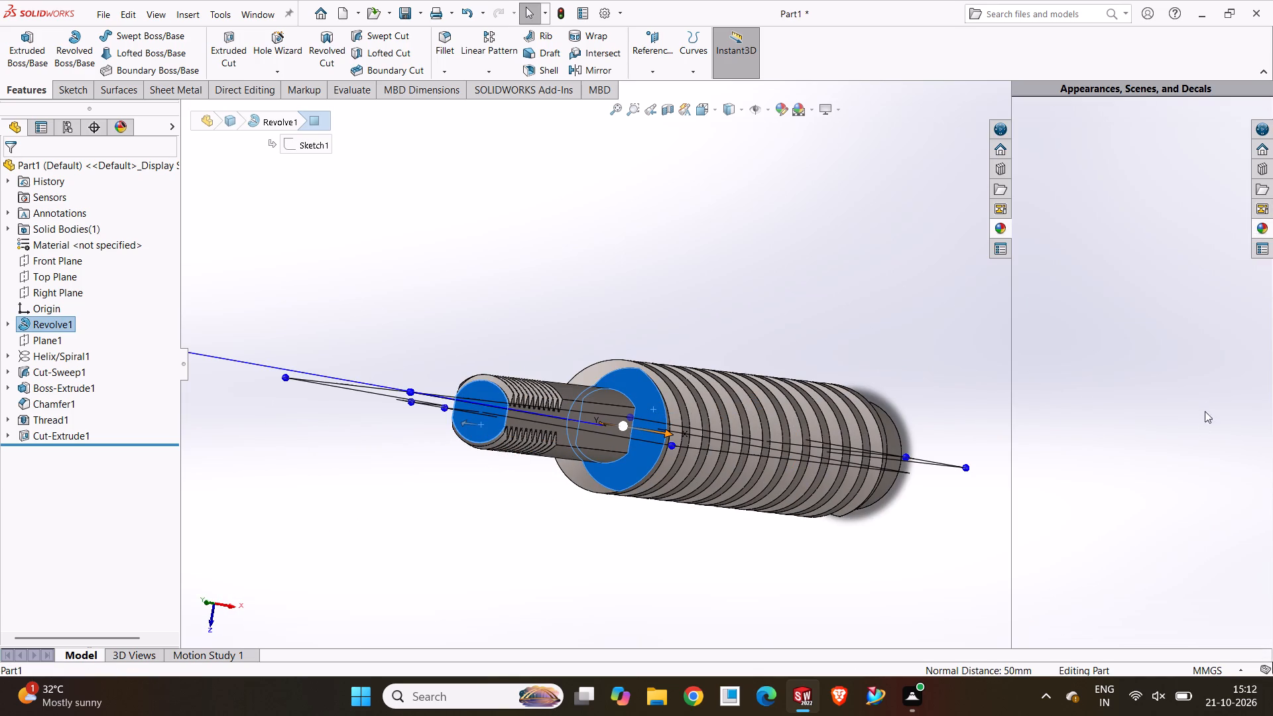
pyautogui.doubleClick(1197, 429)
pyautogui.click(711, 306)
# Examine the steel finish over the whole screw, including both threads, the flats and the plain end.
pyautogui.moveTo(758, 335); pyautogui.dragTo(613, 370, button='middle')
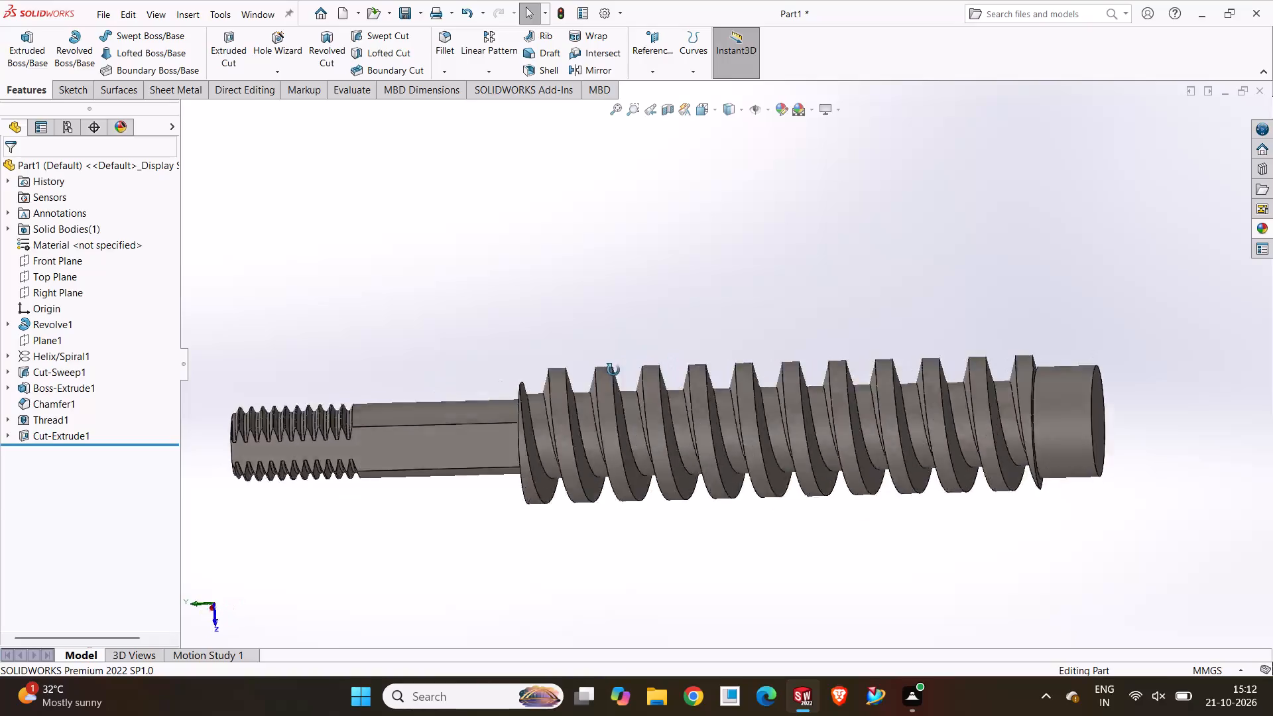
pyautogui.moveTo(613, 370); pyautogui.dragTo(535, 378, button='middle')
pyautogui.scroll(1, 571, 367)
pyautogui.moveTo(571, 369); pyautogui.dragTo(654, 452, button='middle')
pyautogui.scroll(1, 686, 442)
pyautogui.moveTo(686, 442); pyautogui.dragTo(738, 556, button='middle')
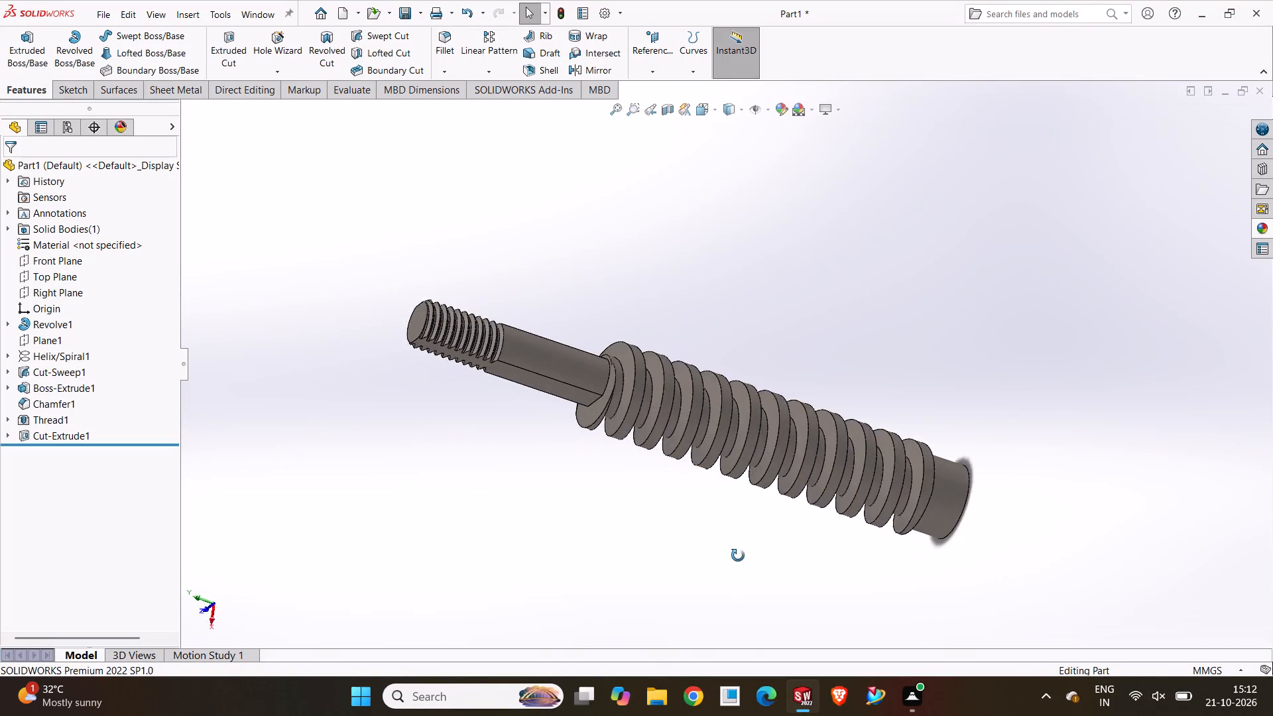
pyautogui.moveTo(738, 556); pyautogui.dragTo(741, 424, button='middle')
pyautogui.scroll(1, 756, 418)
pyautogui.moveTo(824, 405); pyautogui.dragTo(824, 505, button='middle')
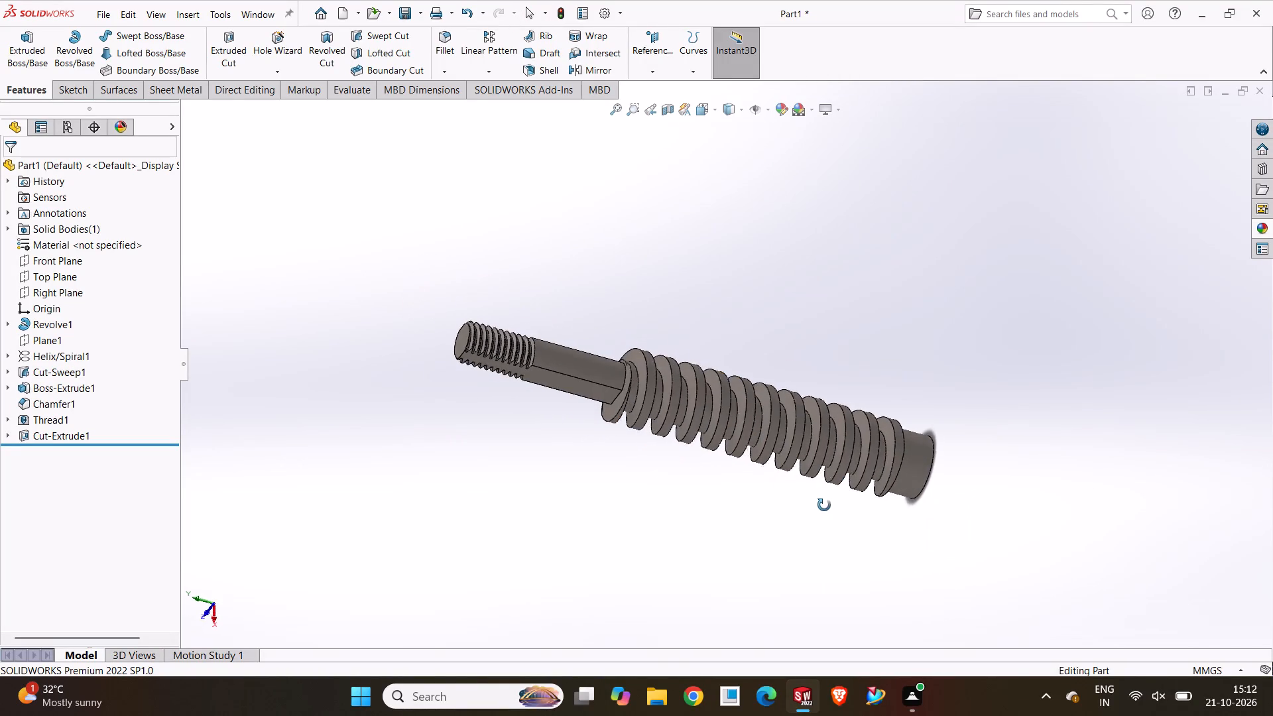
pyautogui.moveTo(824, 505); pyautogui.dragTo(823, 505, button='middle')
# Try the burnished, sandblasted, carbon and cast stainless steel appearances on the part, settling on sandblasted steel.
pyautogui.click(1262, 231)
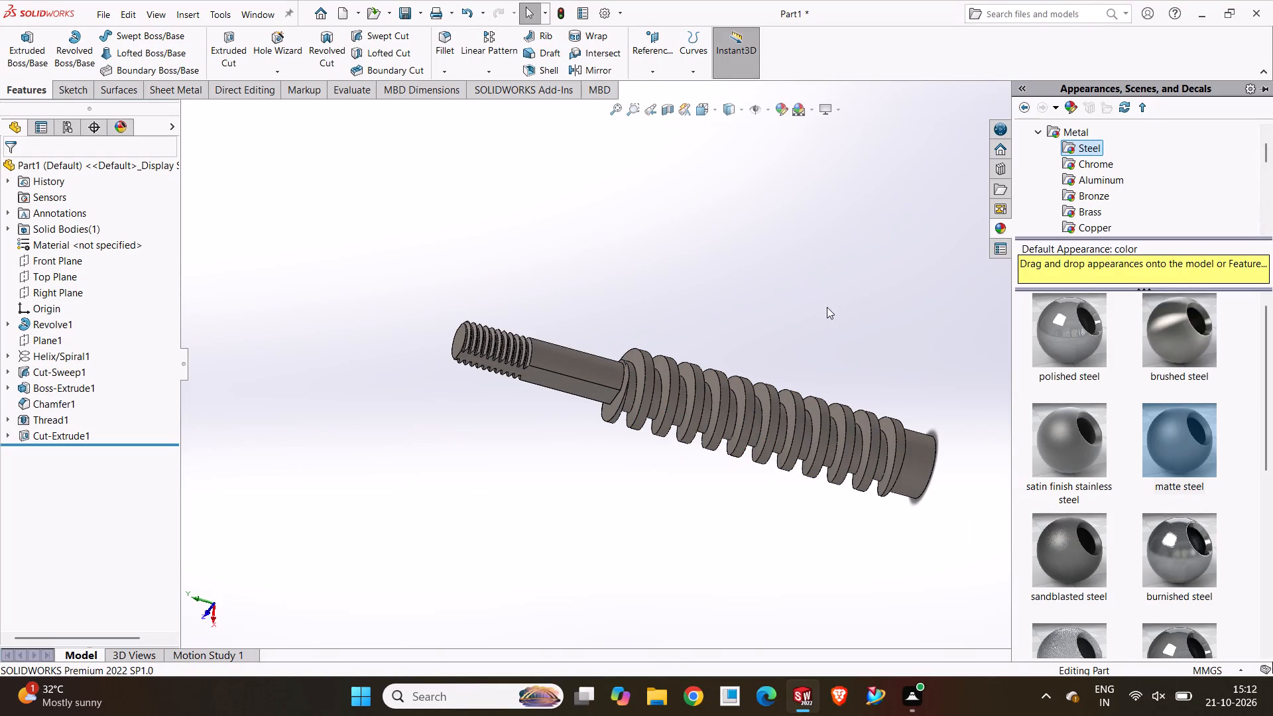
pyautogui.doubleClick(1185, 547)
pyautogui.doubleClick(1051, 552)
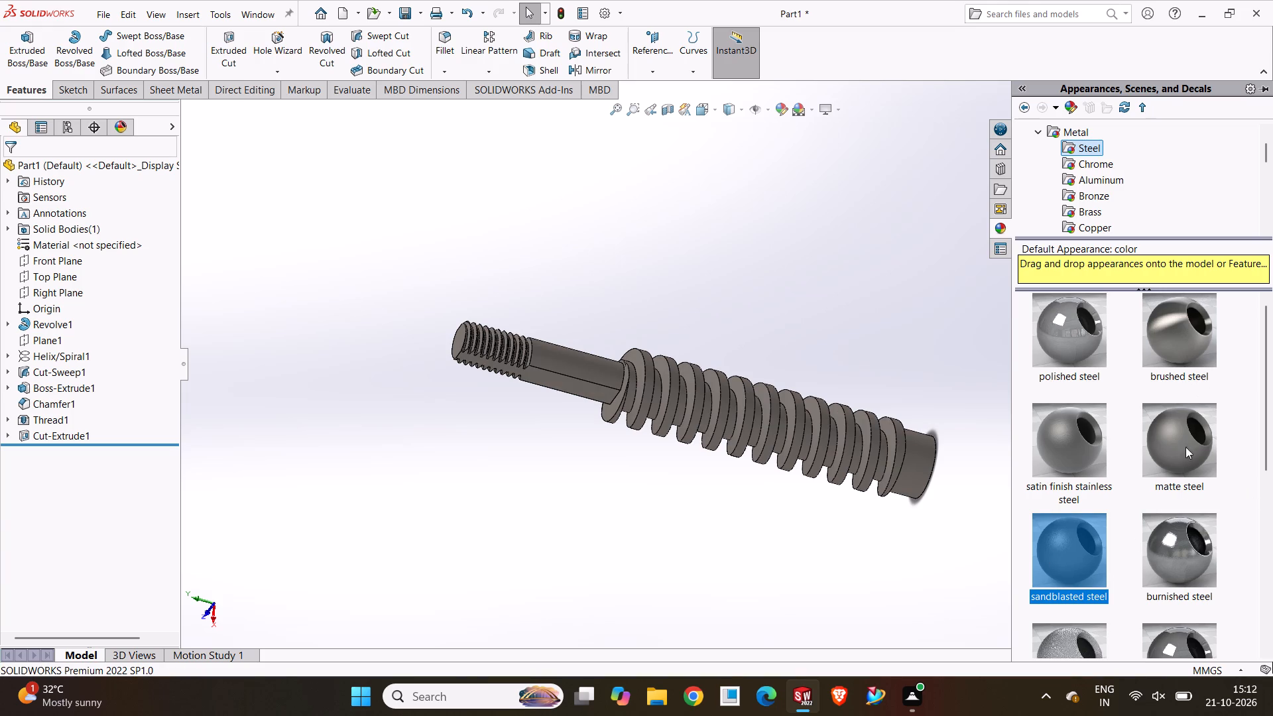
pyautogui.scroll(-1, 1156, 551)
pyautogui.doubleClick(1154, 495)
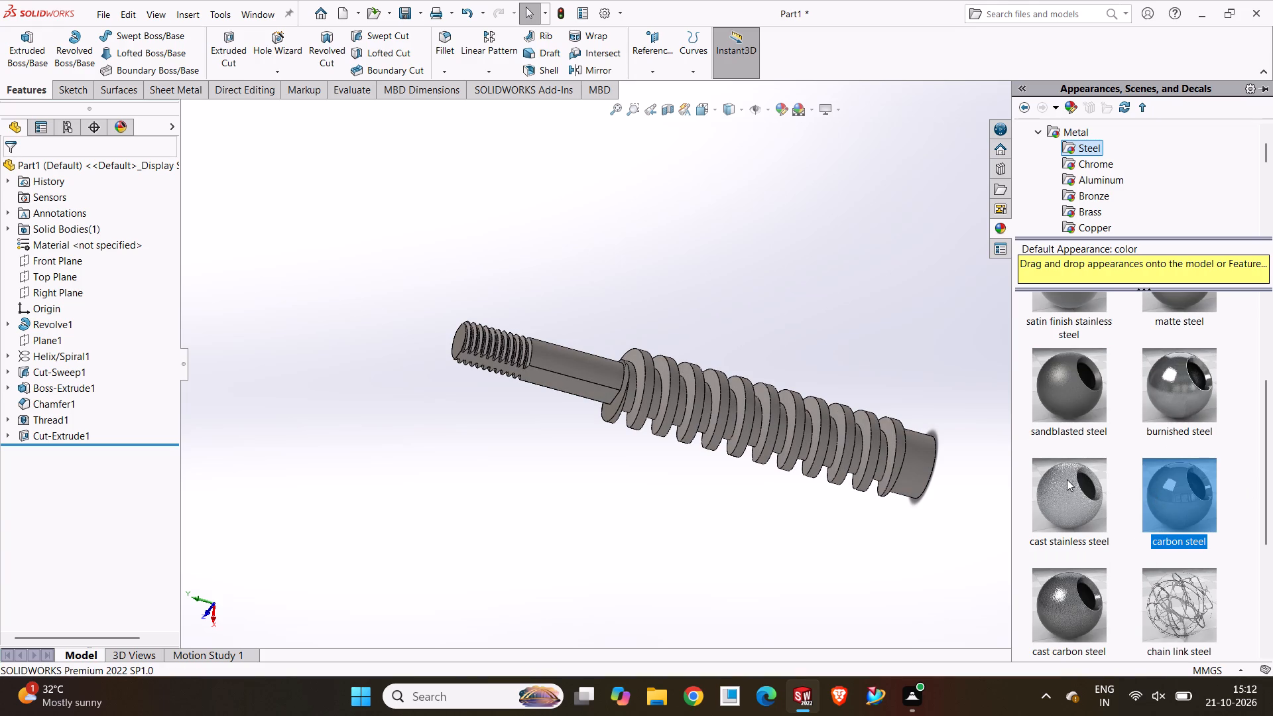
pyautogui.doubleClick(1067, 479)
pyautogui.doubleClick(1072, 416)
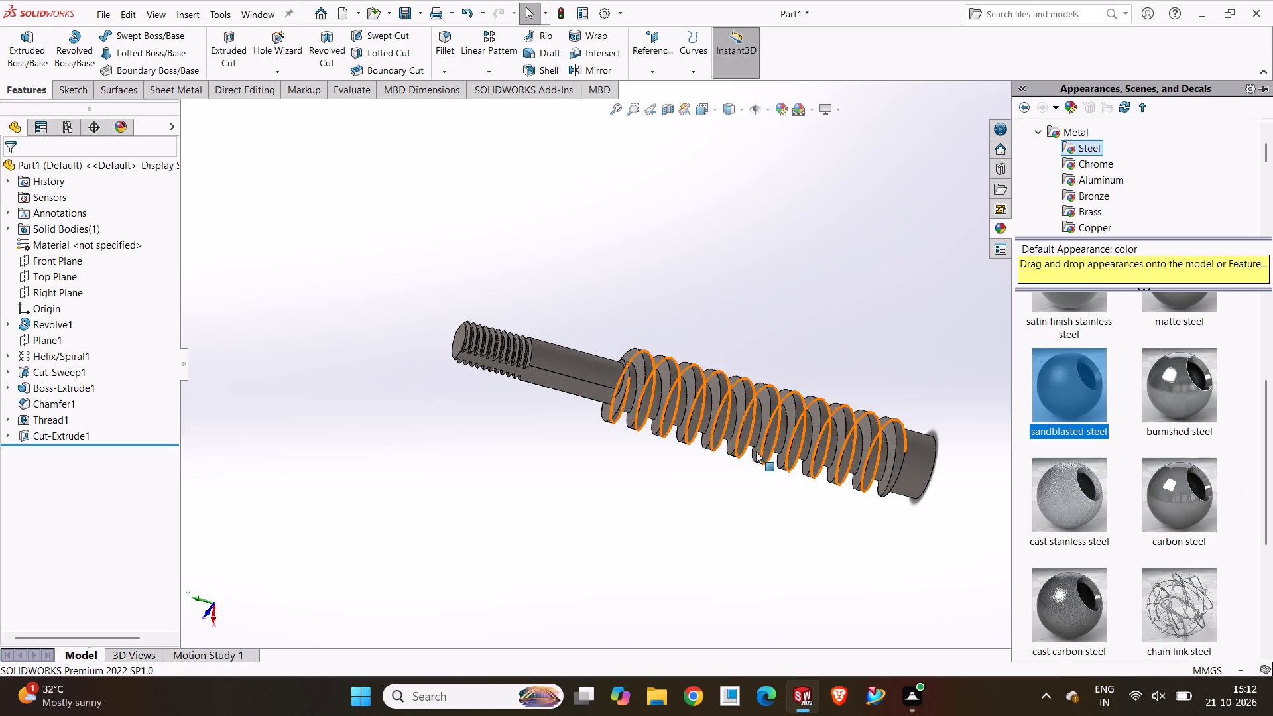
pyautogui.click(756, 451)
pyautogui.click(737, 501)
pyautogui.moveTo(738, 501); pyautogui.dragTo(819, 558, button='middle')
pyautogui.scroll(-4, 671, 390)
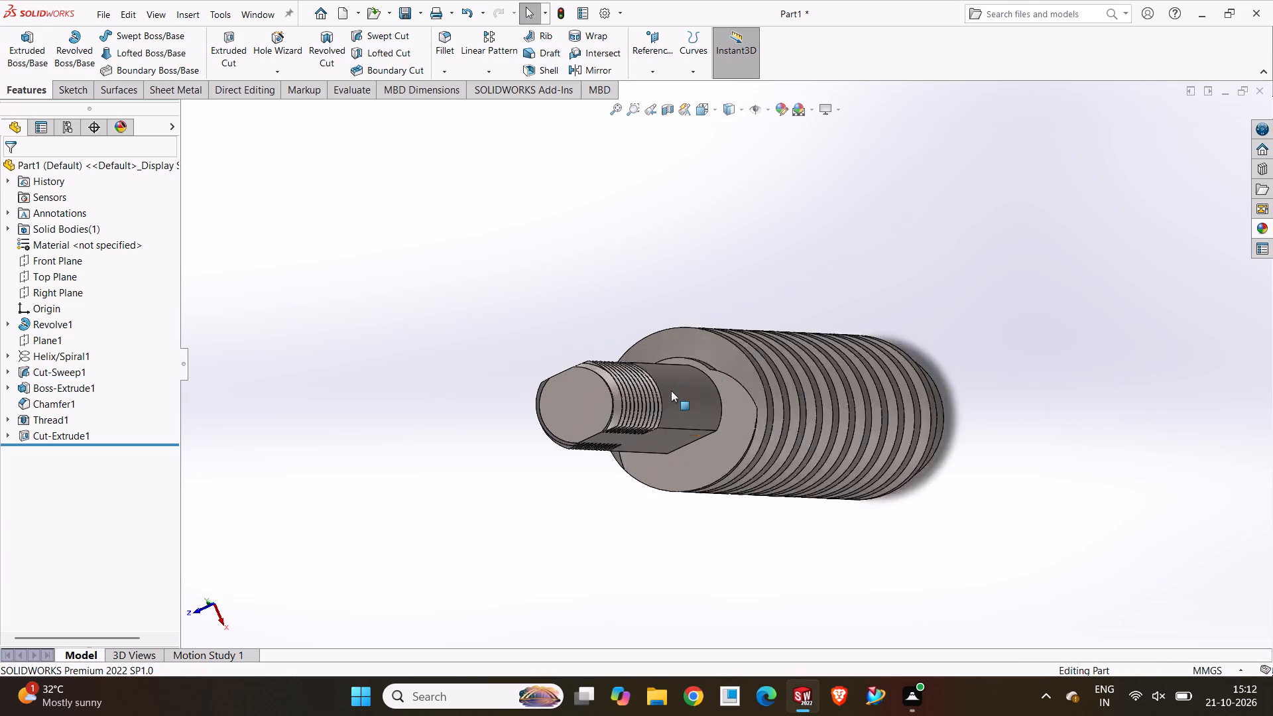
# Examine the sandblasted steel finish over the whole screw, including both threads, the flats and the plain end.
pyautogui.scroll(-2, 671, 390)
pyautogui.scroll(5, 739, 459)
pyautogui.moveTo(741, 461); pyautogui.dragTo(660, 255, button='middle')
pyautogui.moveTo(592, 217); pyautogui.dragTo(867, 465, button='middle')
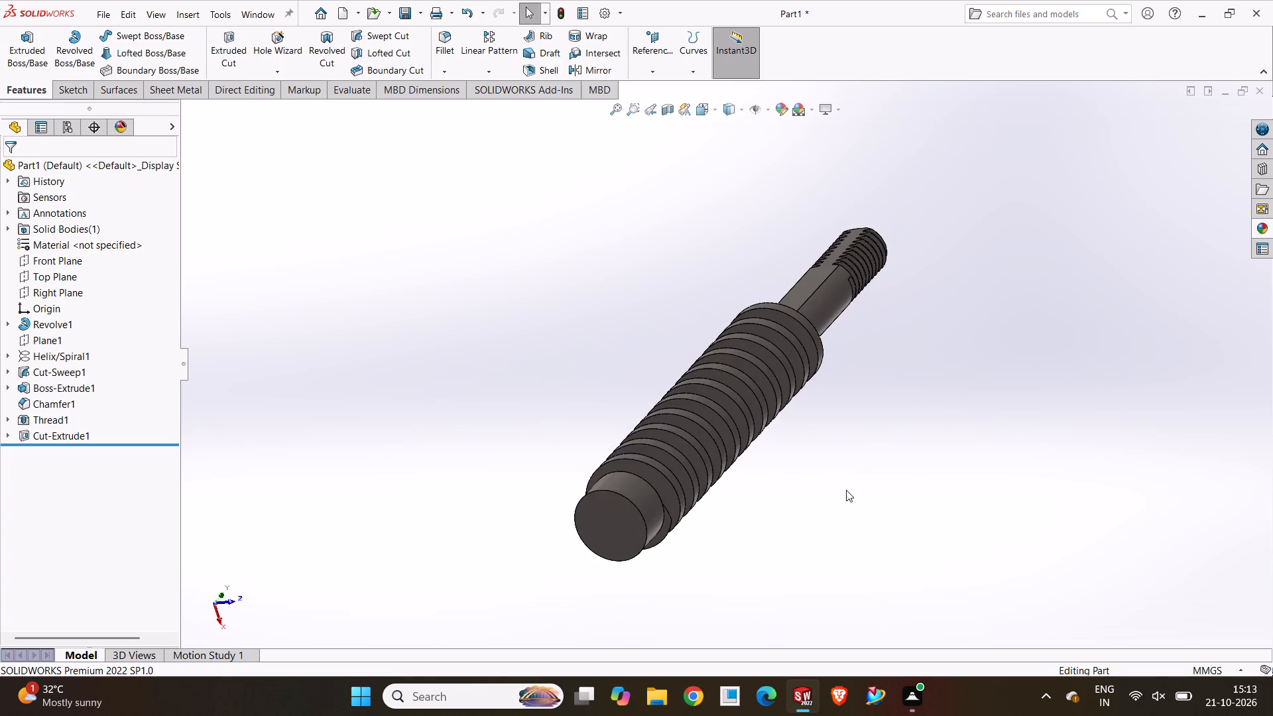
pyautogui.moveTo(846, 490); pyautogui.dragTo(751, 550, button='middle')
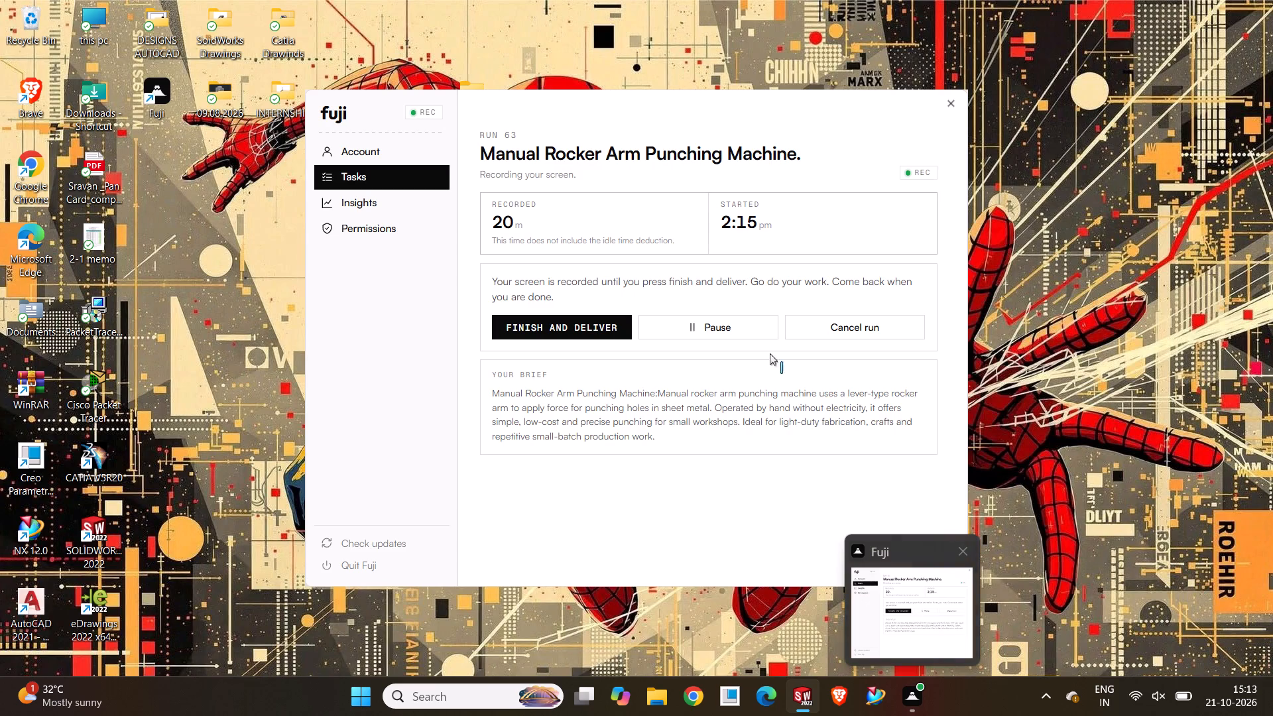
pyautogui.scroll(-3, 599, 351)
pyautogui.scroll(2, 825, 378)
pyautogui.moveTo(830, 378); pyautogui.dragTo(791, 446, button='middle')
pyautogui.scroll(1, 947, 451)
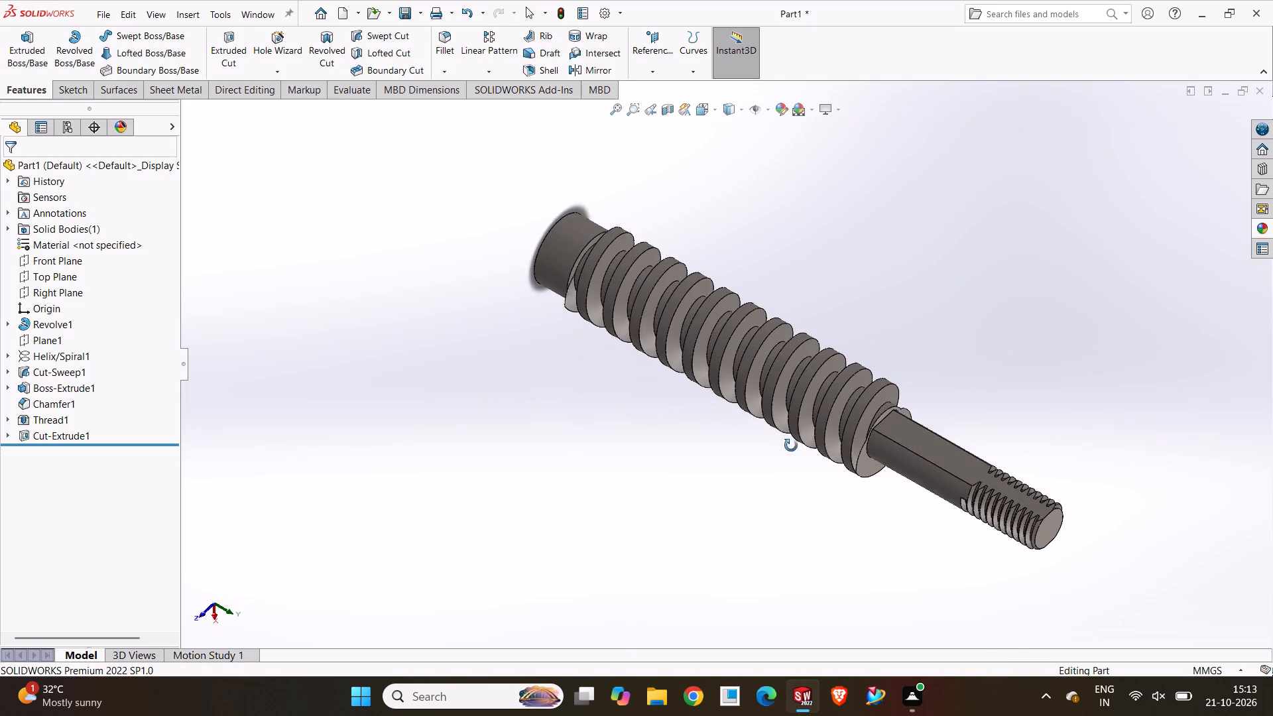
pyautogui.moveTo(791, 446); pyautogui.dragTo(791, 449, button='middle')
pyautogui.moveTo(920, 468); pyautogui.dragTo(1100, 223, button='middle')
pyautogui.moveTo(947, 379); pyautogui.dragTo(944, 408, button='middle')
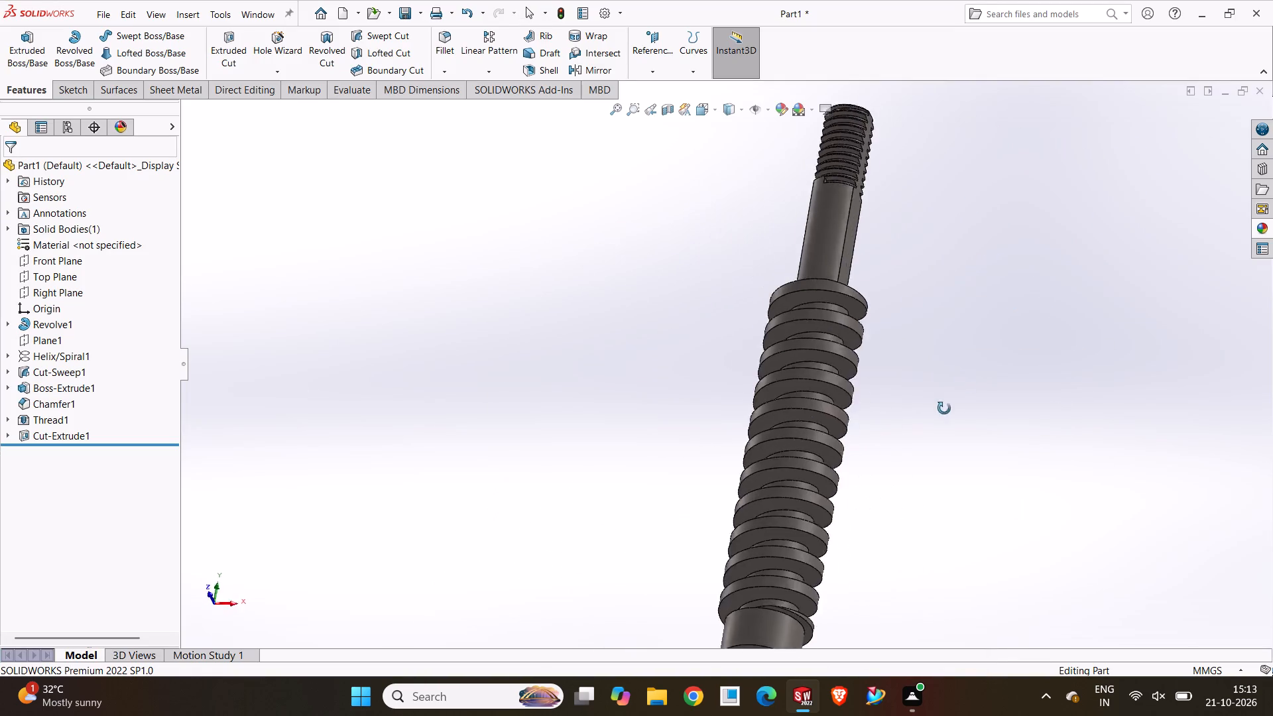
pyautogui.moveTo(944, 408); pyautogui.dragTo(792, 399, button='middle')
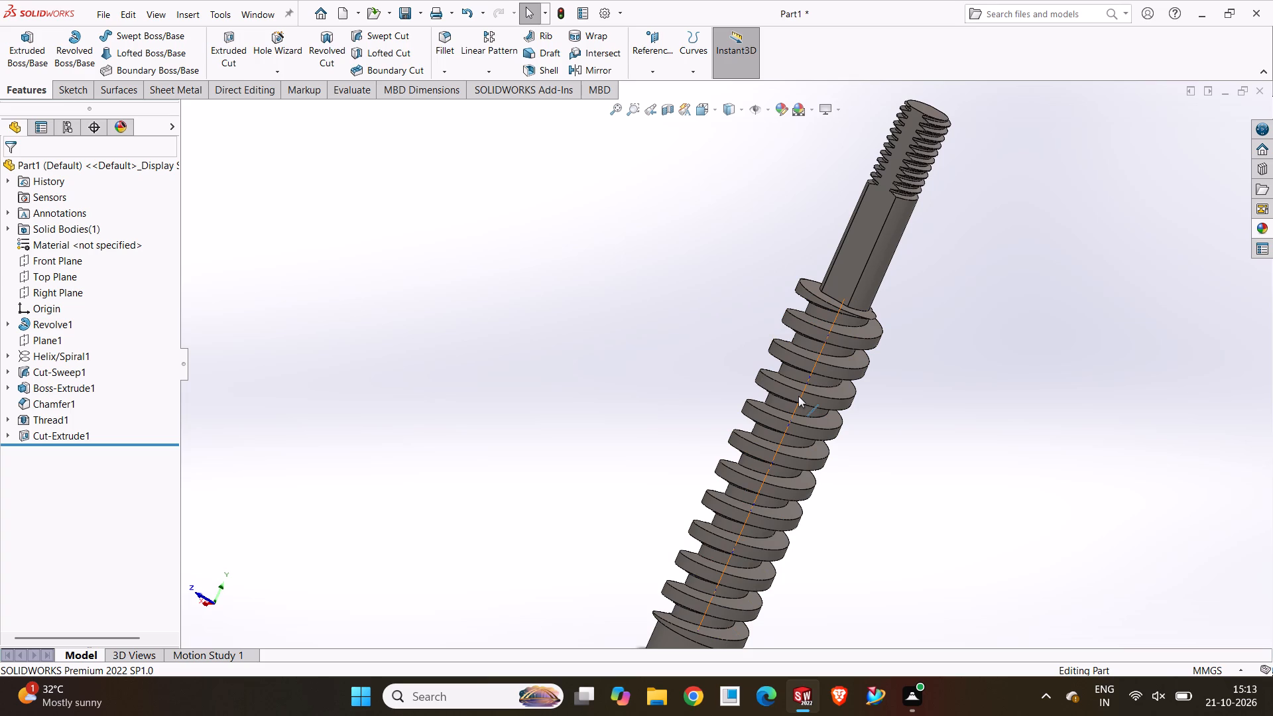
pyautogui.moveTo(799, 396); pyautogui.dragTo(836, 259, button='middle')
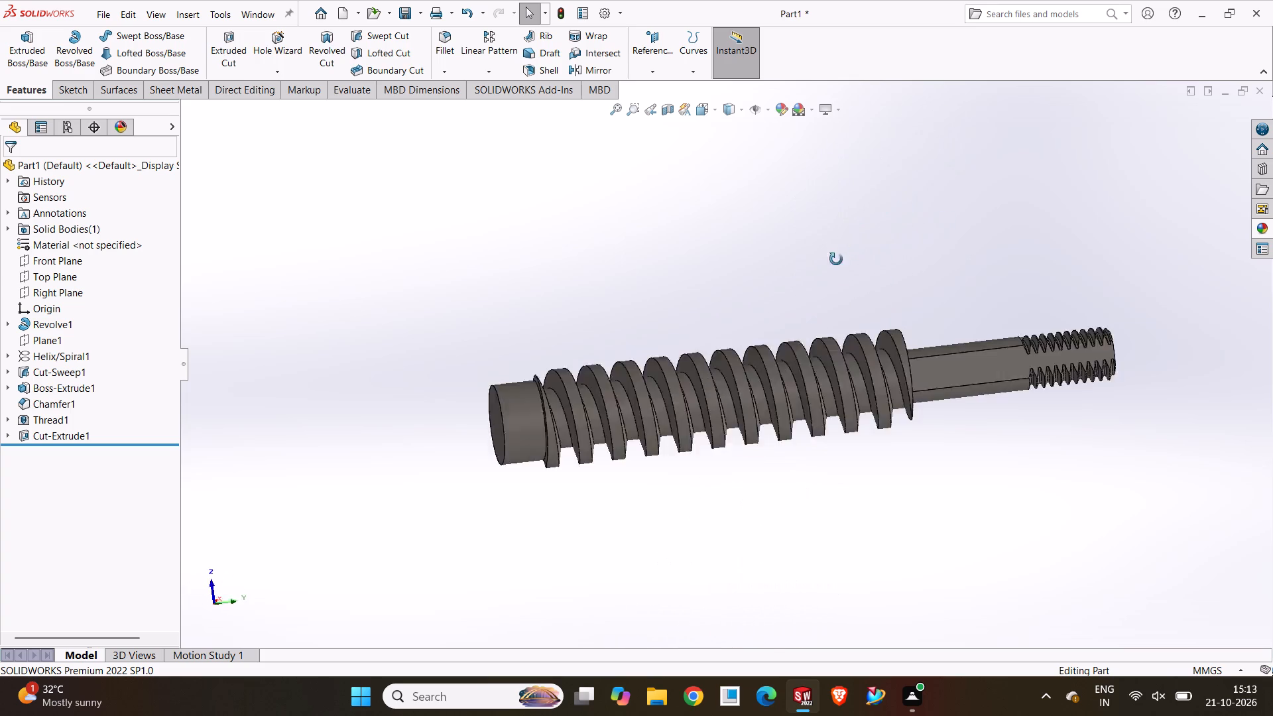
pyautogui.moveTo(836, 259); pyautogui.dragTo(889, 439, button='middle')
pyautogui.moveTo(896, 418); pyautogui.dragTo(880, 209, button='middle')
pyautogui.moveTo(894, 279); pyautogui.dragTo(875, 516, button='middle')
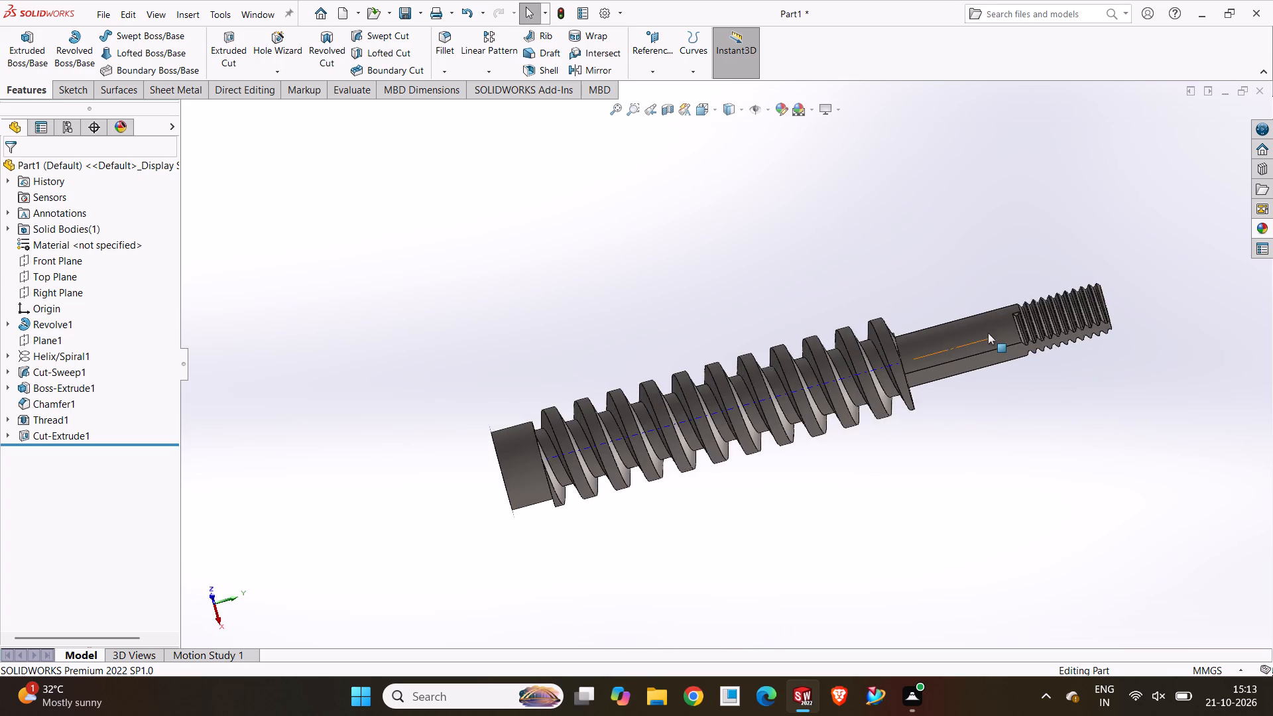
pyautogui.moveTo(989, 334); pyautogui.dragTo(1069, 514, button='middle')
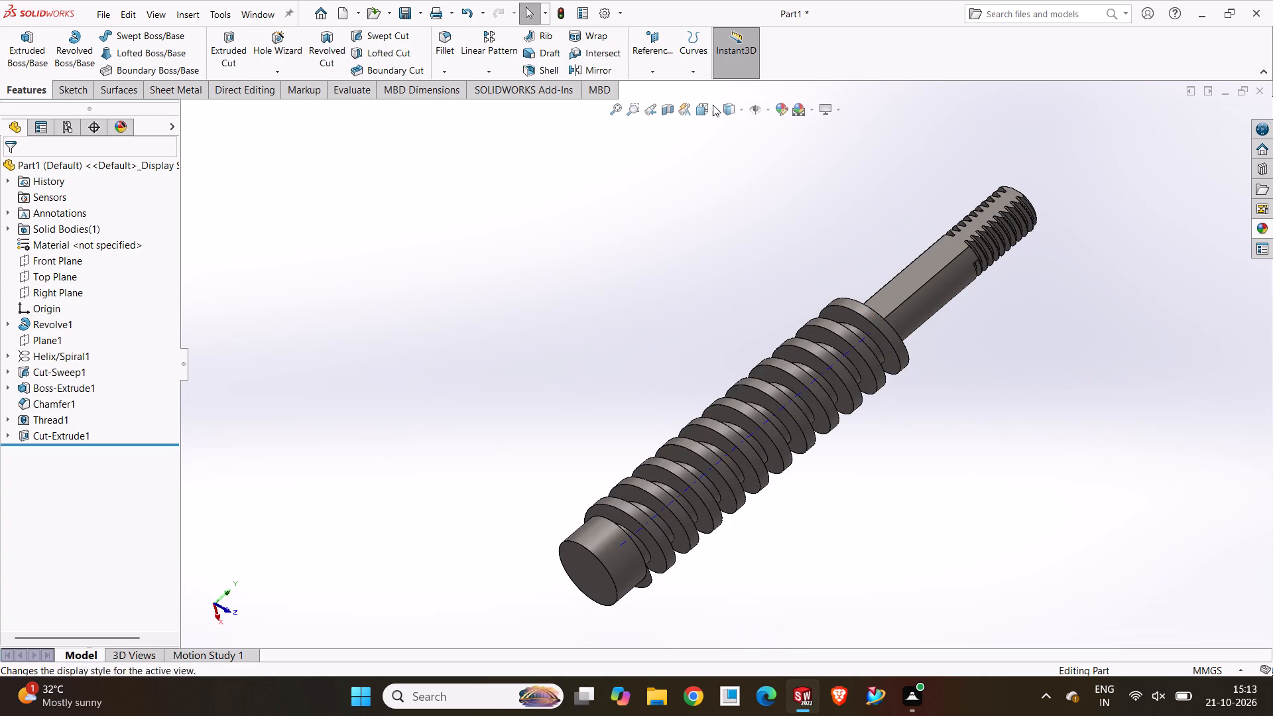
# Set the screw to the standard isometric view.
pyautogui.click(717, 113)
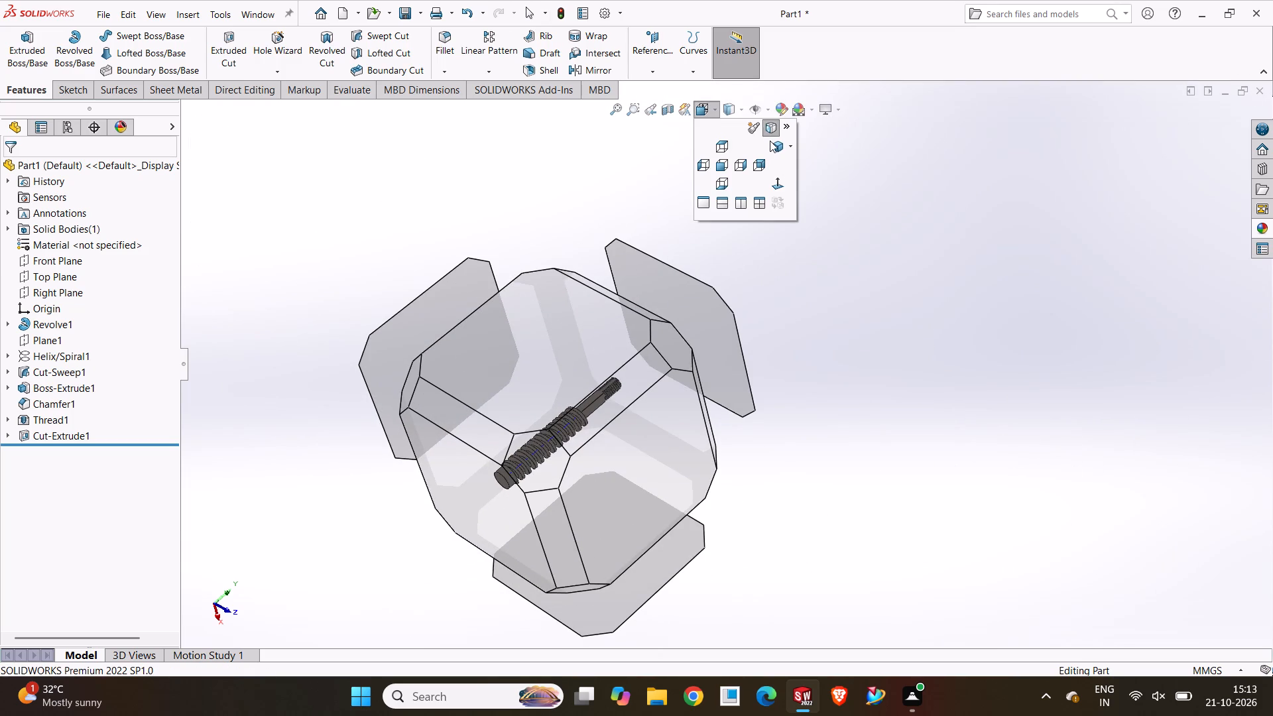
pyautogui.click(772, 143)
pyautogui.click(498, 302)
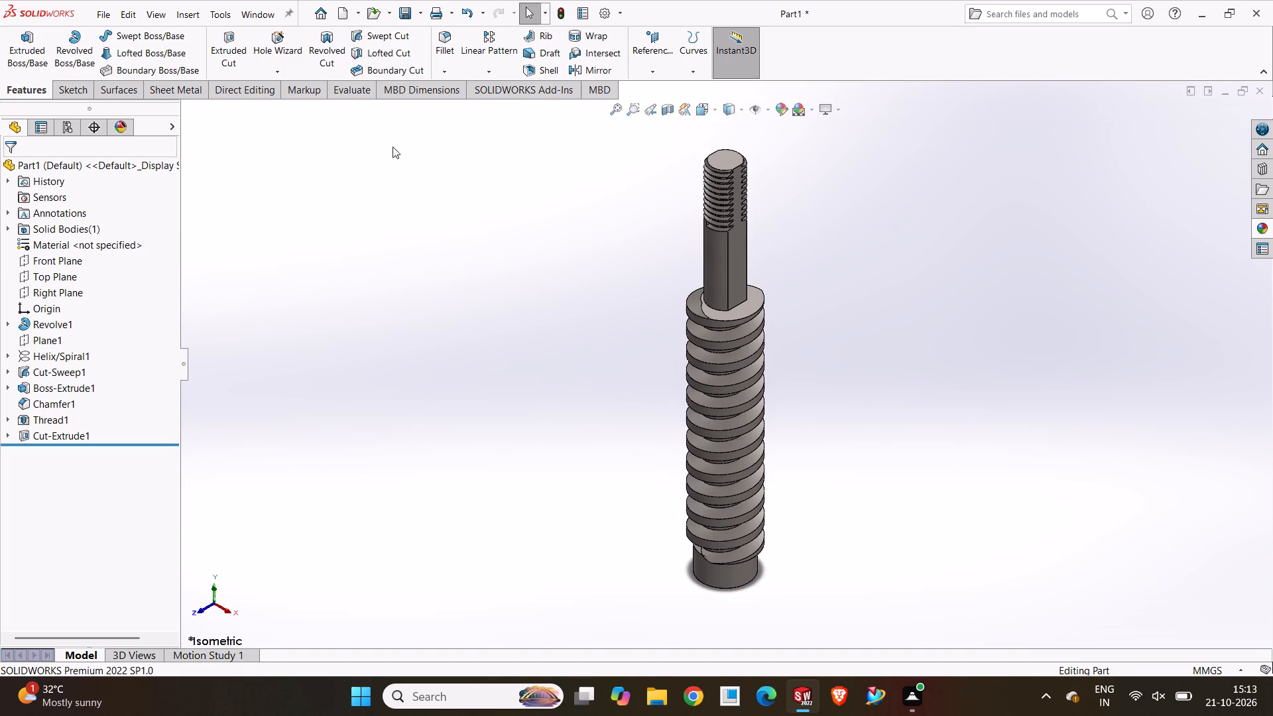
# Save the part in the SoidWorks Drawings folder as Manual Rocker Arm Punching Machine P1.
pyautogui.click(418, 9)
pyautogui.click(419, 43)
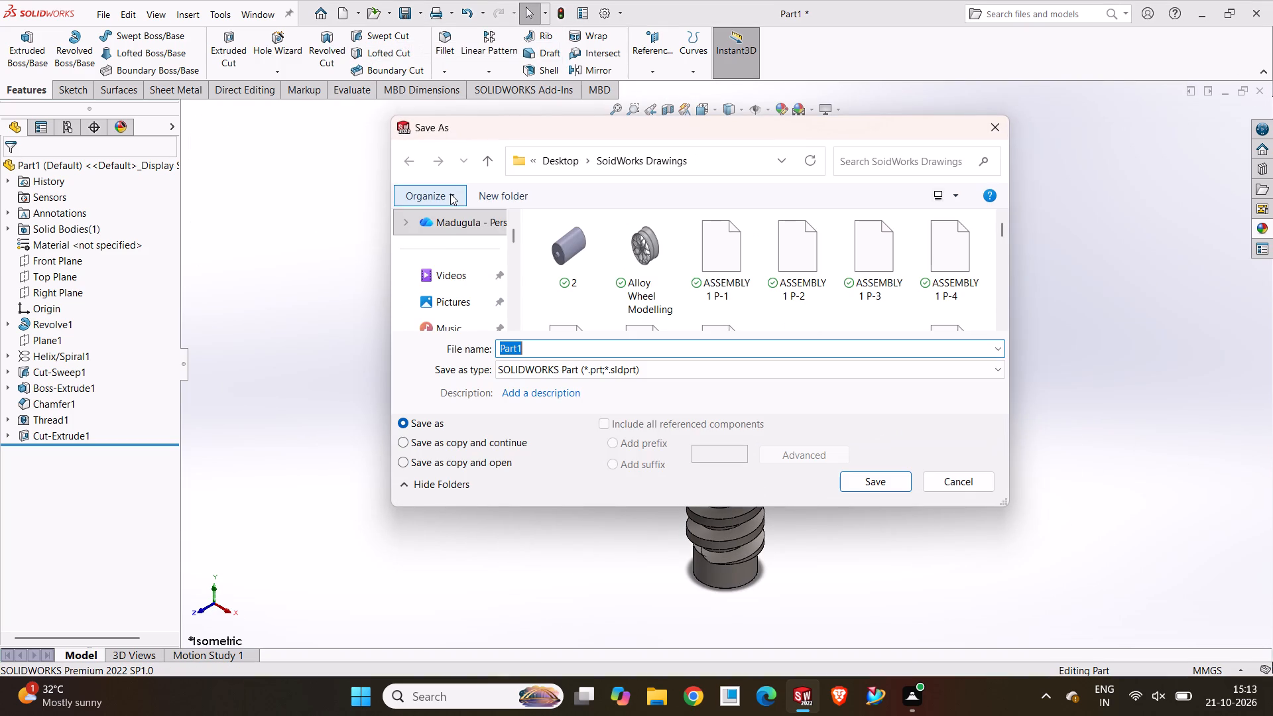
pyautogui.write('Manu')
pyautogui.write('al')
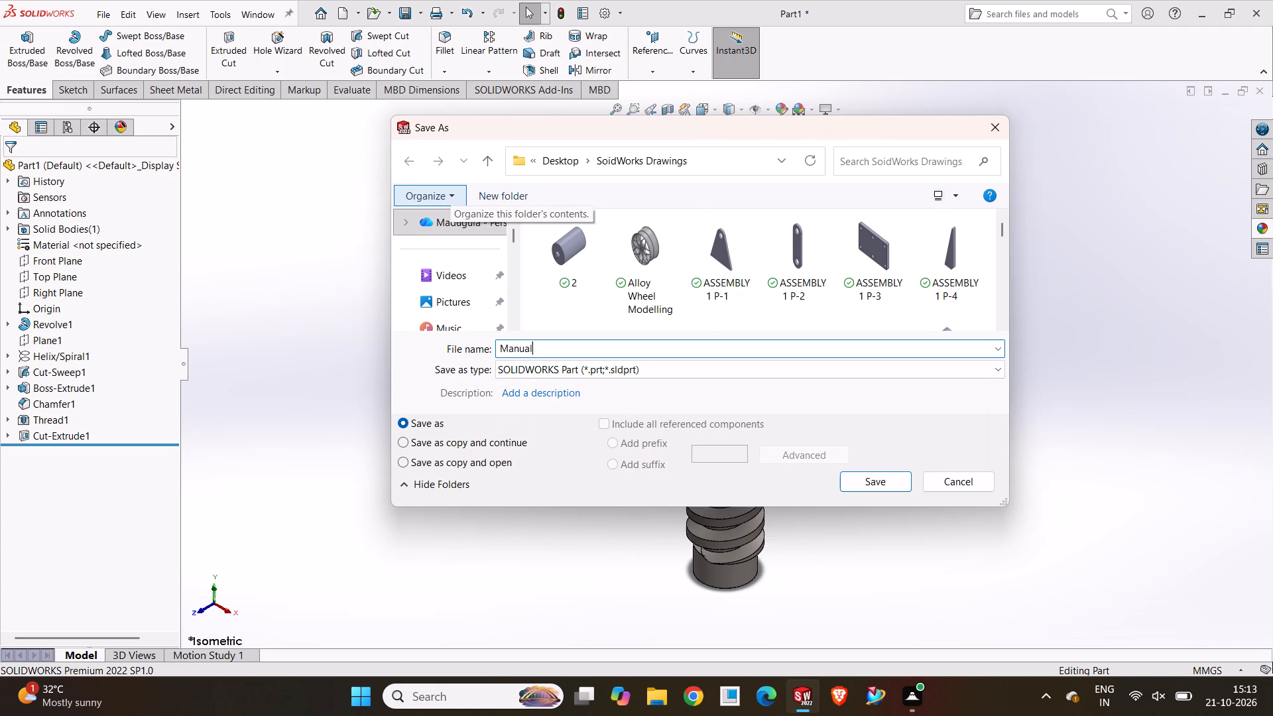
pyautogui.press('space')
pyautogui.write('Rocker Ae')
pyautogui.press('BackSpace')
pyautogui.write('rm')
pyautogui.press('space')
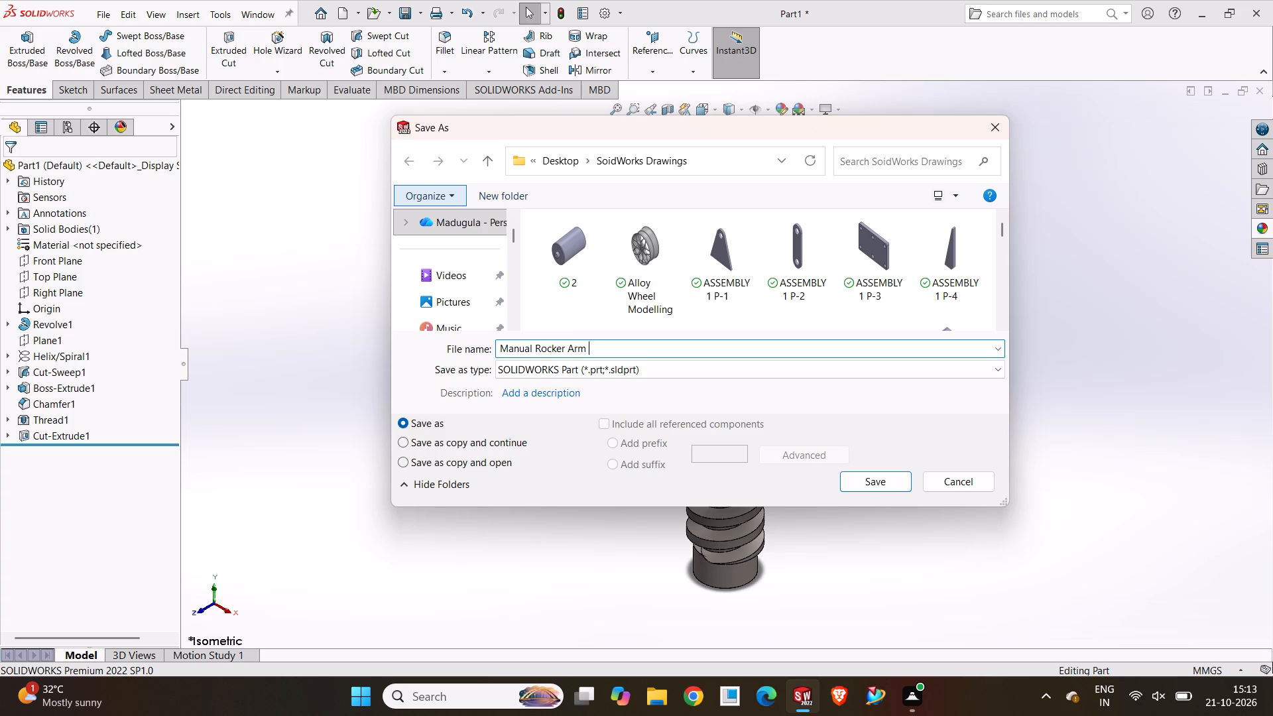
pyautogui.write('Punching')
pyautogui.press('space')
pyautogui.write('Machine')
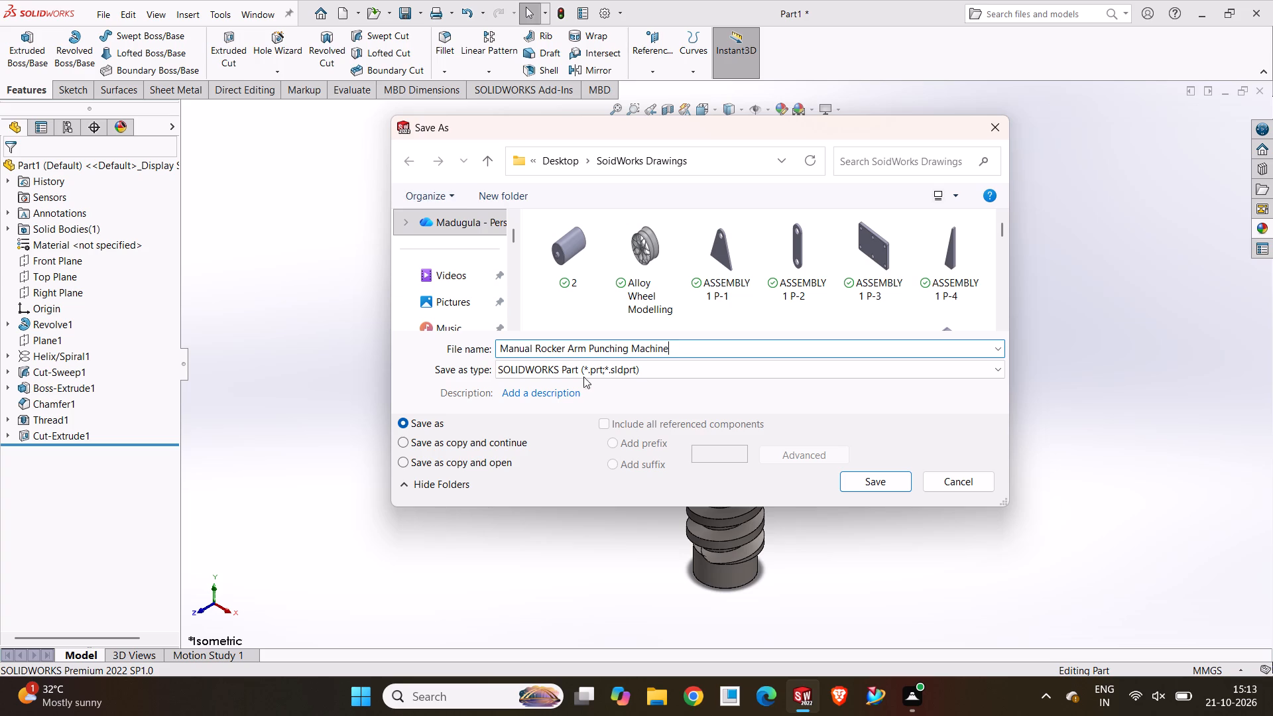
pyautogui.press('space')
pyautogui.hotkey('shift', 'p')
pyautogui.press('1')
pyautogui.click(884, 488)
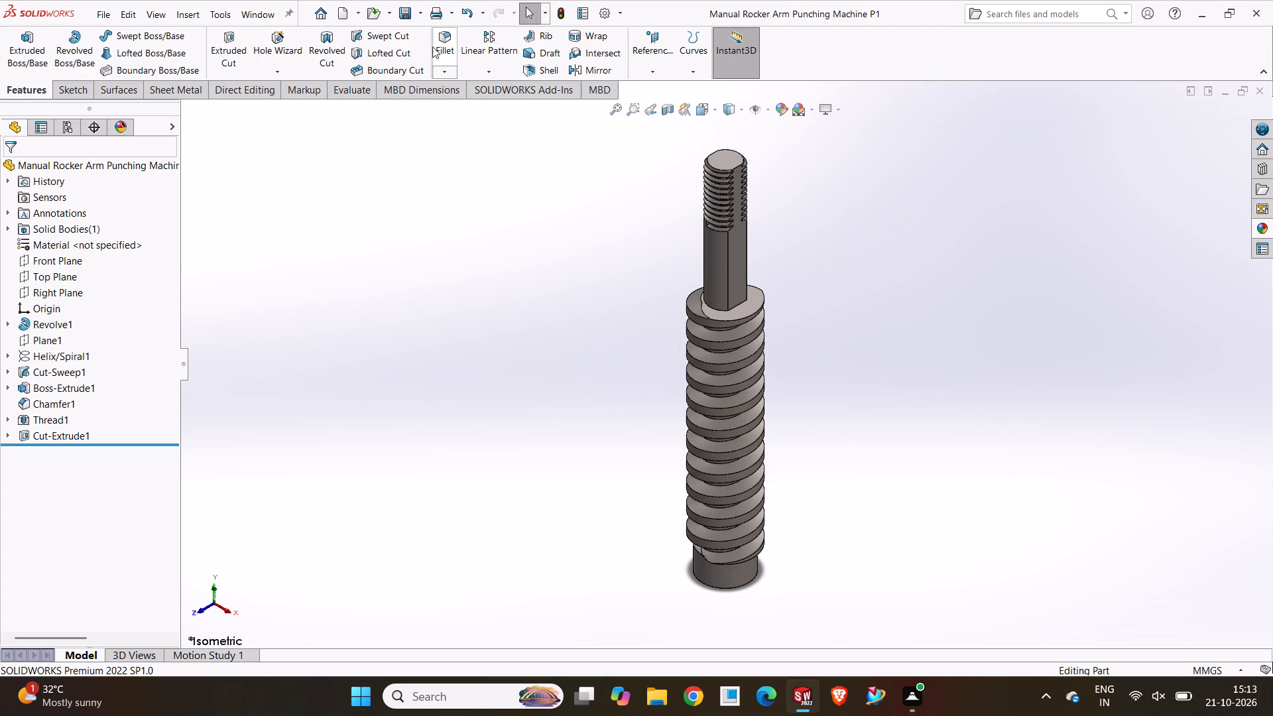
pyautogui.click(410, 13)
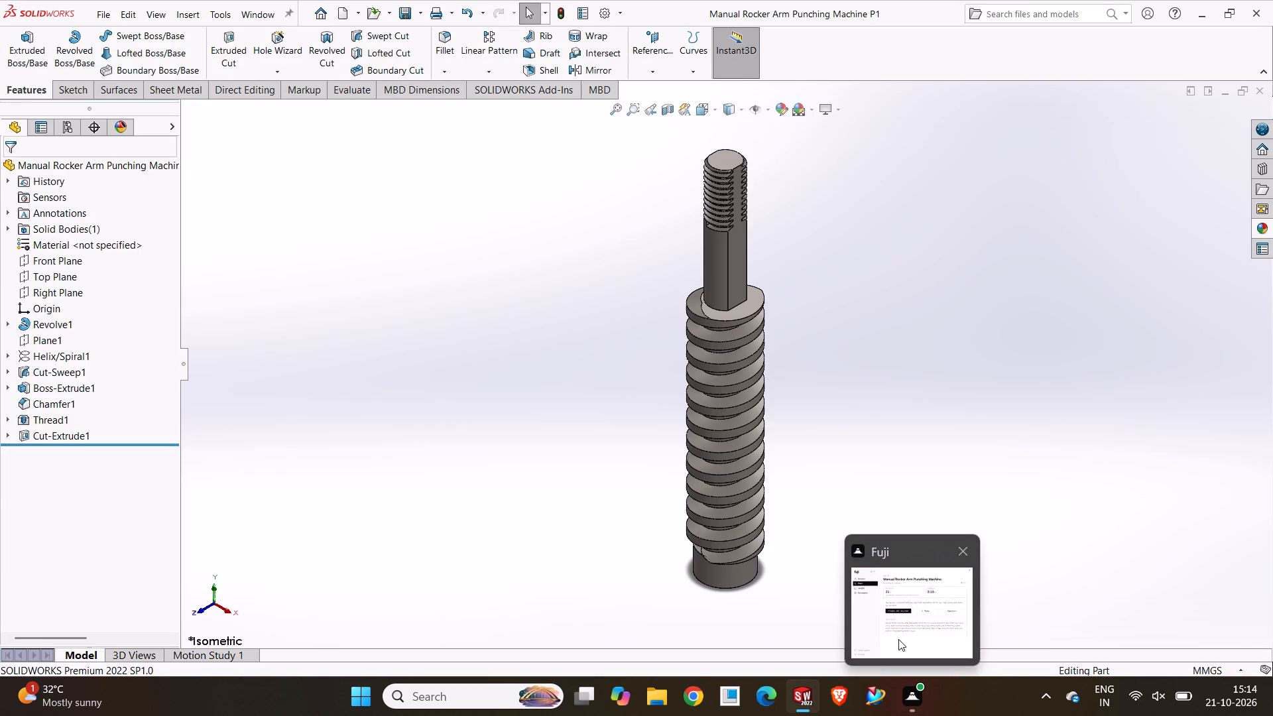
# Create a new part document.
pyautogui.click(335, 13)
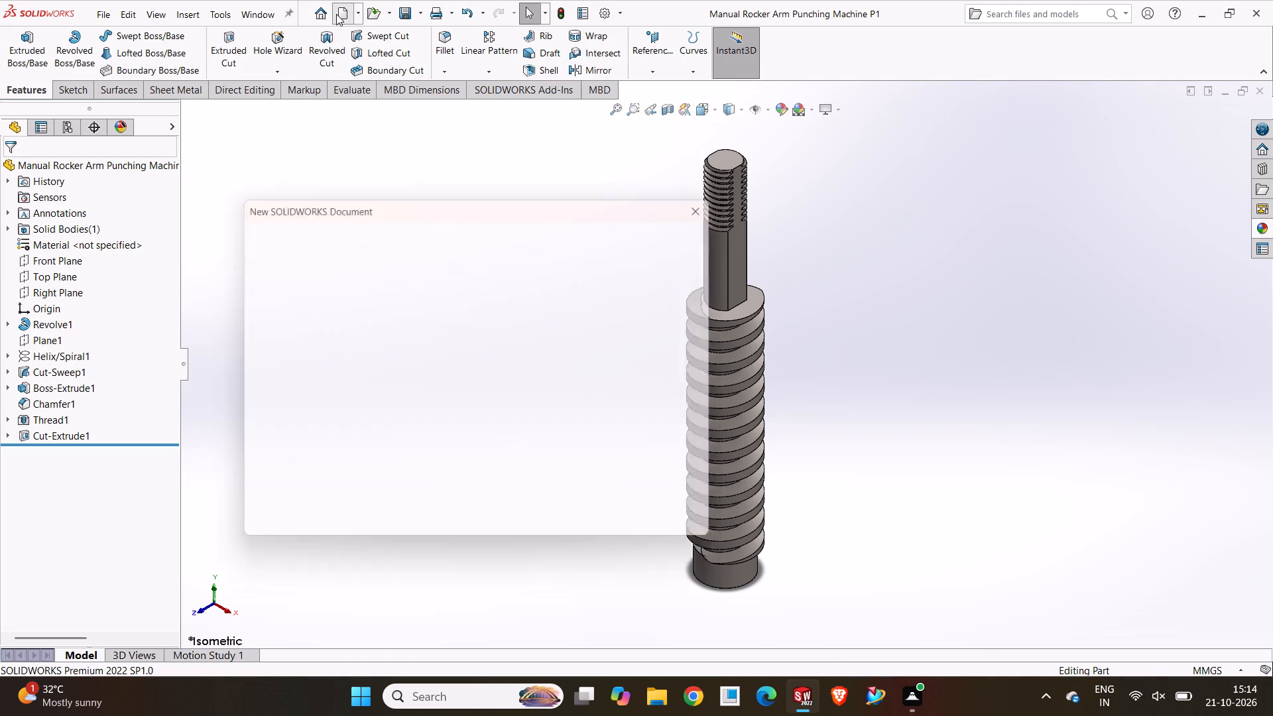
pyautogui.click(558, 518)
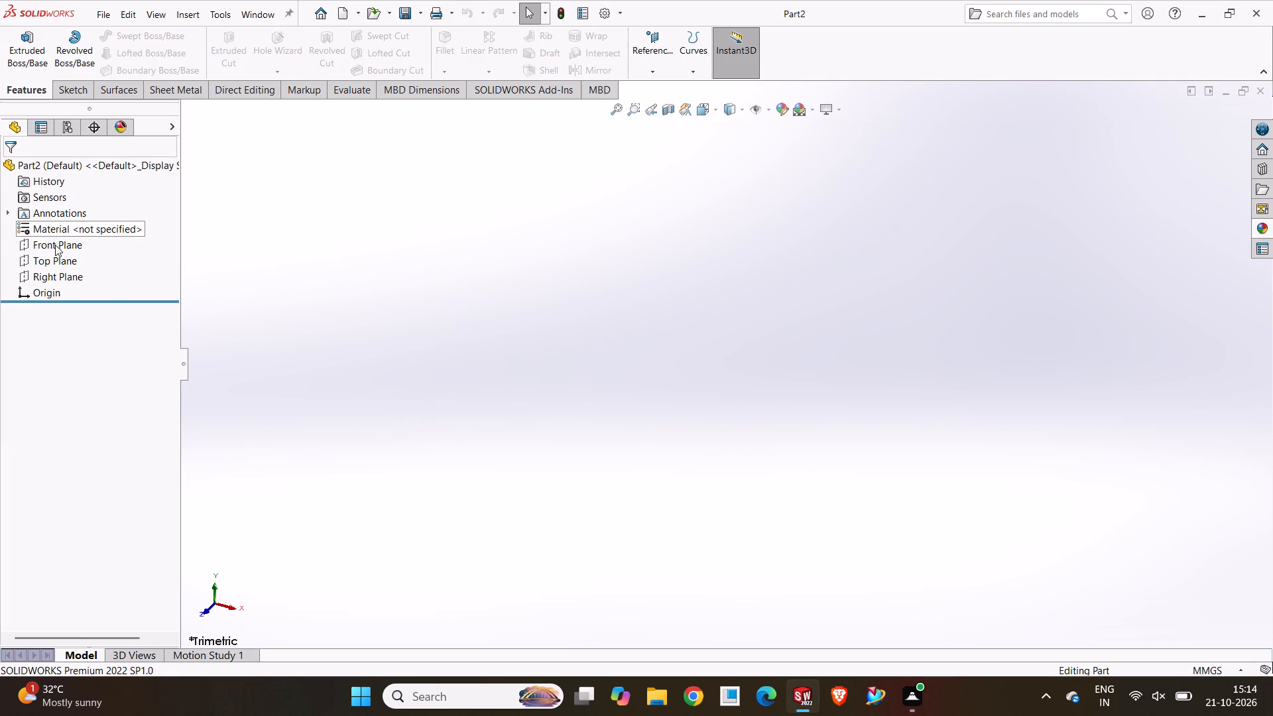
# Sketch a corner rectangle on the Front Plane from the origin, about 192 mm wide and 41 mm high.
pyautogui.click(55, 245)
pyautogui.click(386, 312)
pyautogui.click(52, 251)
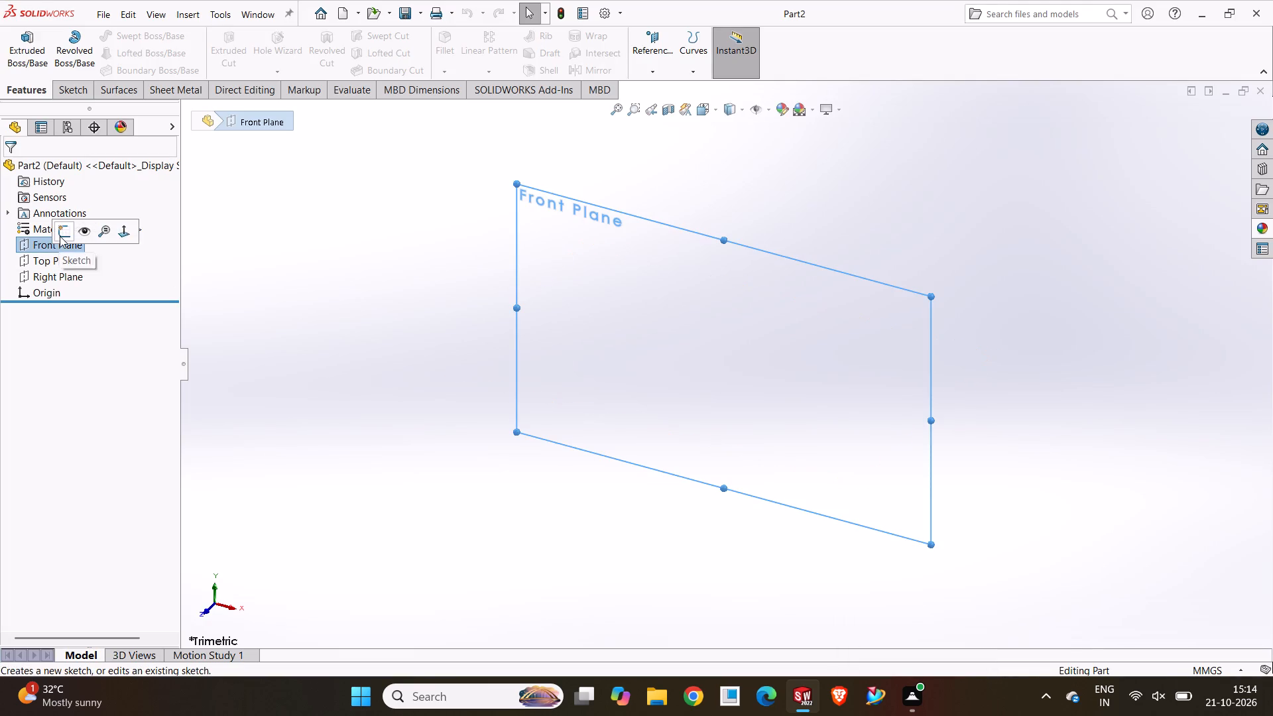
pyautogui.click(60, 236)
pyautogui.click(250, 348)
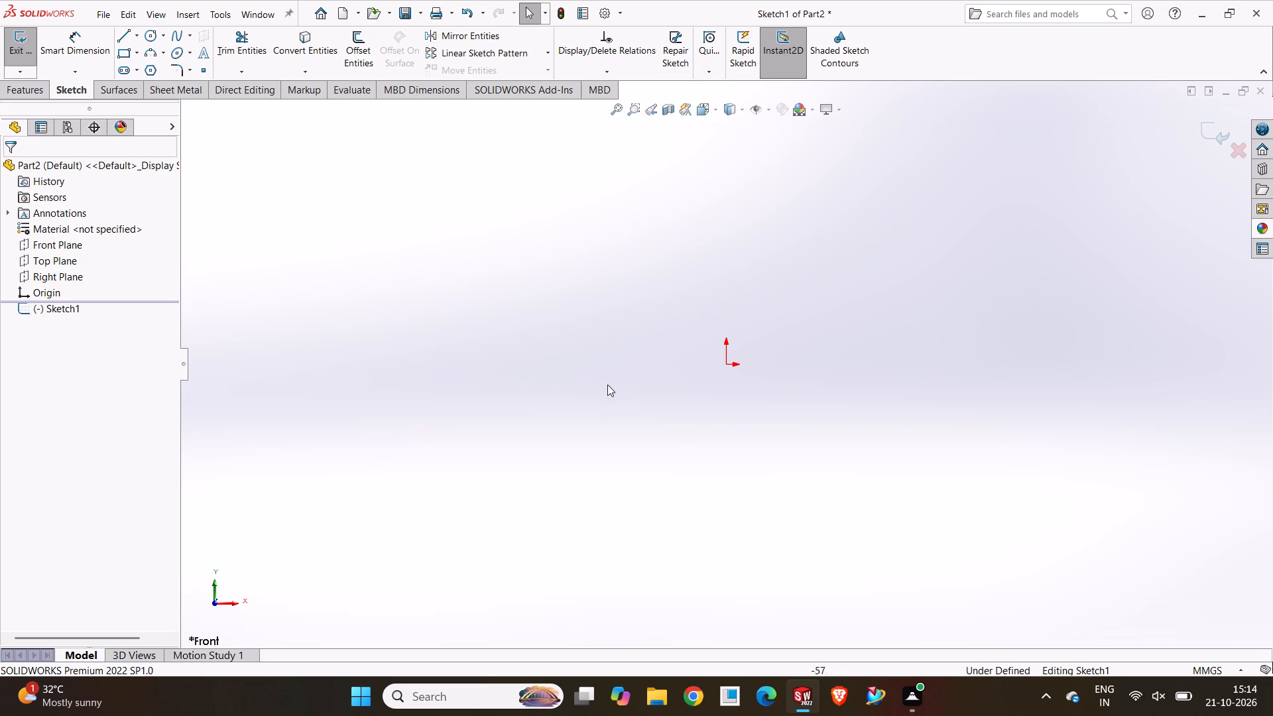
pyautogui.click(118, 58)
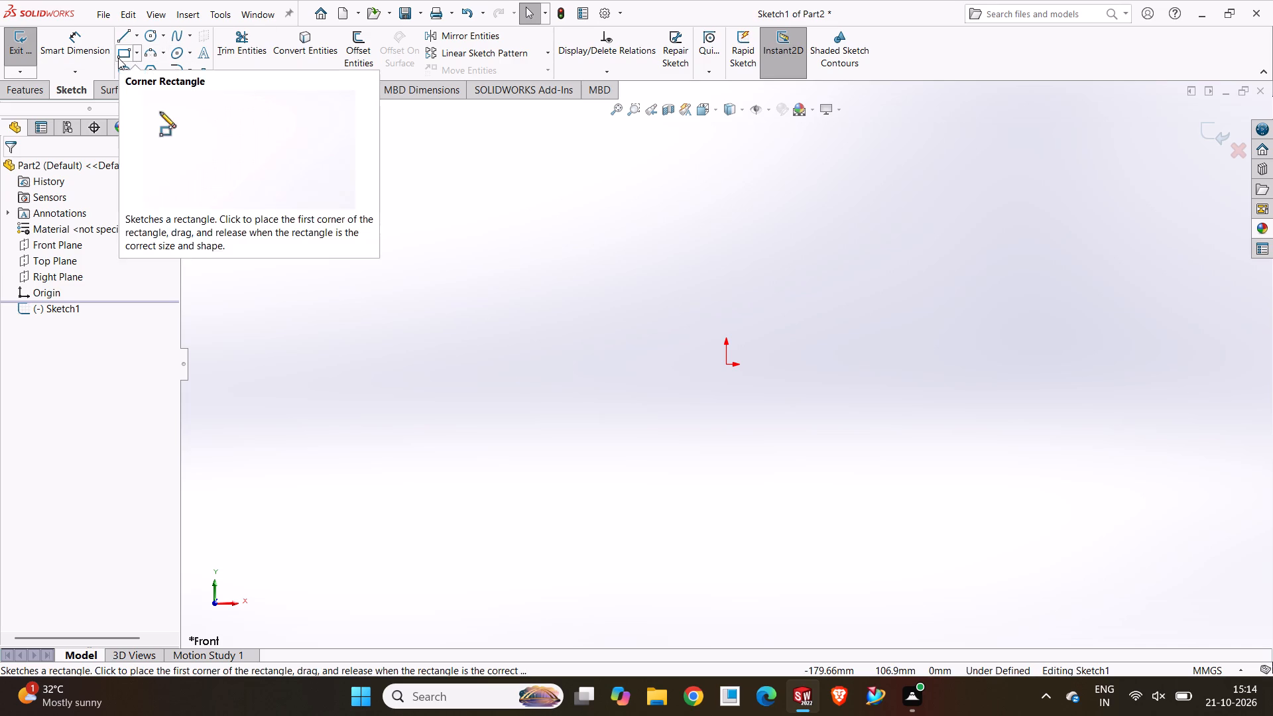
pyautogui.scroll(3, 732, 361)
pyautogui.click(727, 363)
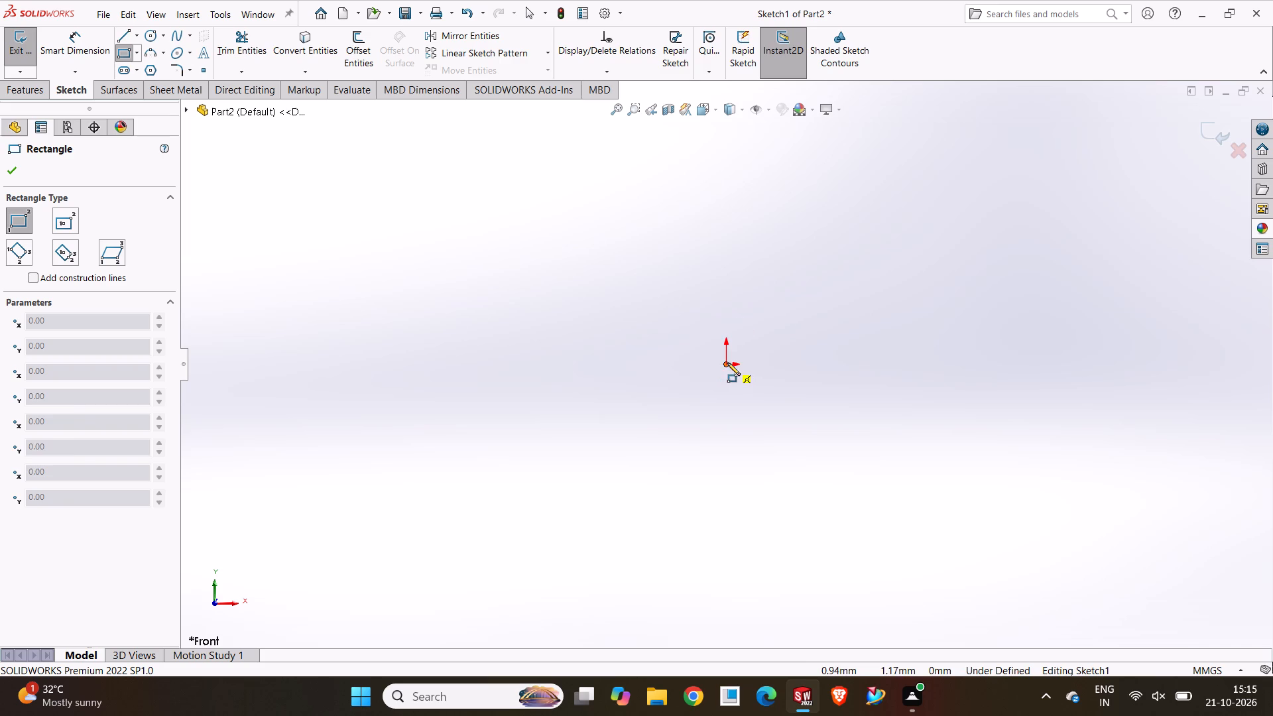
pyautogui.click(997, 306)
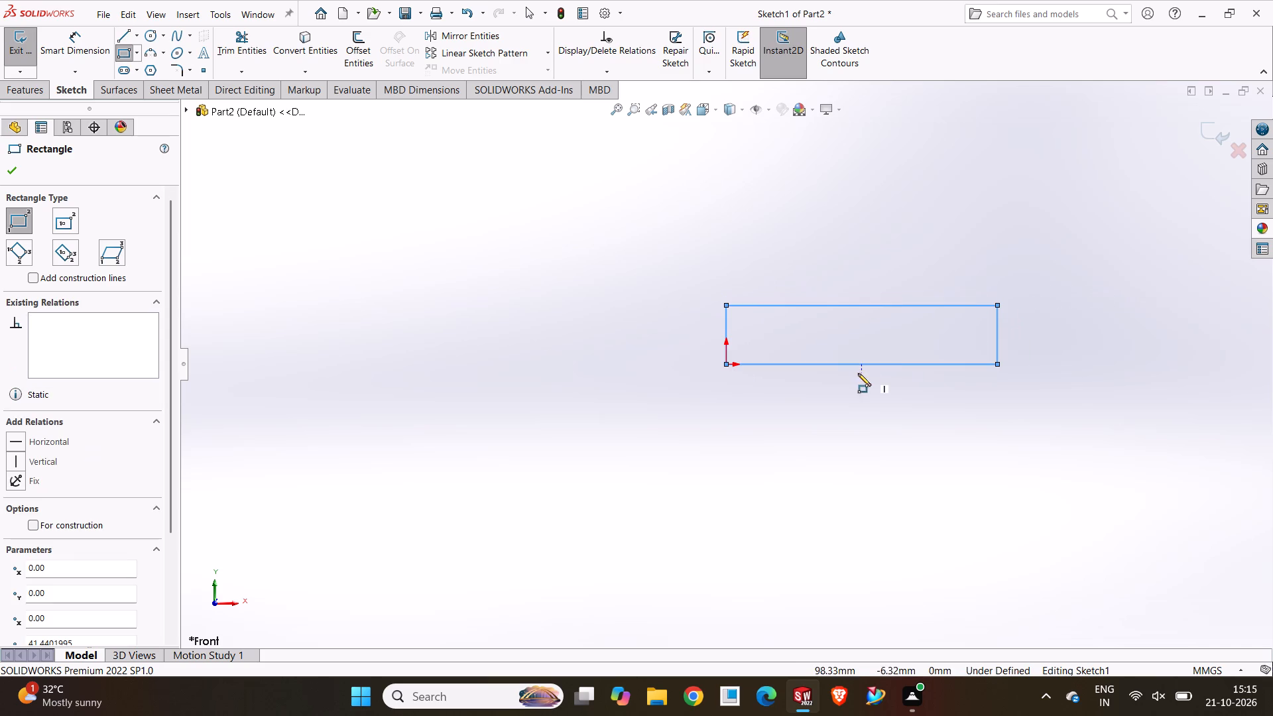
# Dimension the rectangle 205 mm along its bottom edge and 35 mm along its left edge.
pyautogui.click(107, 60)
pyautogui.scroll(-4, 941, 336)
pyautogui.scroll(4, 848, 314)
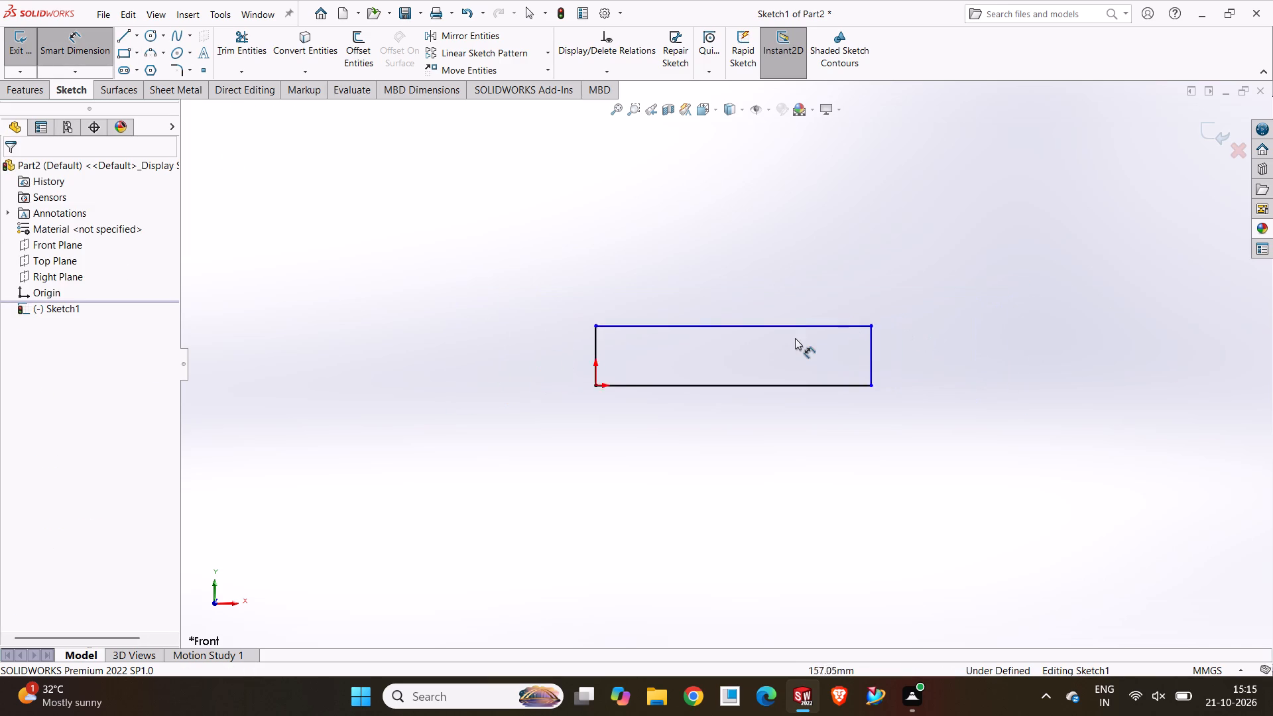
pyautogui.scroll(2, 795, 338)
pyautogui.scroll(-6, 752, 284)
pyautogui.scroll(4, 699, 381)
pyautogui.scroll(-4, 725, 429)
pyautogui.scroll(3, 737, 459)
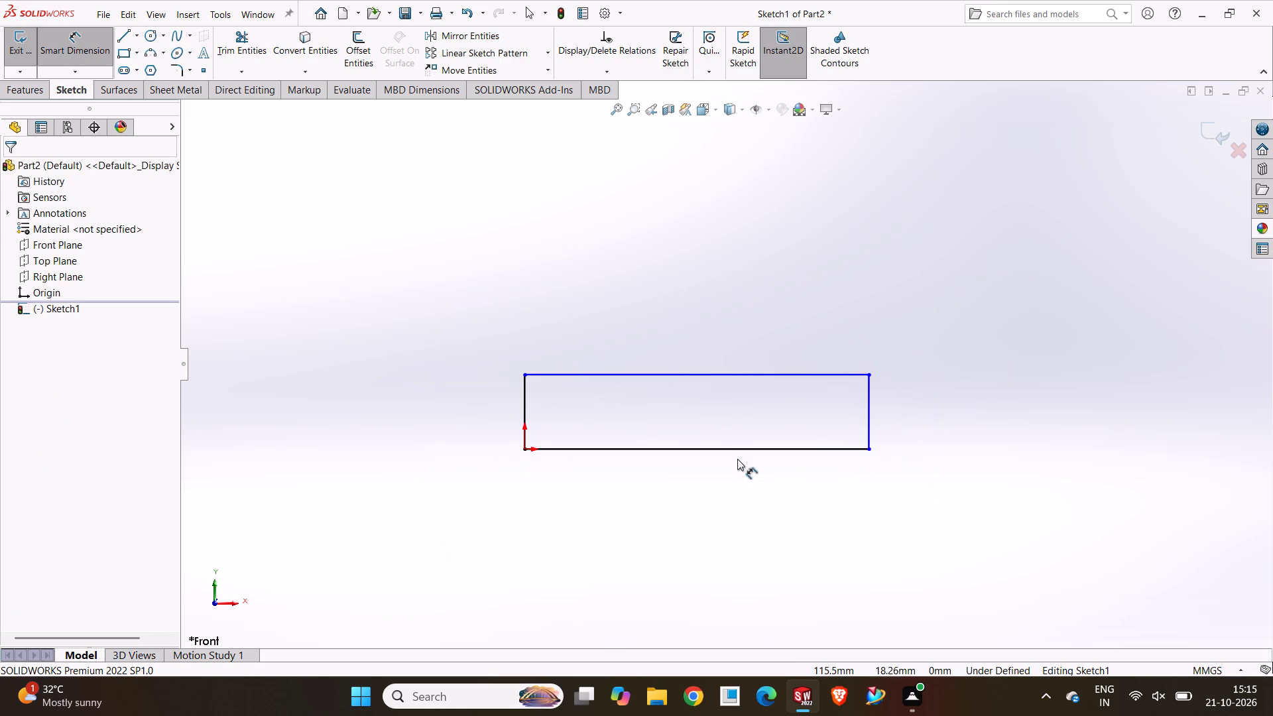
pyautogui.click(686, 449)
pyautogui.click(690, 484)
pyautogui.write('205')
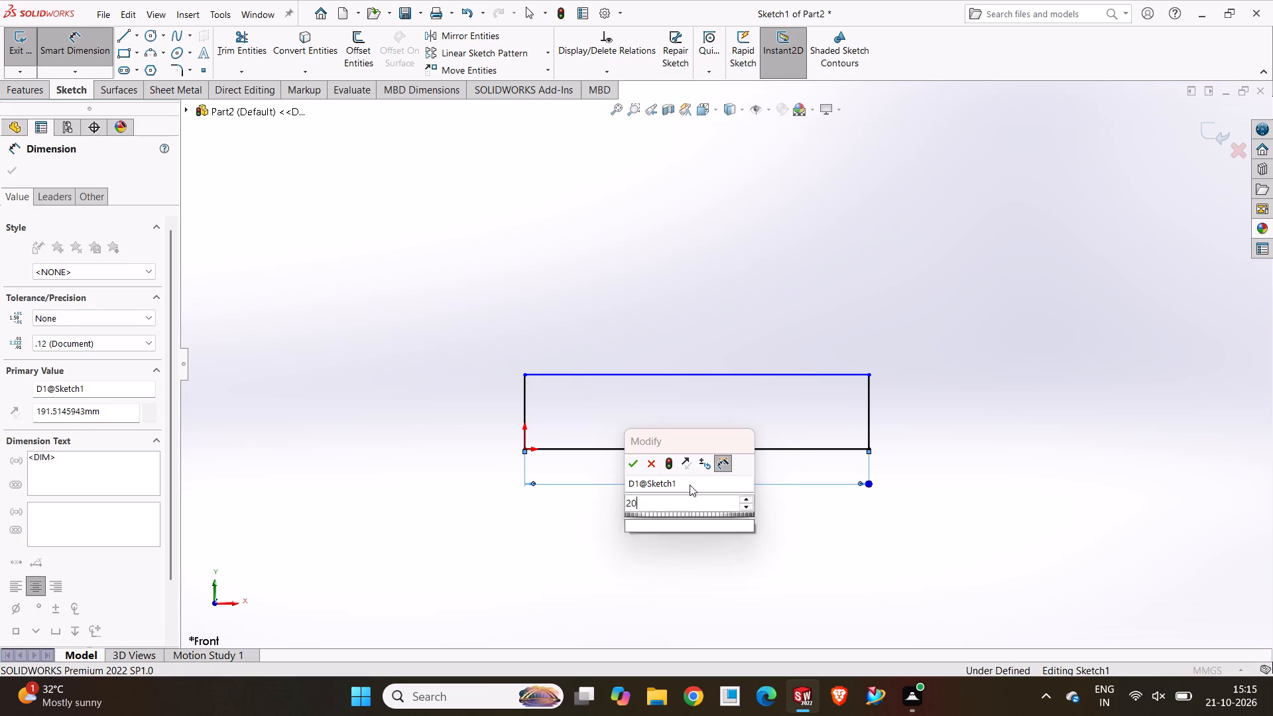
pyautogui.press('Return')
pyautogui.click(634, 578)
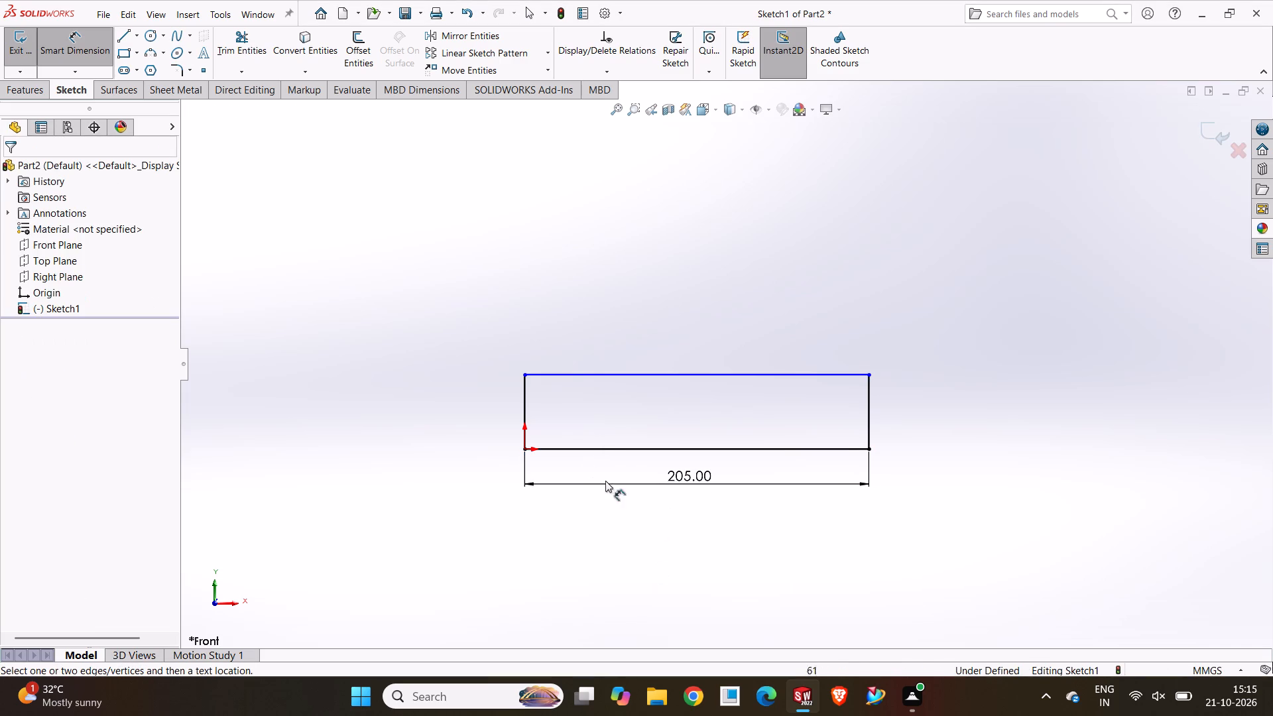
pyautogui.click(523, 383)
pyautogui.click(461, 426)
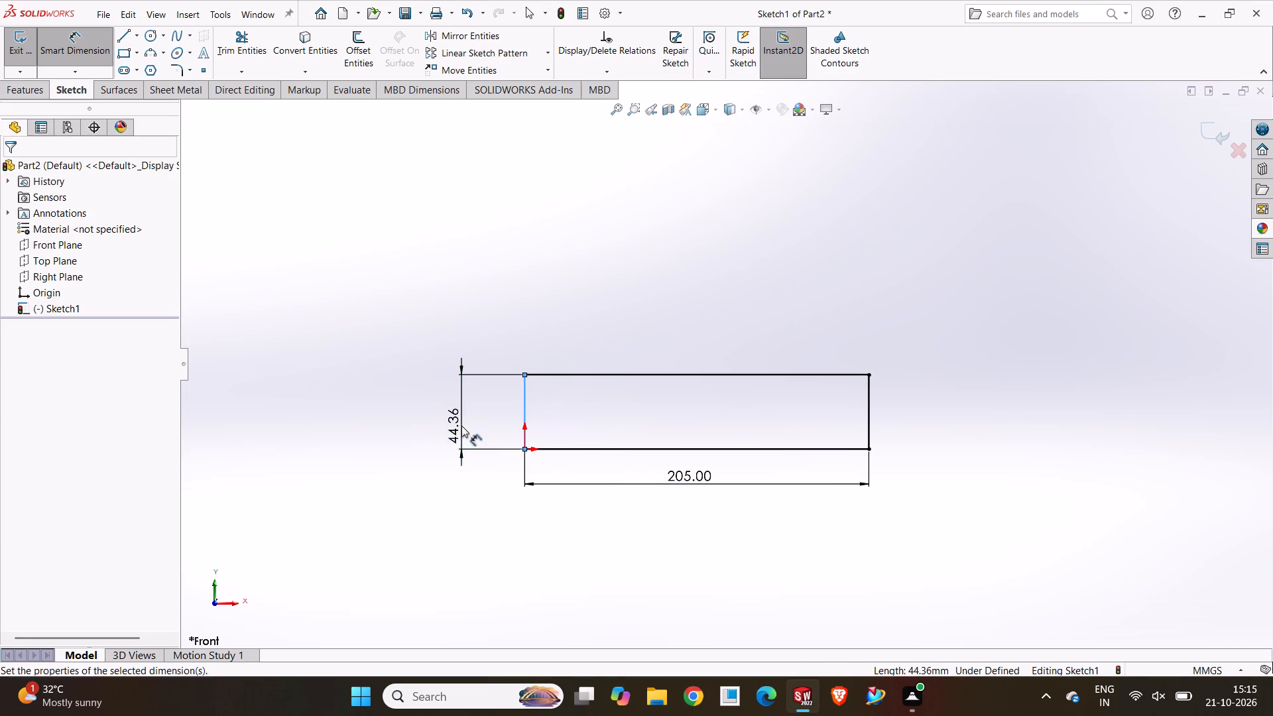
pyautogui.write('35')
pyautogui.press('Return')
pyautogui.click(353, 489)
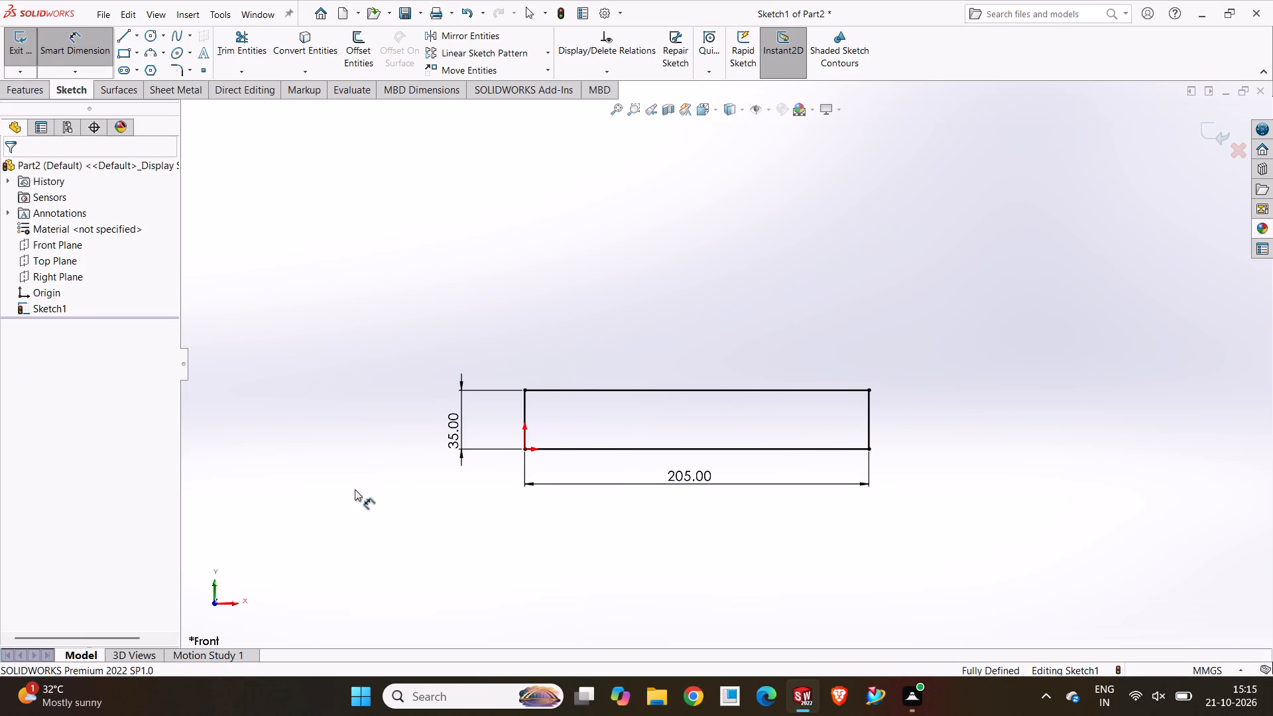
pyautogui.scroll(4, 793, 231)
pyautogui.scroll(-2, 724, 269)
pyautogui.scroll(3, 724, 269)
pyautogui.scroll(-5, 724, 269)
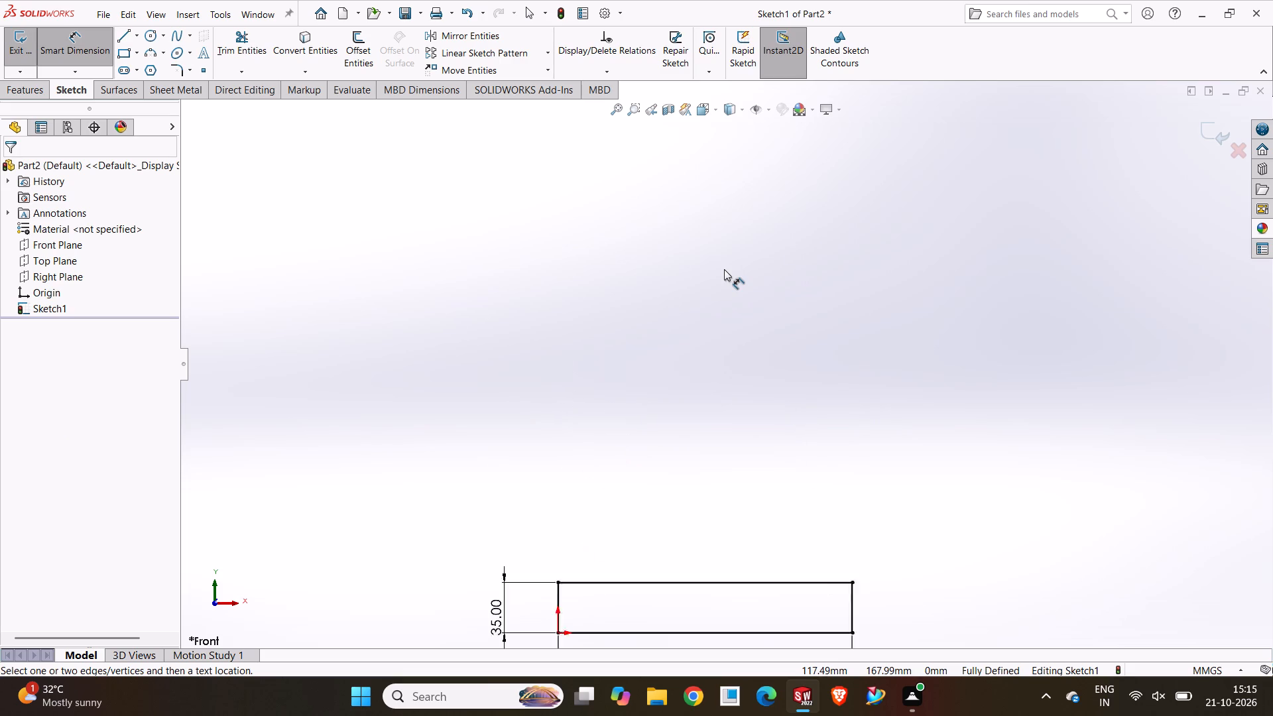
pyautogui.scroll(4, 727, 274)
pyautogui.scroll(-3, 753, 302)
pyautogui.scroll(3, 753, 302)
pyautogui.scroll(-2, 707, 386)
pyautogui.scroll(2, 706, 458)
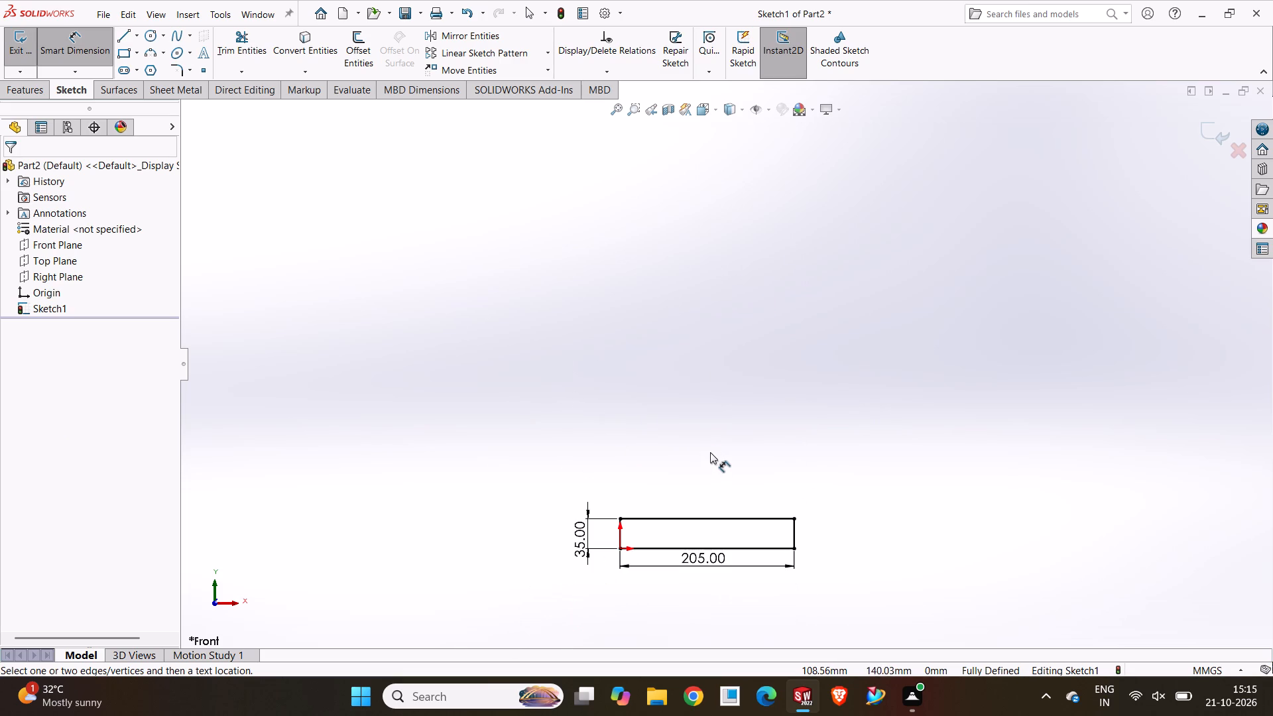
# Sketch an inverted-L line profile open at the bottom above the rectangle, inner vertical about 147 mm, underside about 121 mm, left end about 34 mm.
pyautogui.scroll(-2, 767, 529)
pyautogui.scroll(1, 708, 470)
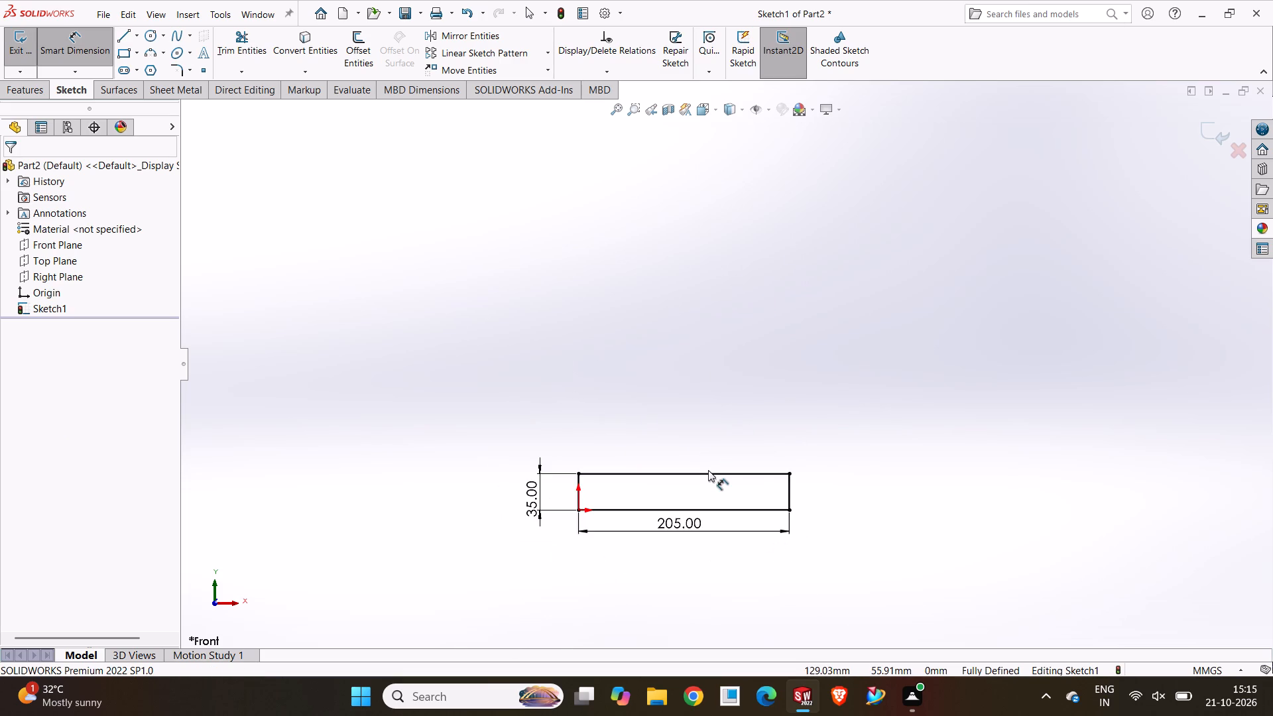
pyautogui.scroll(-2, 708, 470)
pyautogui.scroll(1, 706, 368)
pyautogui.scroll(-3, 706, 368)
pyautogui.scroll(2, 711, 374)
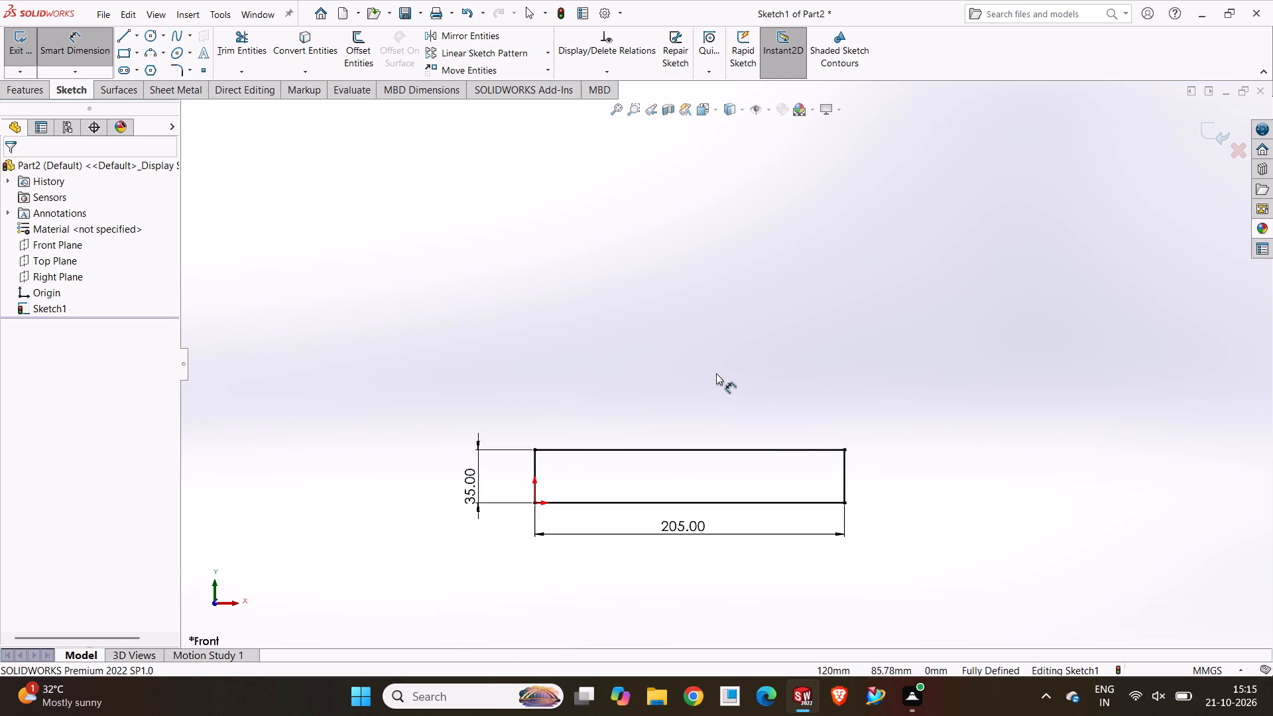
pyautogui.scroll(3, 716, 373)
pyautogui.scroll(-5, 722, 329)
pyautogui.scroll(3, 708, 355)
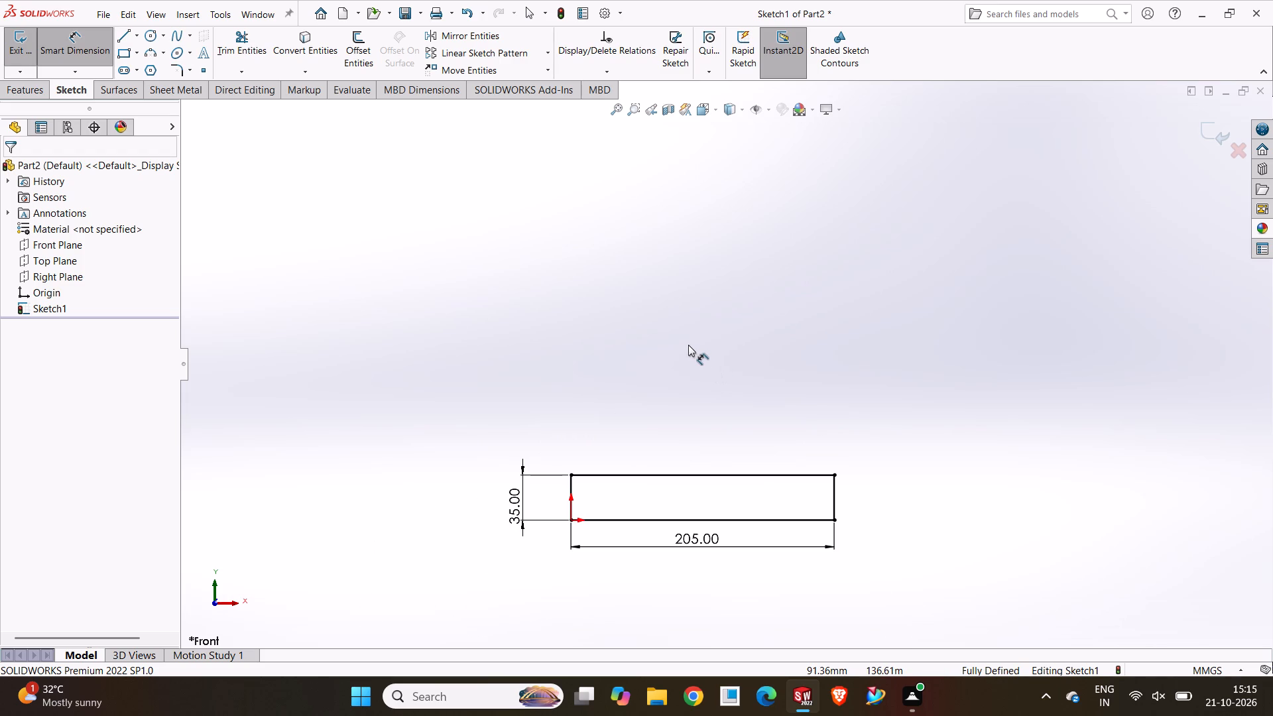
pyautogui.click(121, 36)
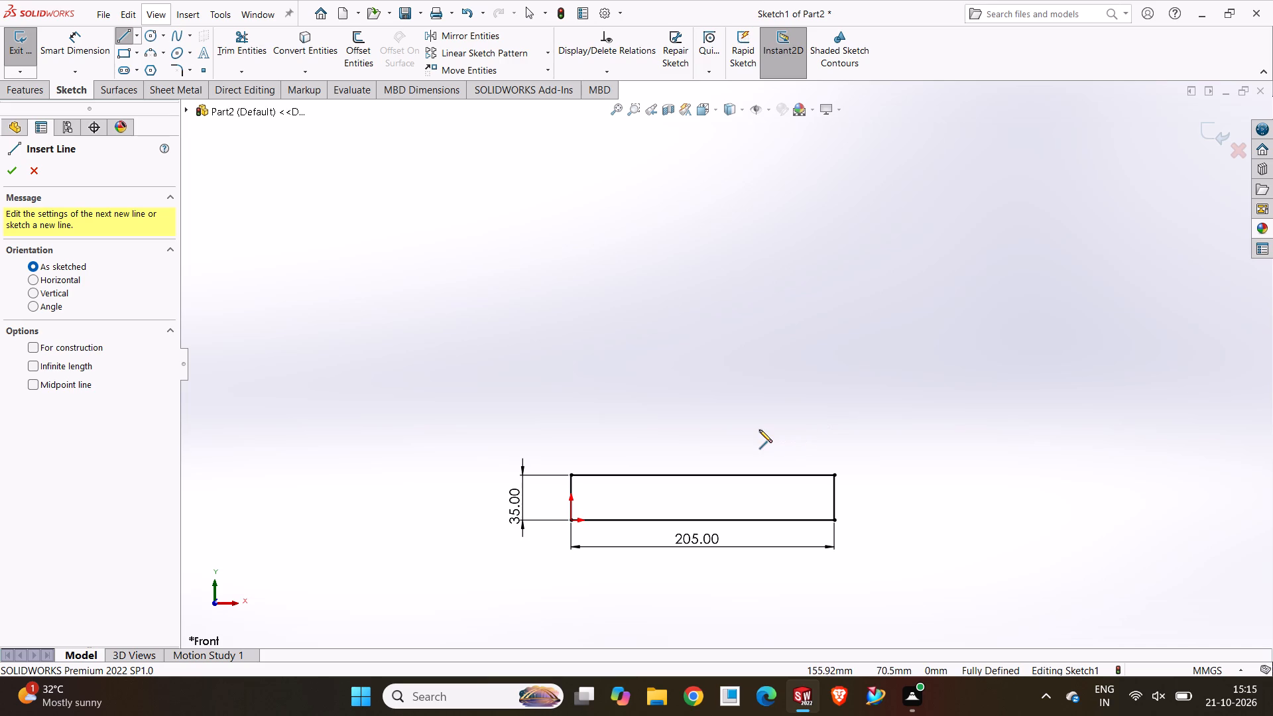
pyautogui.click(746, 448)
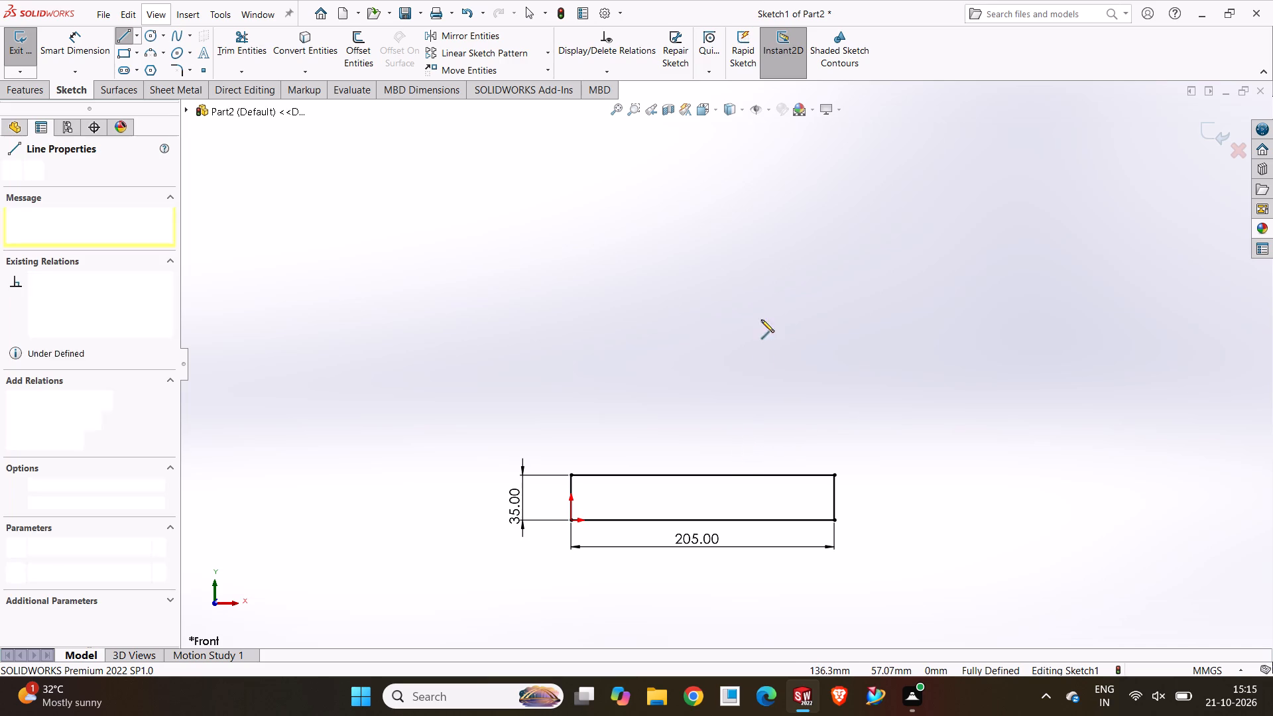
pyautogui.click(745, 259)
pyautogui.click(591, 257)
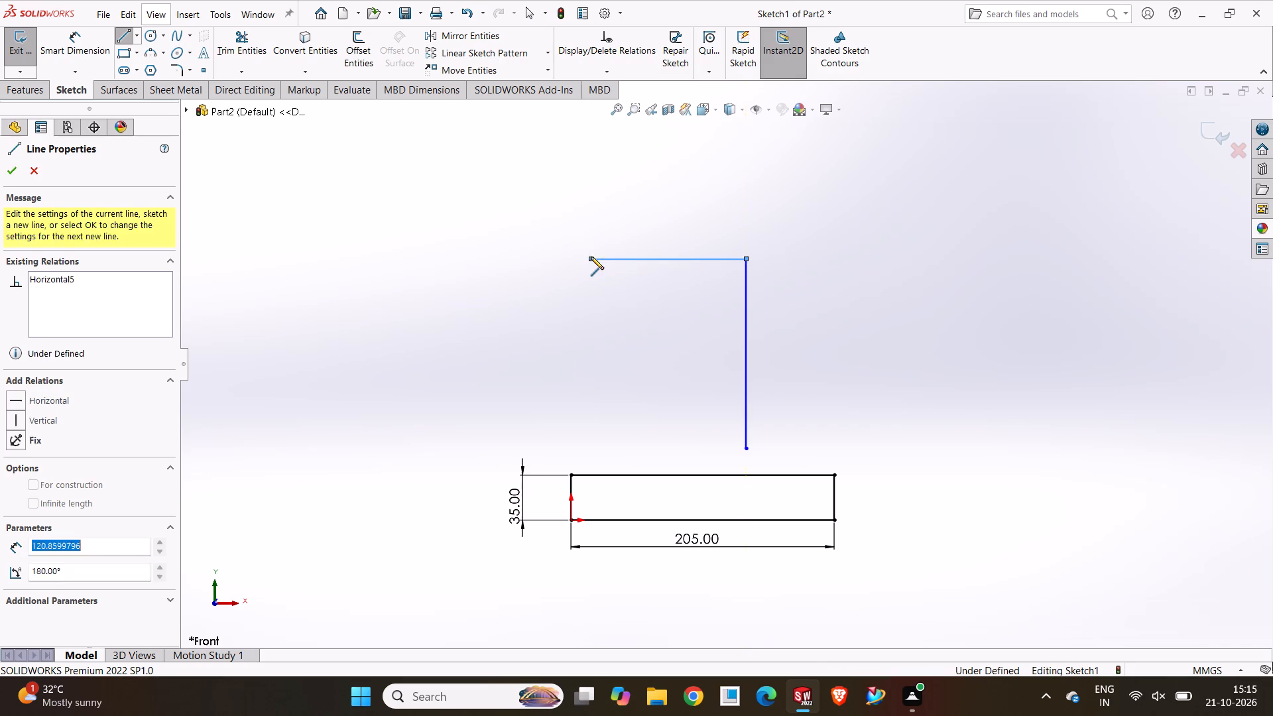
pyautogui.click(594, 216)
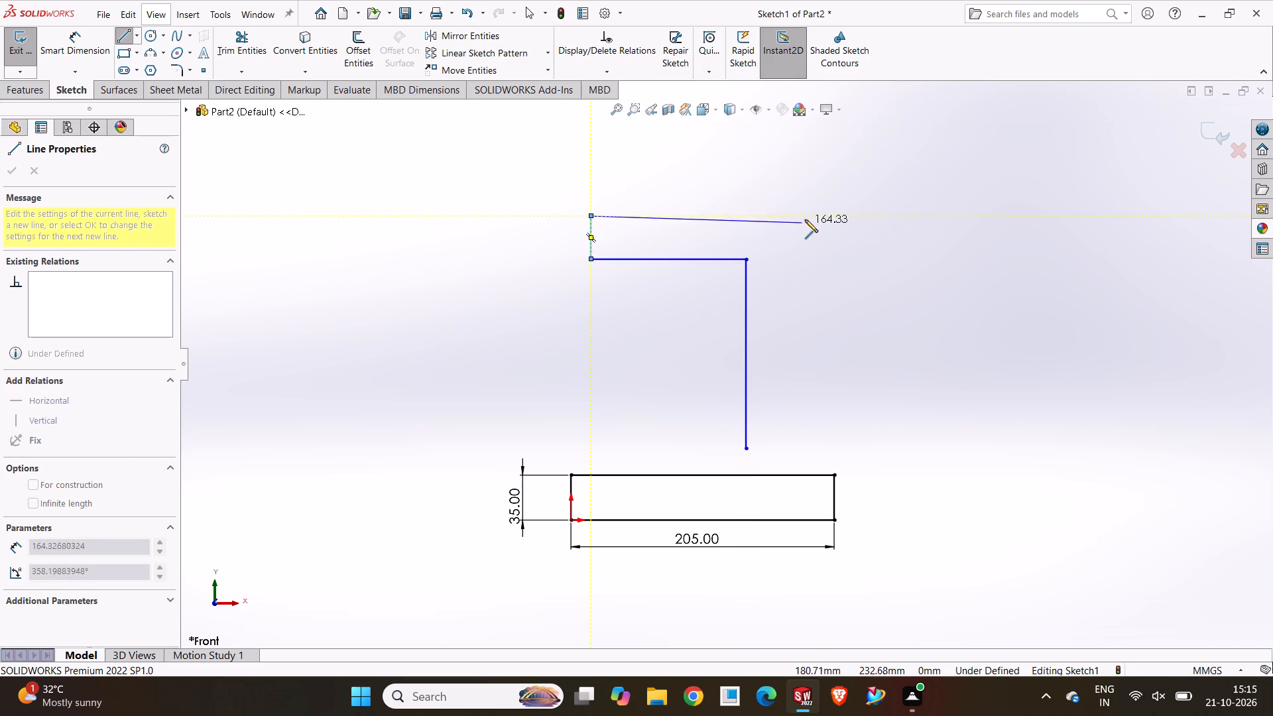
pyautogui.click(806, 216)
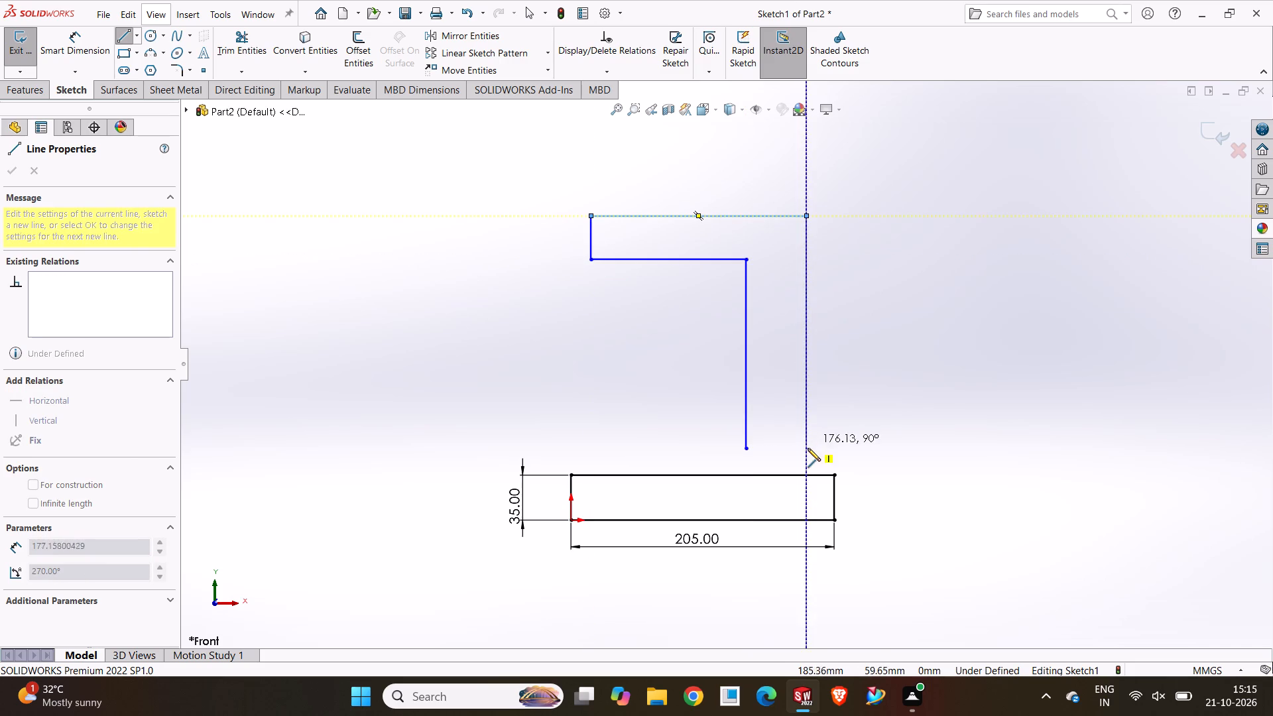
pyautogui.click(808, 448)
pyautogui.press('Escape')
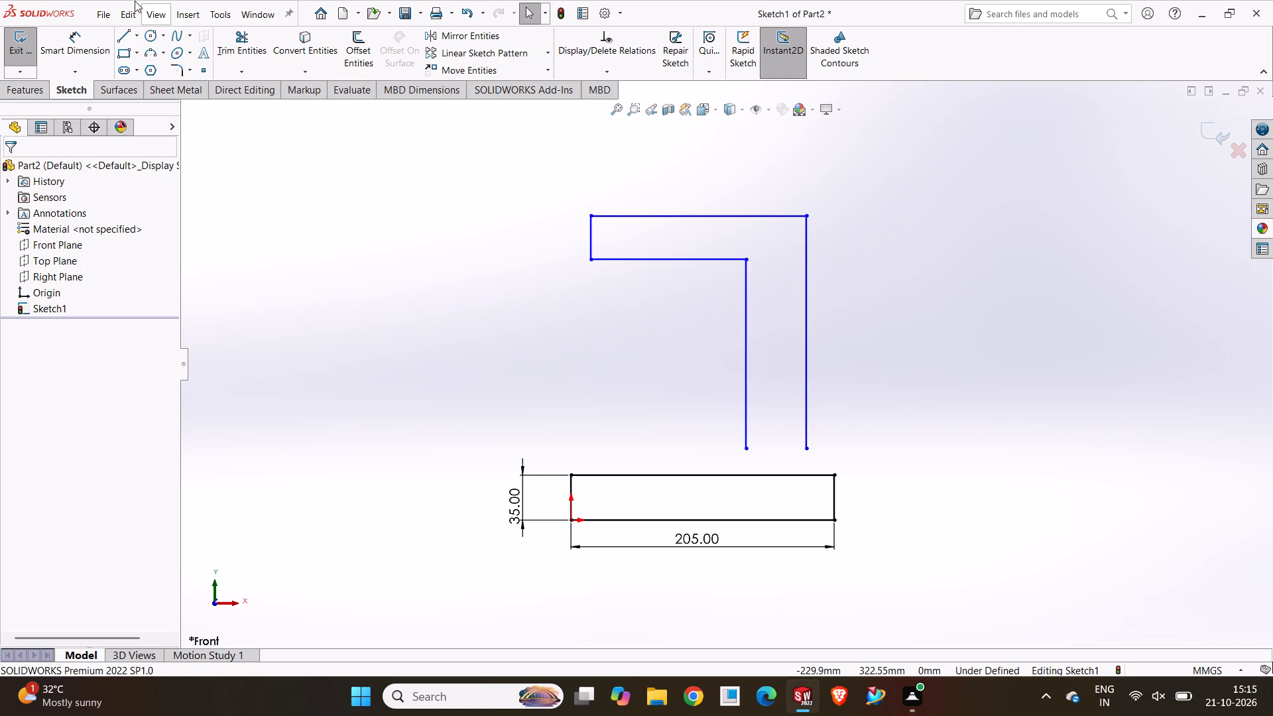
# Dimension the short vertical line at the arm's left end to 45 mm.
pyautogui.click(46, 36)
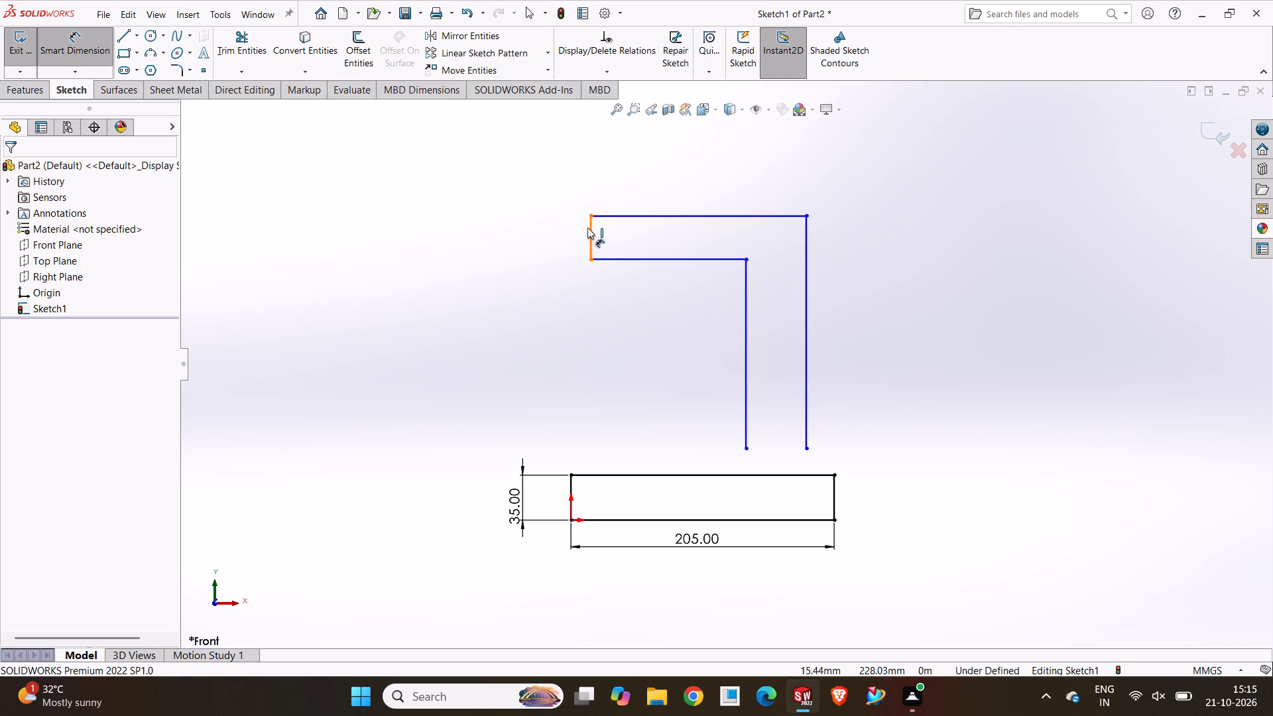
pyautogui.click(591, 235)
pyautogui.click(540, 237)
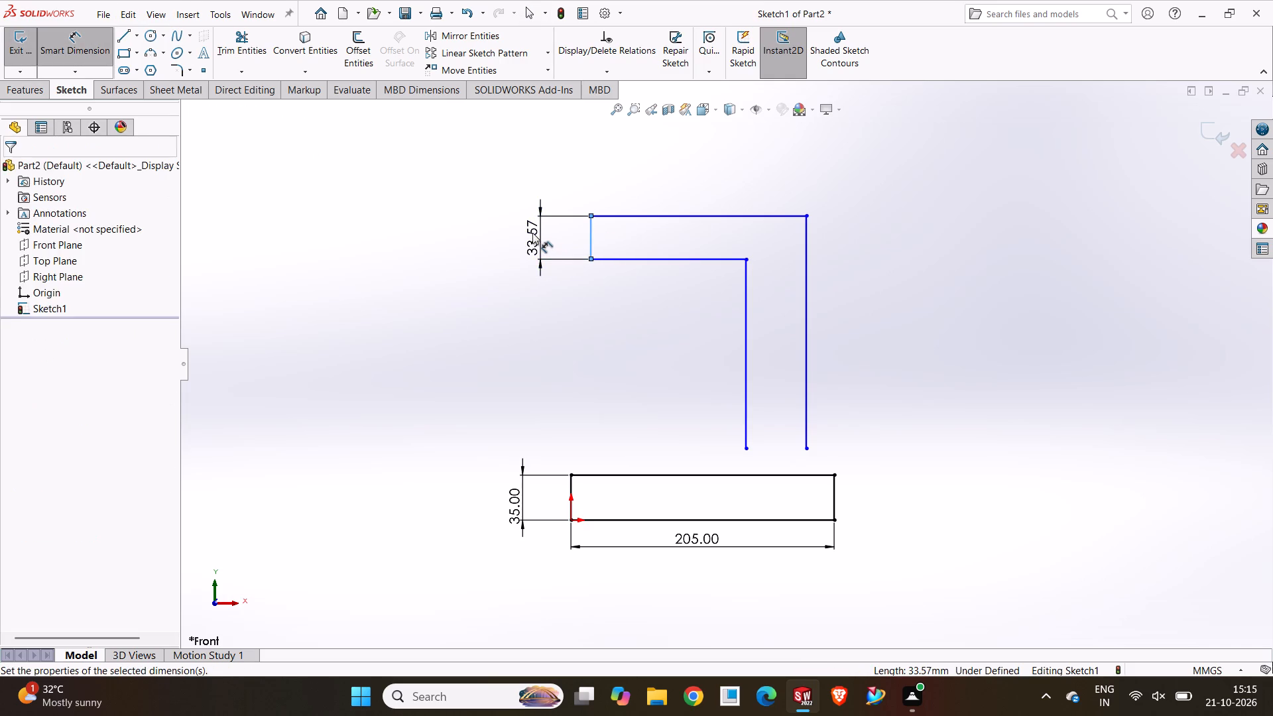
pyautogui.write('45')
pyautogui.press('Return')
pyautogui.click(499, 239)
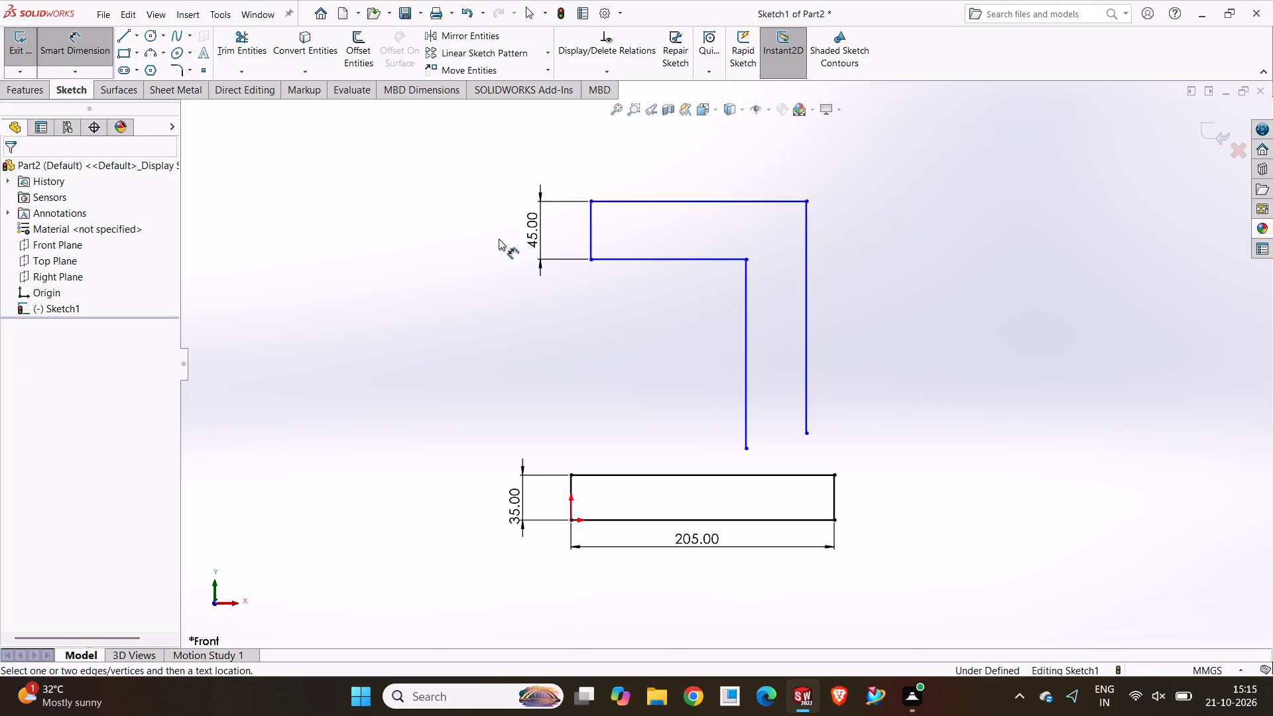
# Dimension the inner vertical line 105 mm horizontally from the origin.
pyautogui.click(574, 519)
pyautogui.click(747, 353)
pyautogui.click(627, 345)
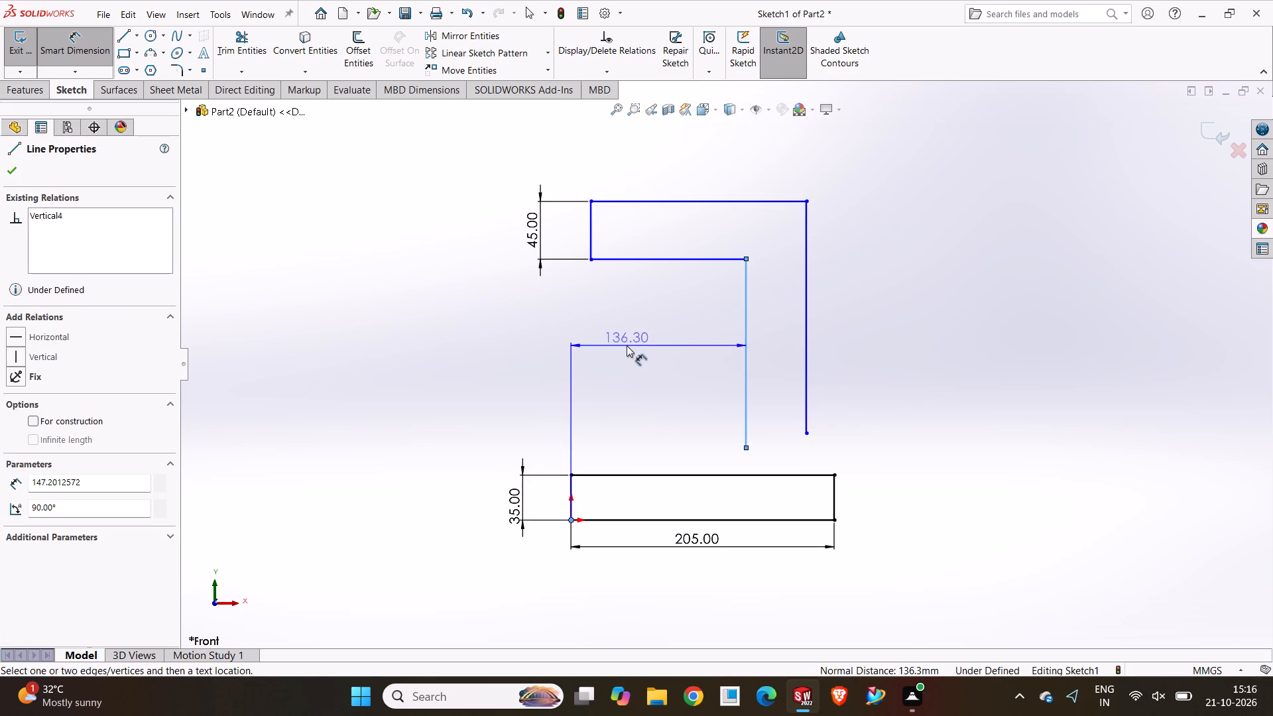
pyautogui.write('105')
pyautogui.press('Return')
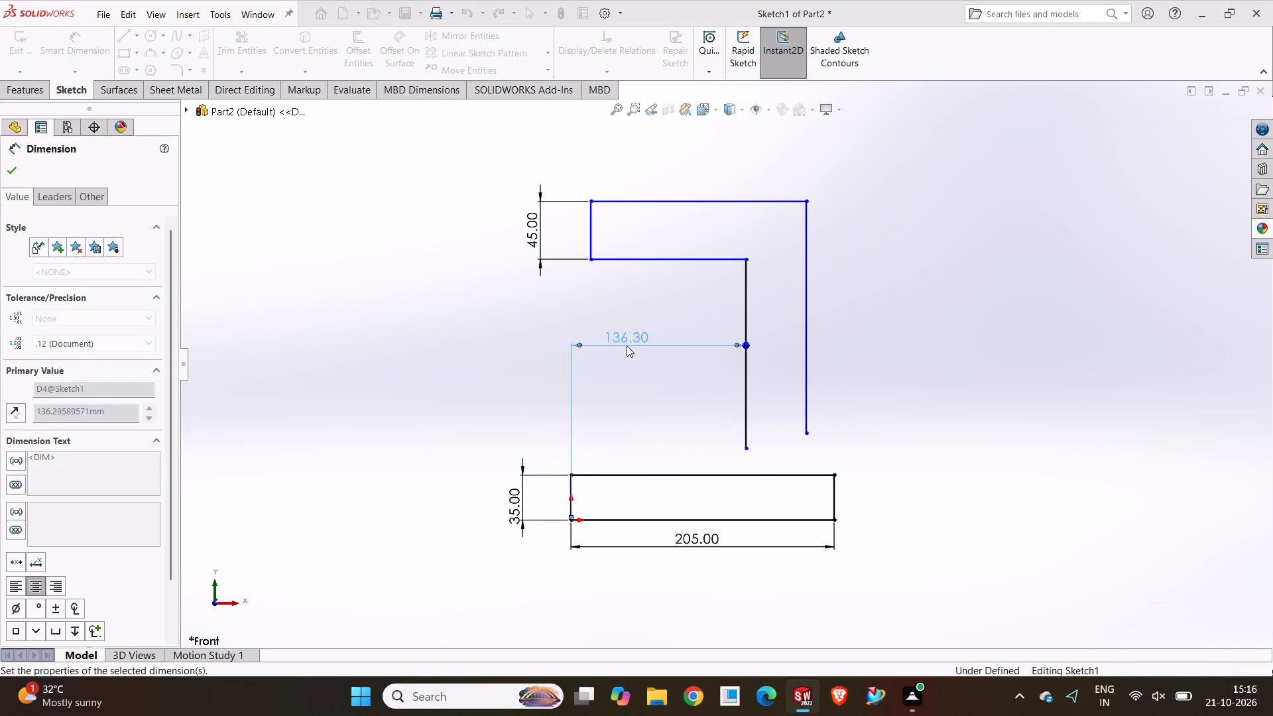
pyautogui.click(473, 319)
# Dimension the distance between the inner and outer vertical lines to 65 mm.
pyautogui.click(705, 308)
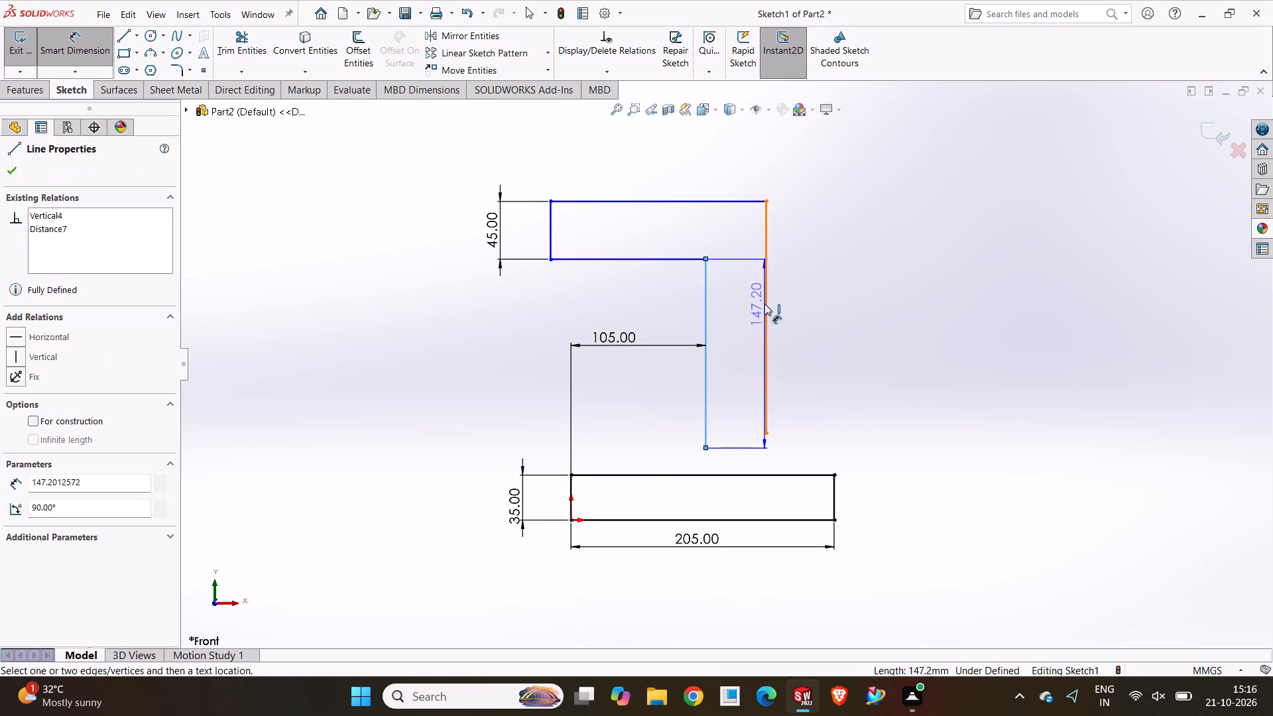
pyautogui.click(766, 302)
pyautogui.click(741, 314)
pyautogui.write('65')
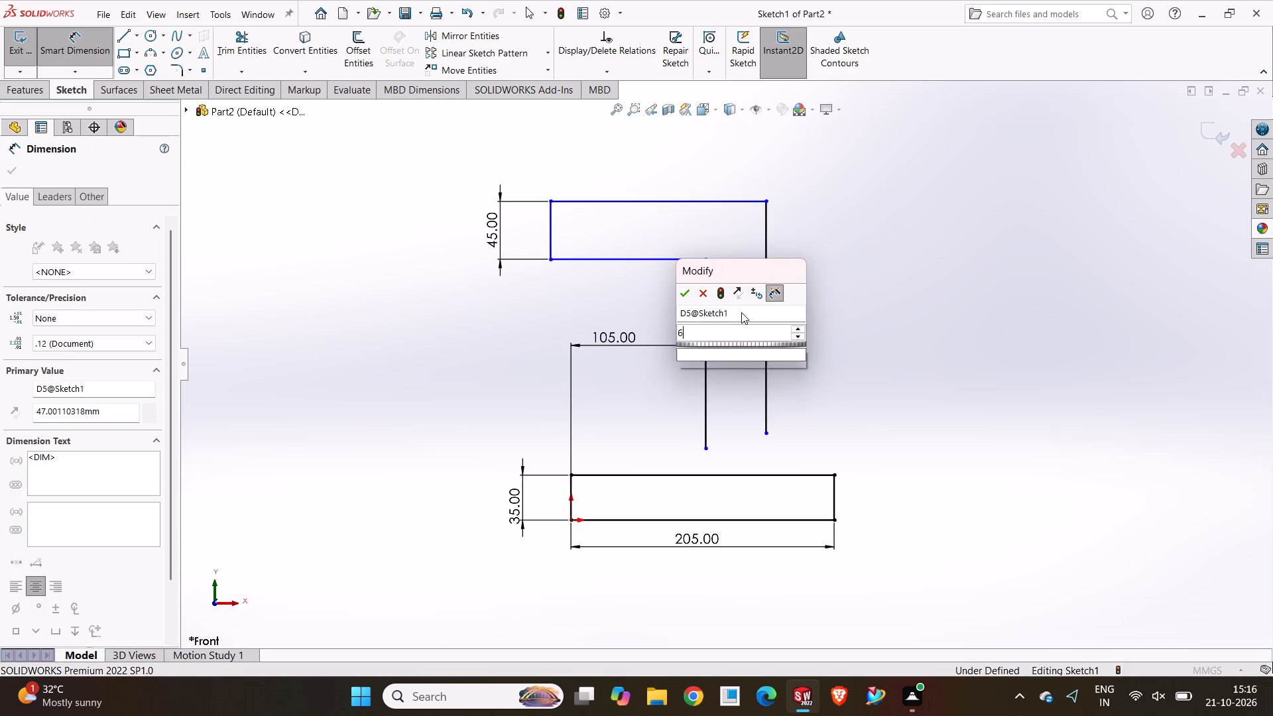
pyautogui.press('Return')
pyautogui.click(906, 323)
pyautogui.press('Escape')
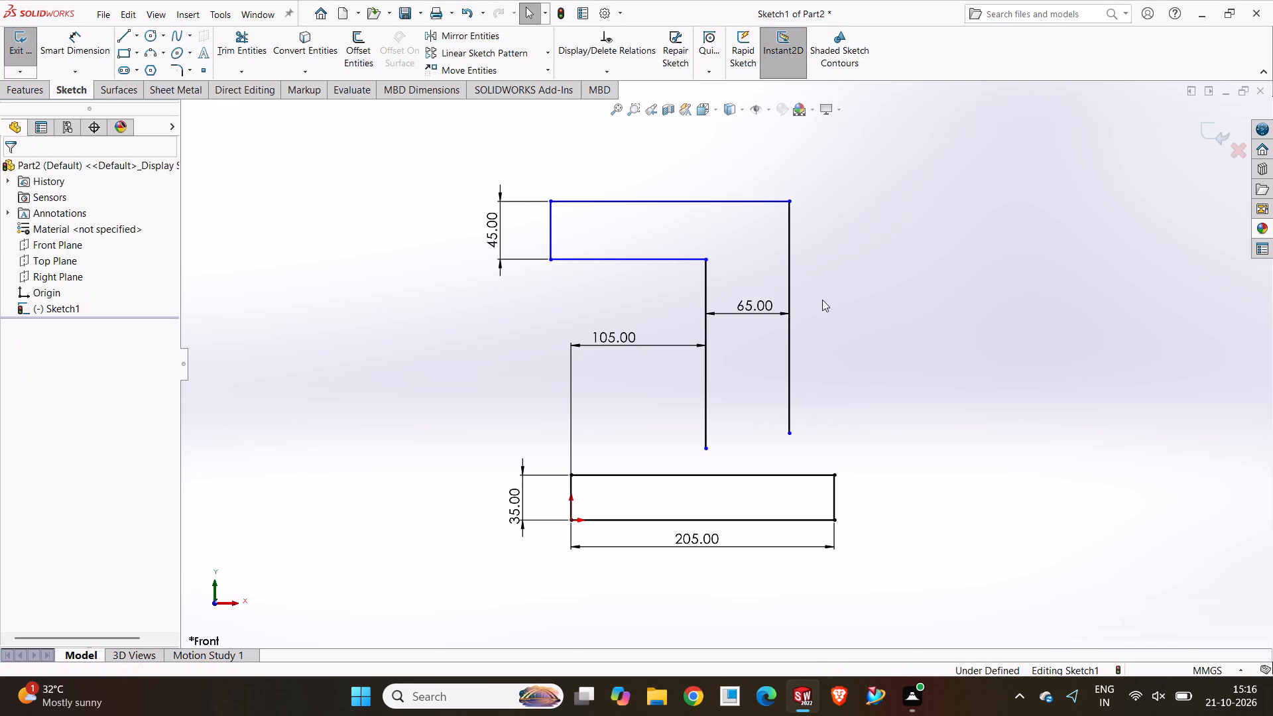
# Add an 80 mm sketch fillet to the outer corner of the L-shaped profile.
pyautogui.click(171, 68)
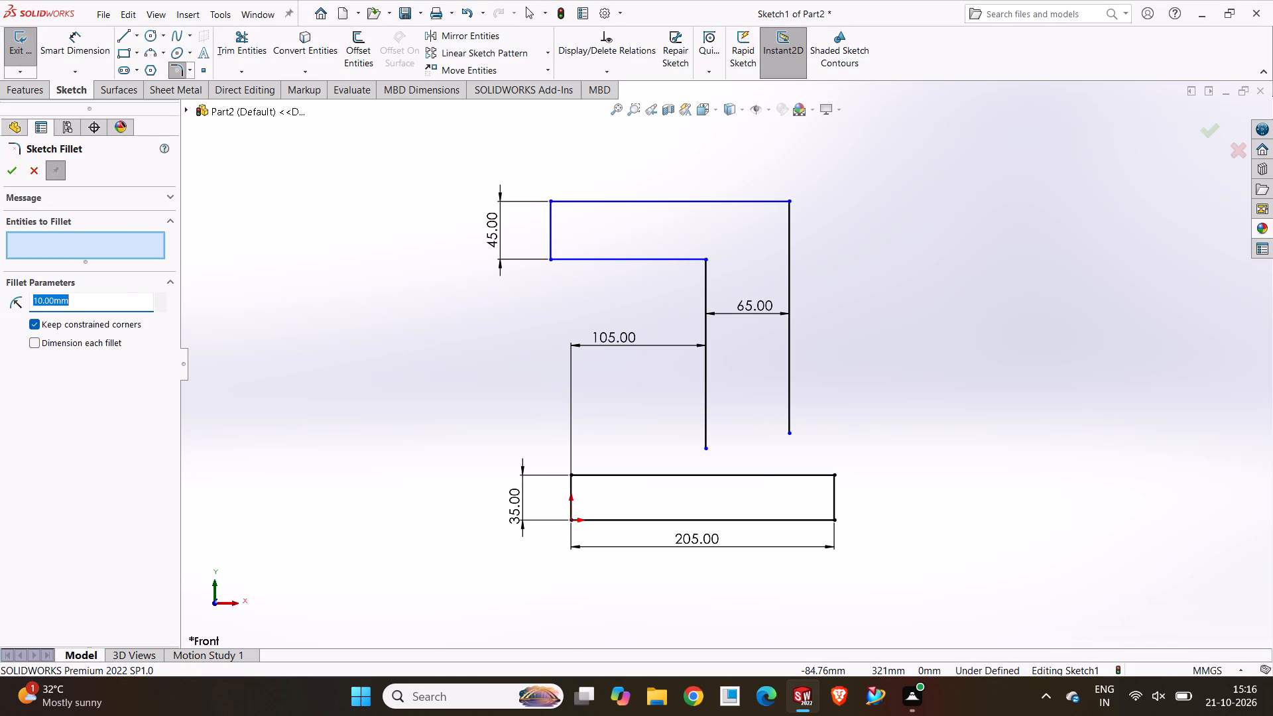
pyautogui.tripleClick(158, 297)
pyautogui.tripleClick(159, 298)
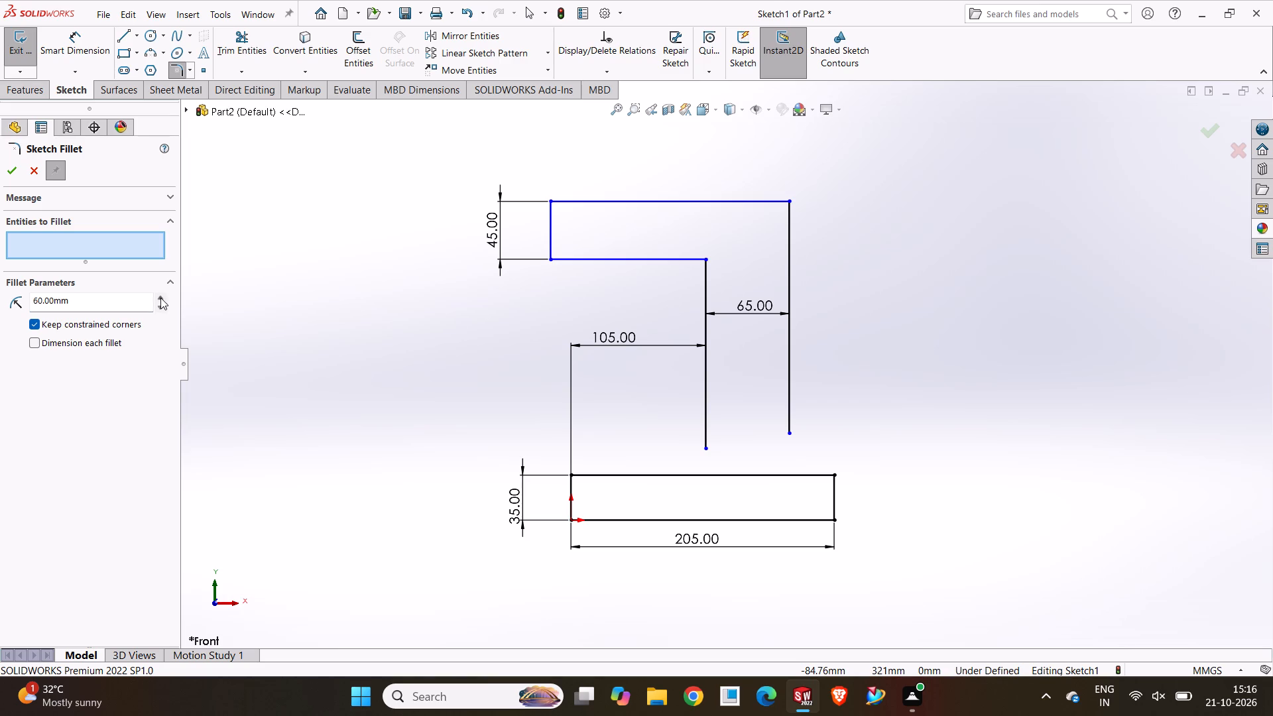
pyautogui.click(160, 298)
pyautogui.click(787, 202)
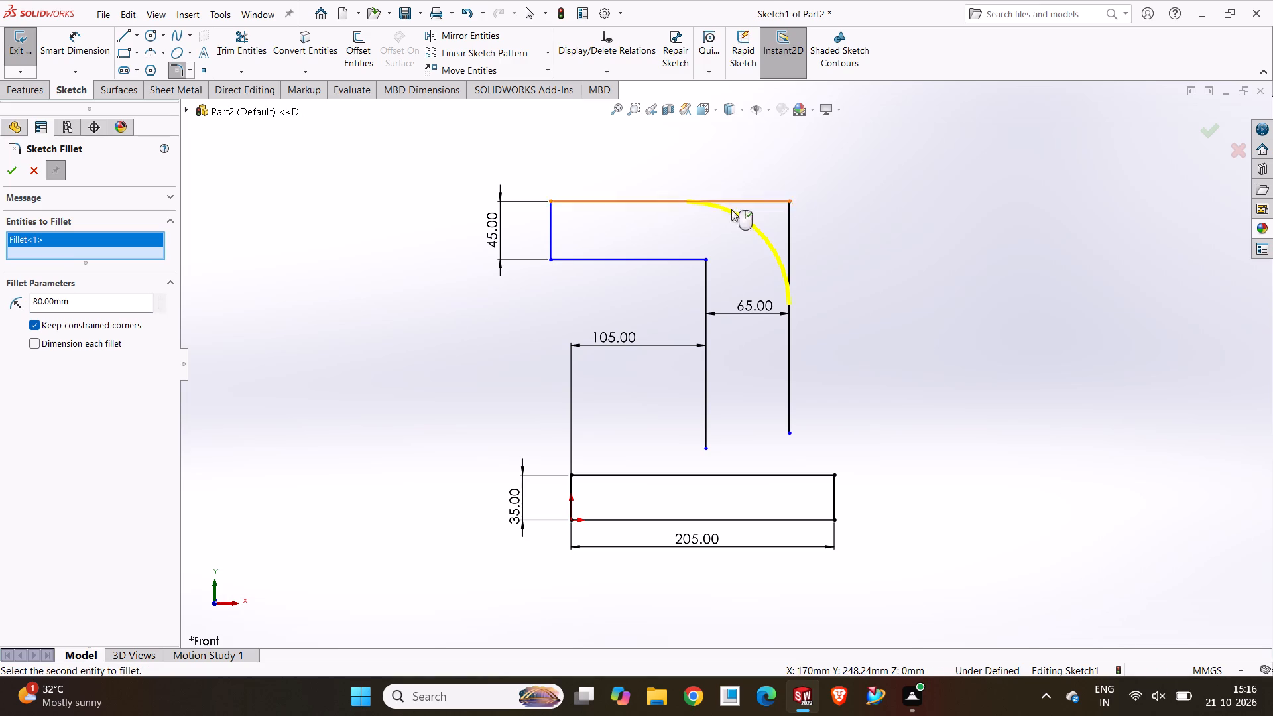
pyautogui.click(4, 175)
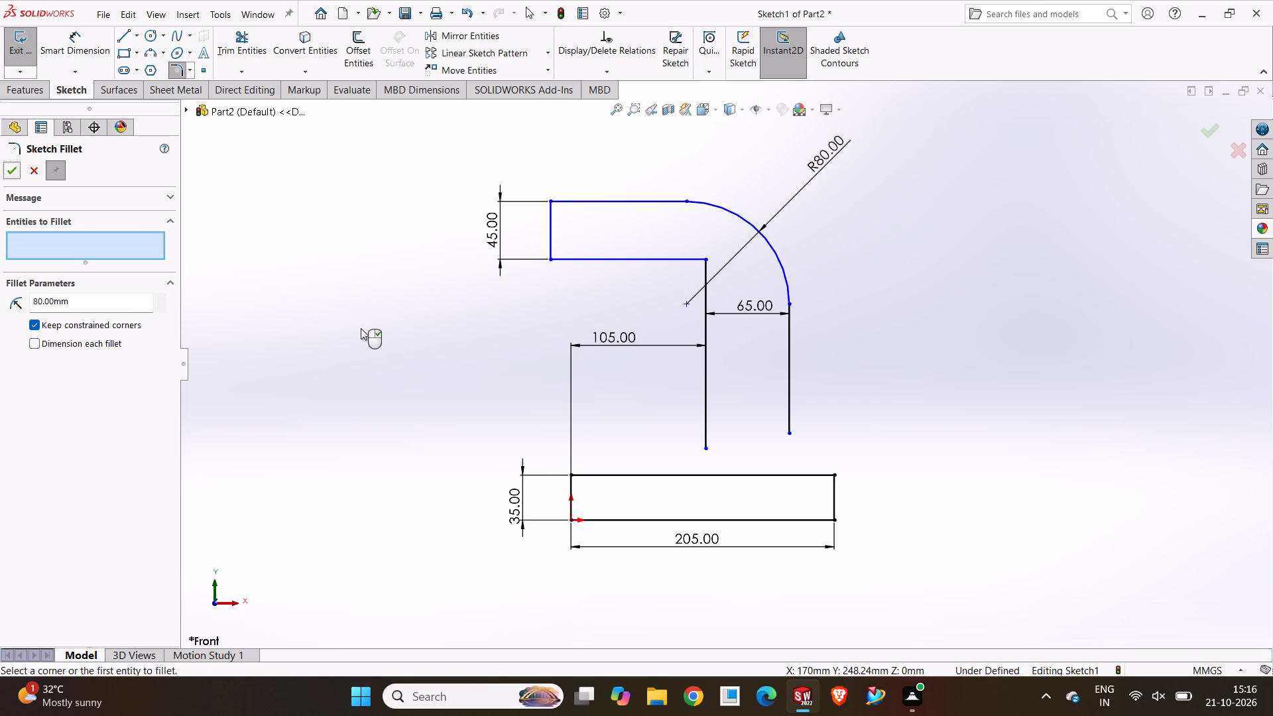
# Add a 40 mm sketch fillet to the inner corner of the L-shaped profile.
pyautogui.tripleClick(160, 312)
pyautogui.click(157, 312)
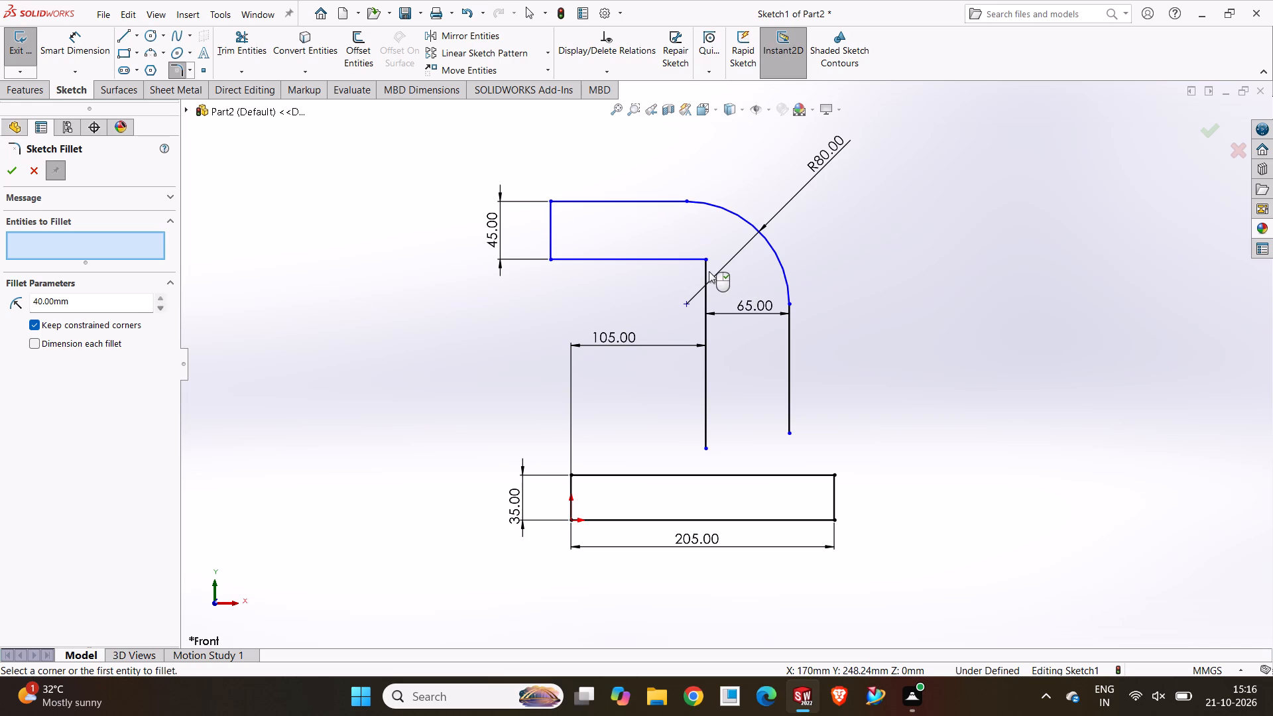
pyautogui.click(709, 261)
pyautogui.click(8, 174)
pyautogui.click(274, 338)
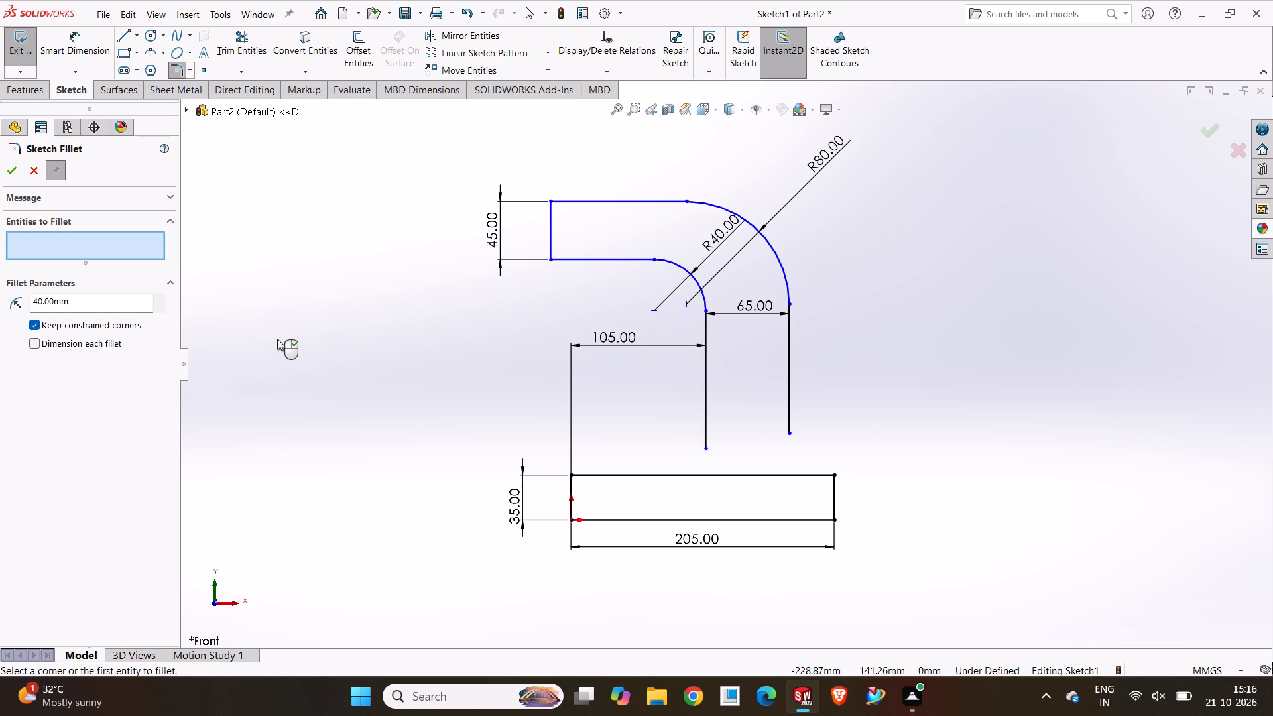
pyautogui.click(9, 163)
pyautogui.click(79, 18)
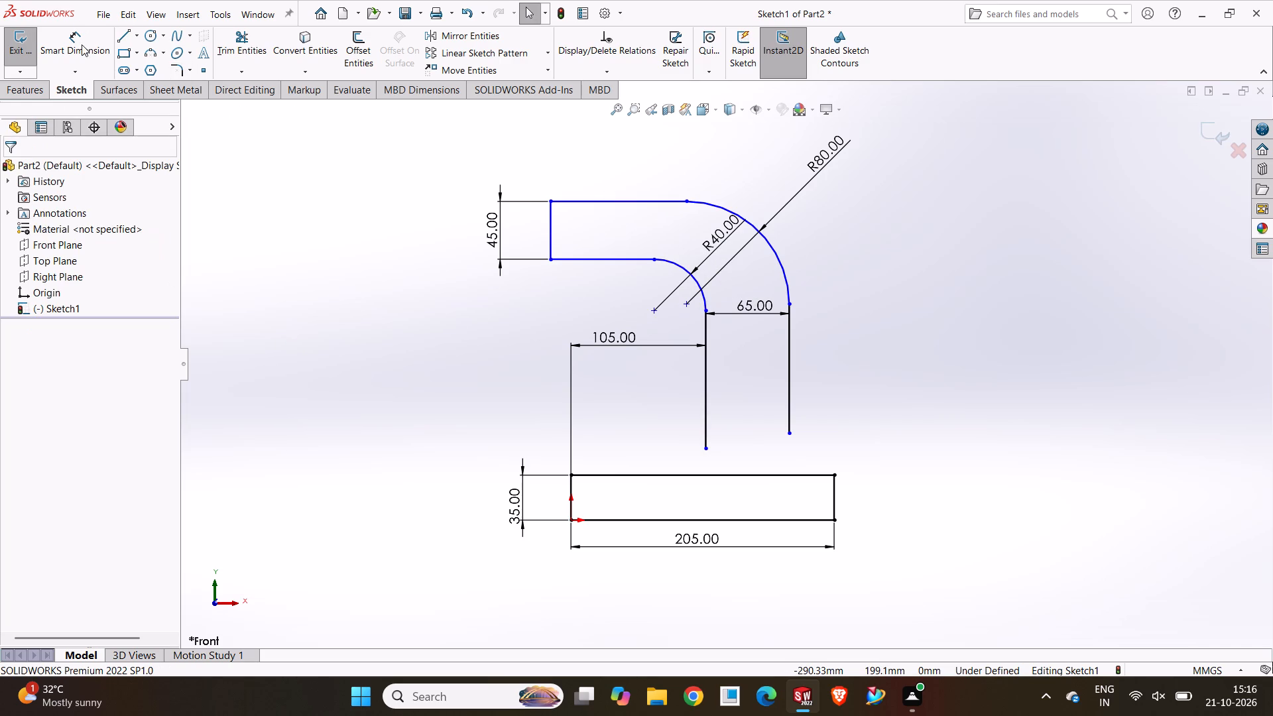
# Dimension the arm's lower-left endpoint 175 mm vertically above the origin.
pyautogui.click(82, 44)
pyautogui.click(547, 261)
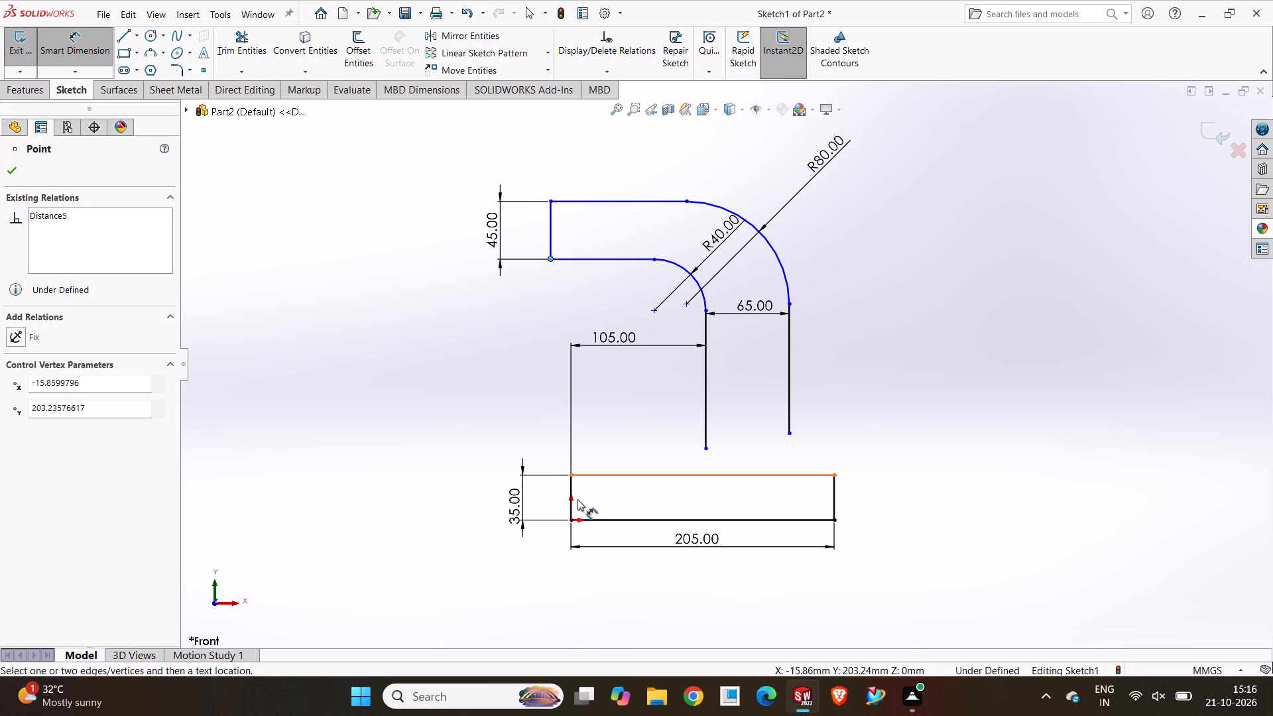
pyautogui.click(570, 524)
pyautogui.click(375, 394)
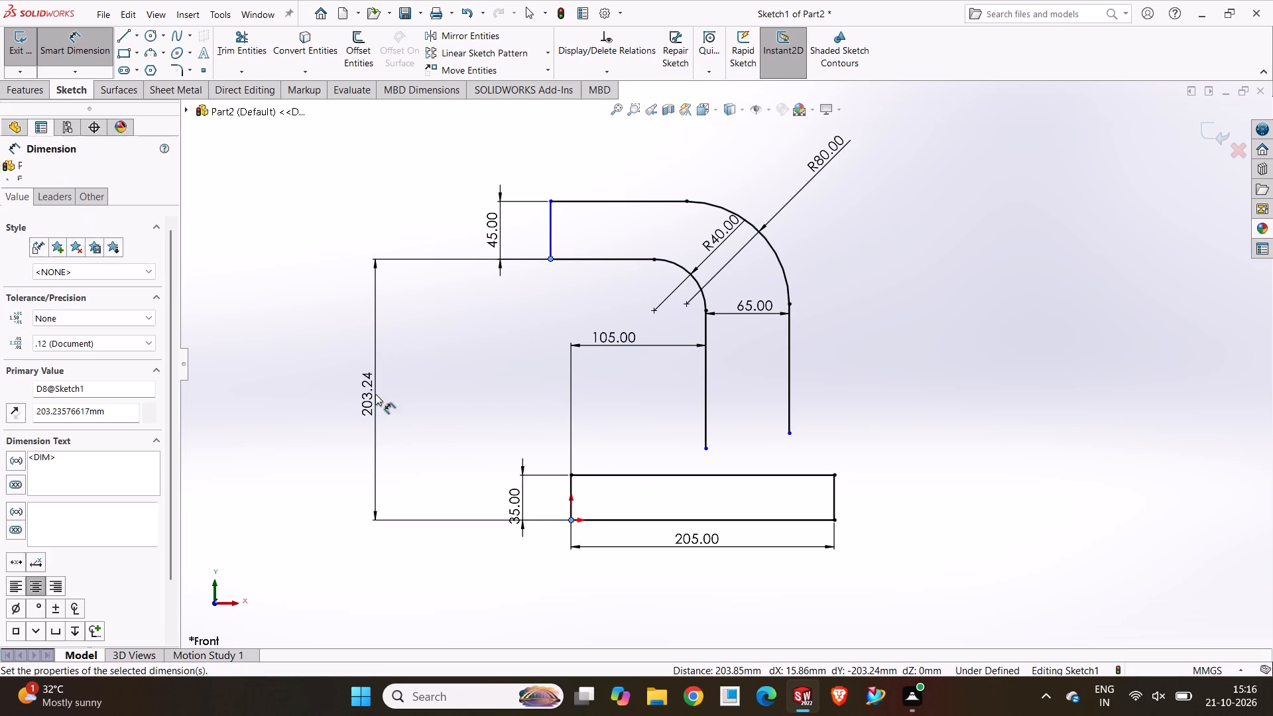
pyautogui.write('175')
pyautogui.press('Return')
pyautogui.click(337, 359)
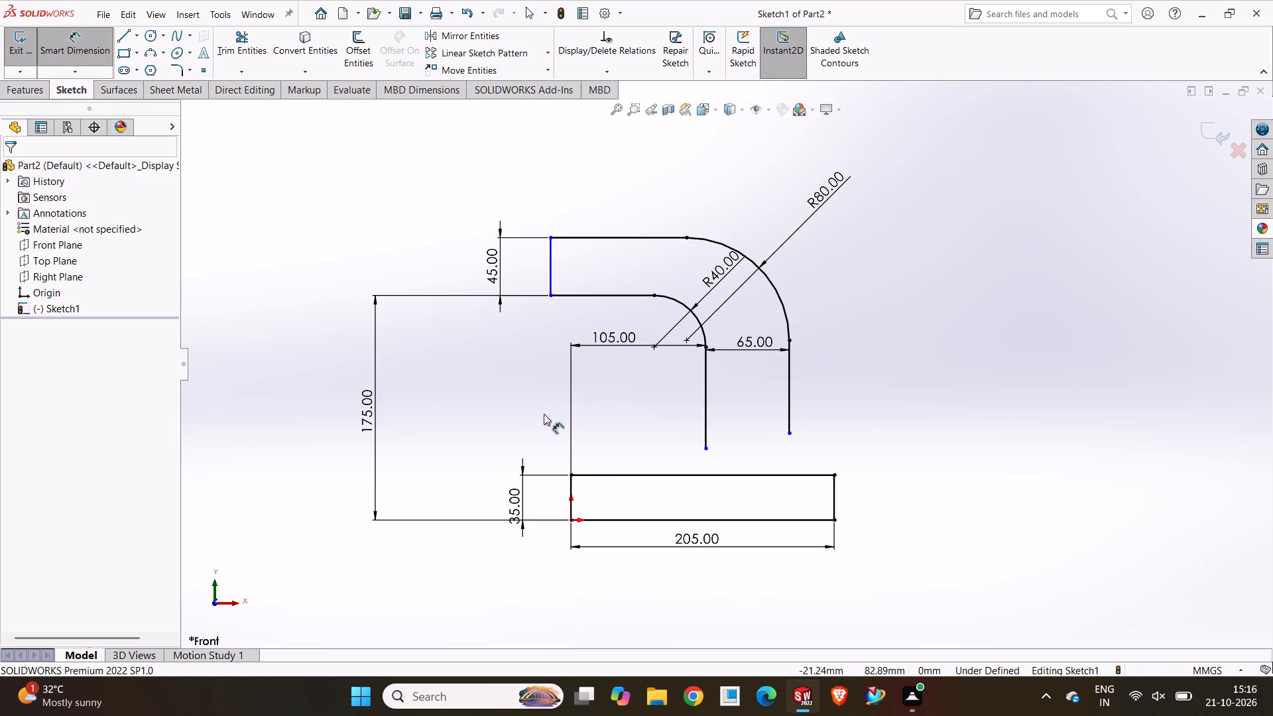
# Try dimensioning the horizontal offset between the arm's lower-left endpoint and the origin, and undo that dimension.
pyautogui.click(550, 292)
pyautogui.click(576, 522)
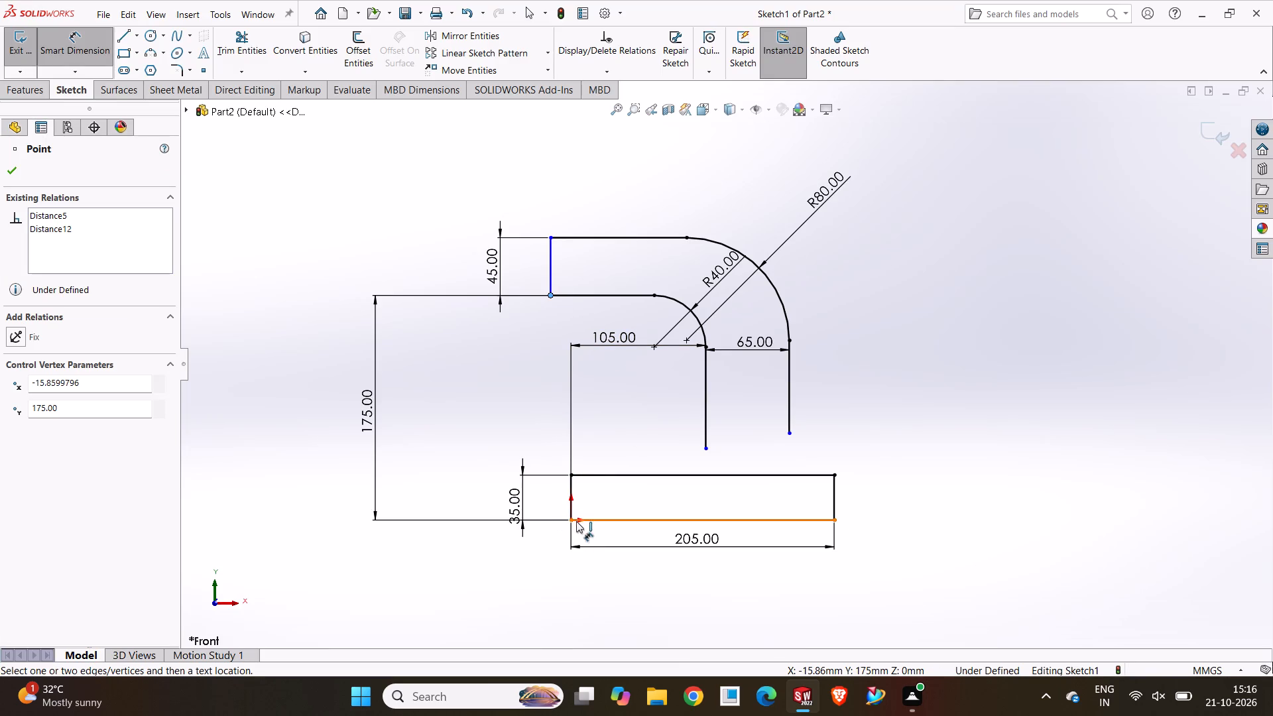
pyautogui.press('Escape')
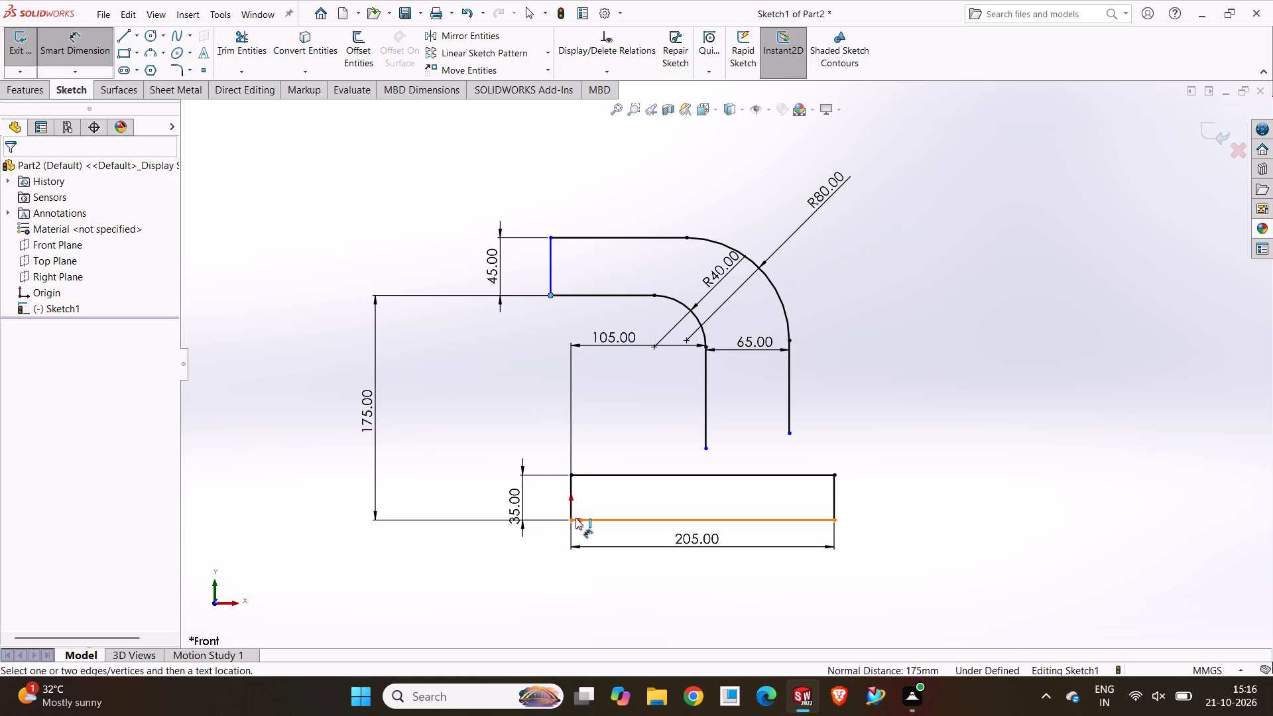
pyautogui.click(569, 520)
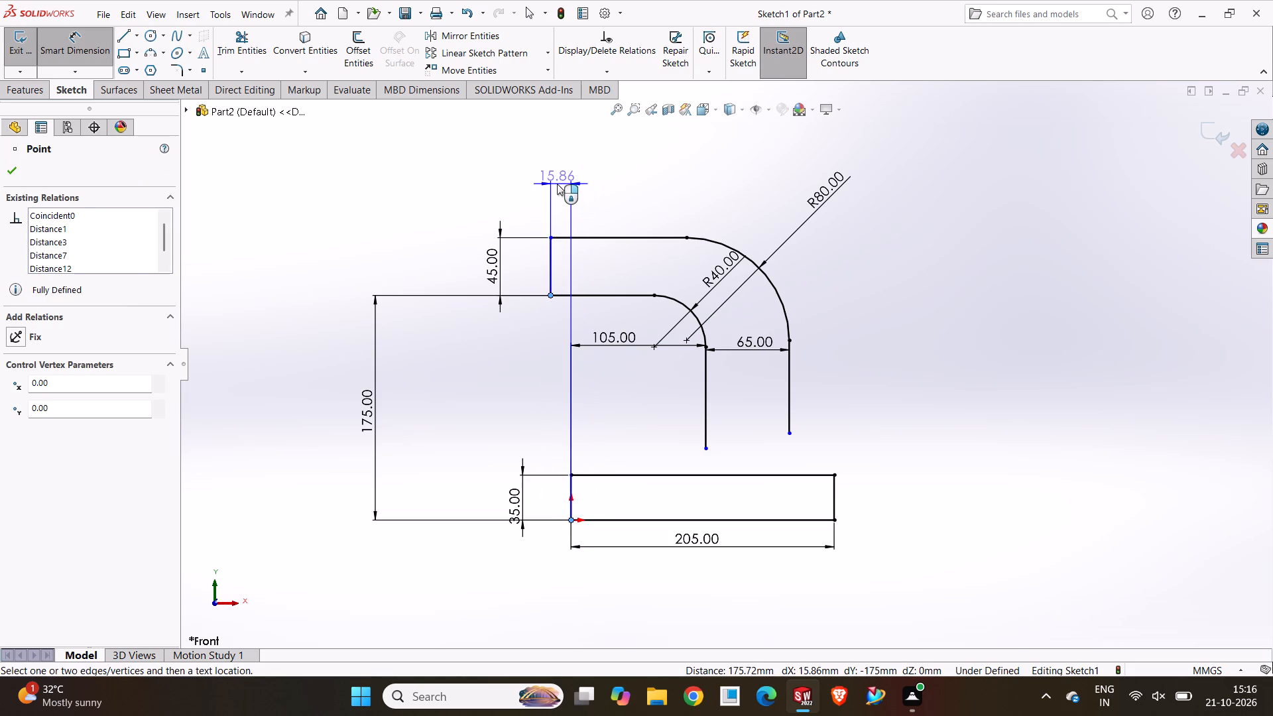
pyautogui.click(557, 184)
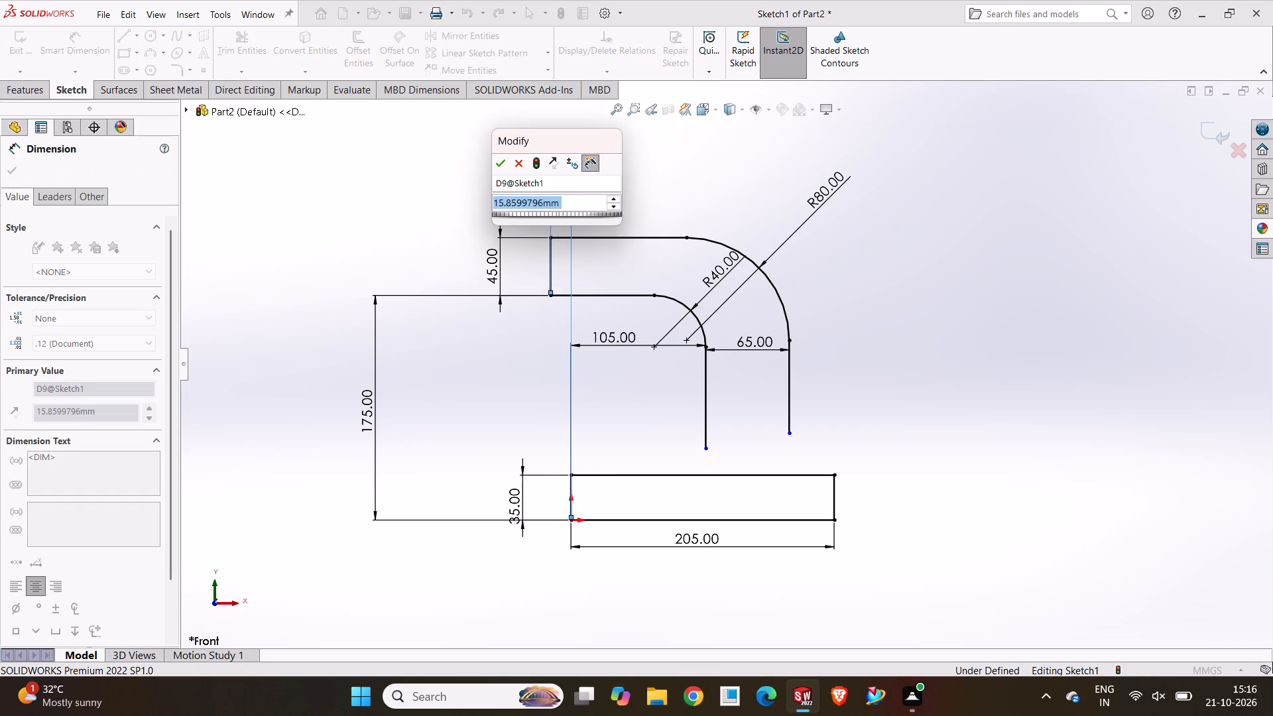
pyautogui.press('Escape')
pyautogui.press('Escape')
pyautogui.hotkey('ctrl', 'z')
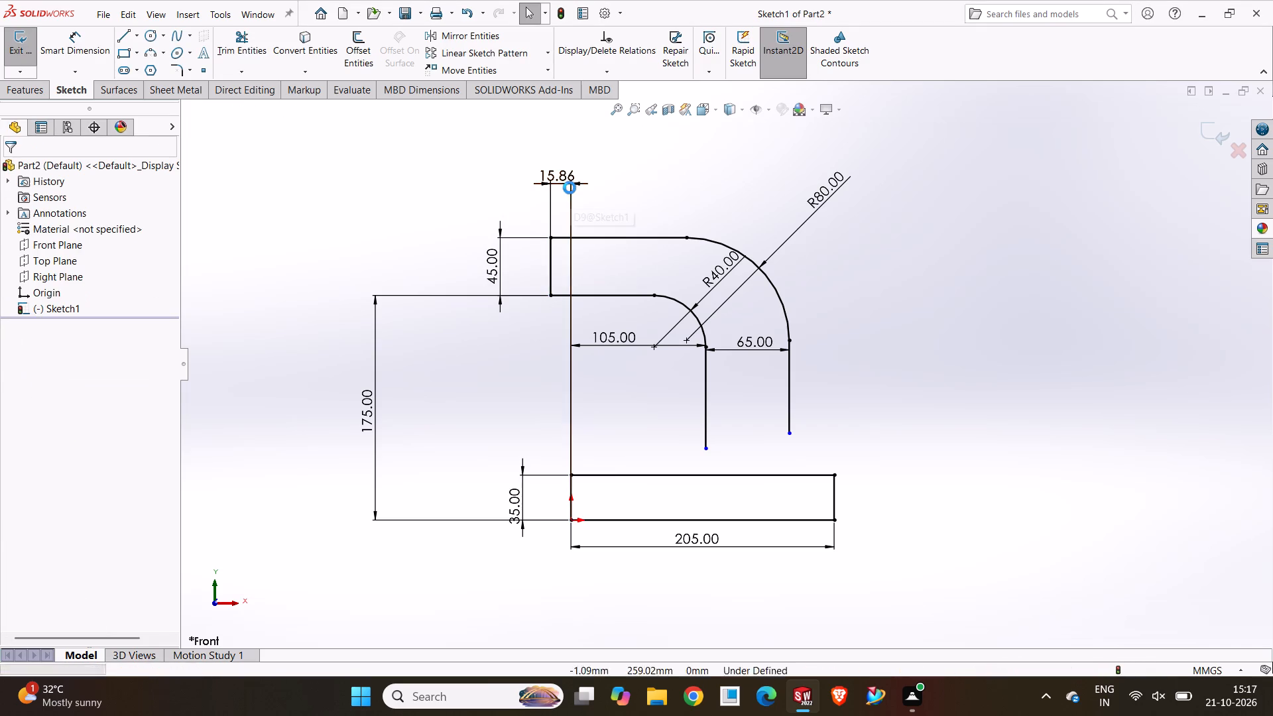
# Undo the 175 mm value set for the arm's height above the origin.
pyautogui.hotkey('ctrl', 'z')
pyautogui.click(593, 136)
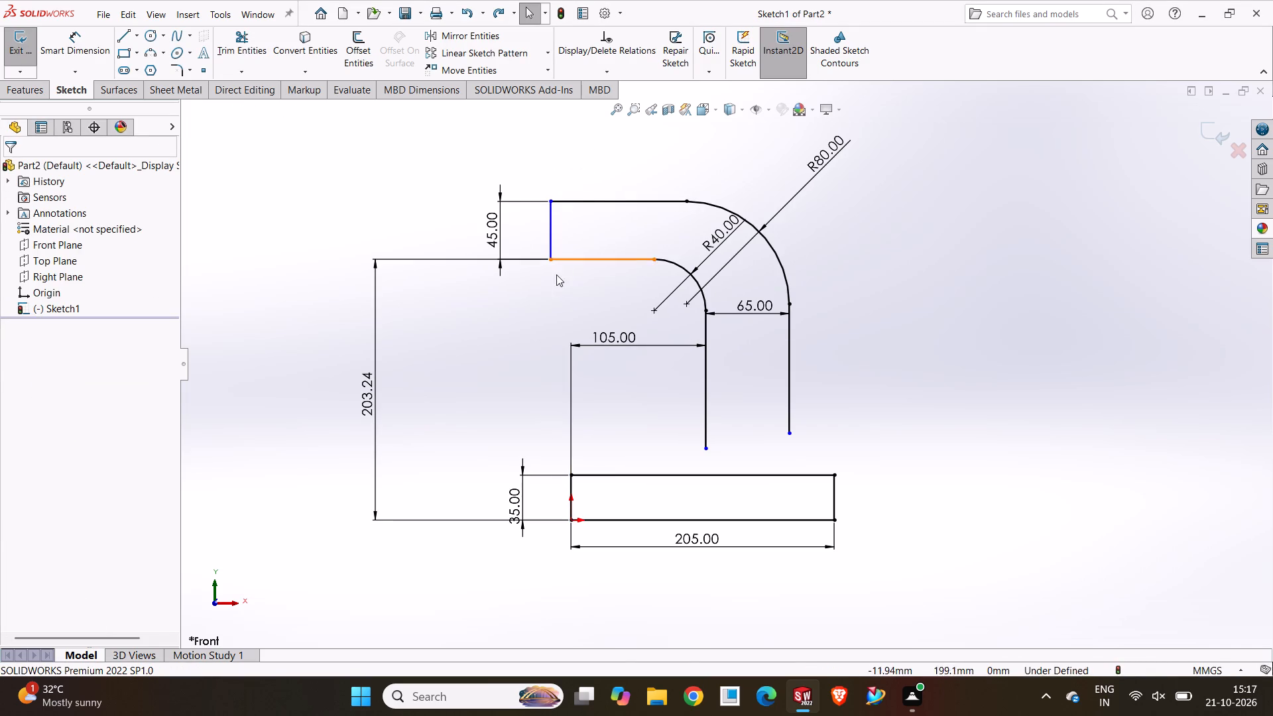
# Shorten the horizontal arm by moving its left end inward, past the origin, so that it lies above the base rectangle.
pyautogui.moveTo(551, 256); pyautogui.dragTo(593, 255)
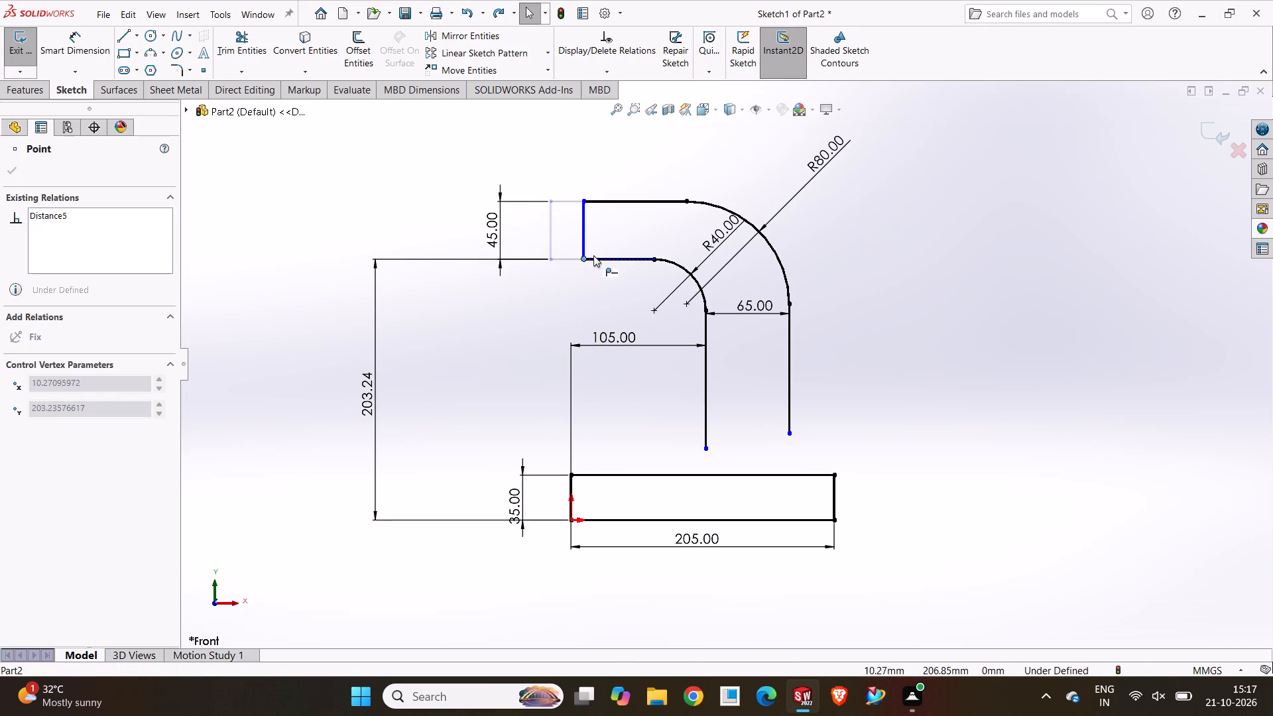
pyautogui.moveTo(593, 255); pyautogui.dragTo(595, 256)
pyautogui.click(574, 158)
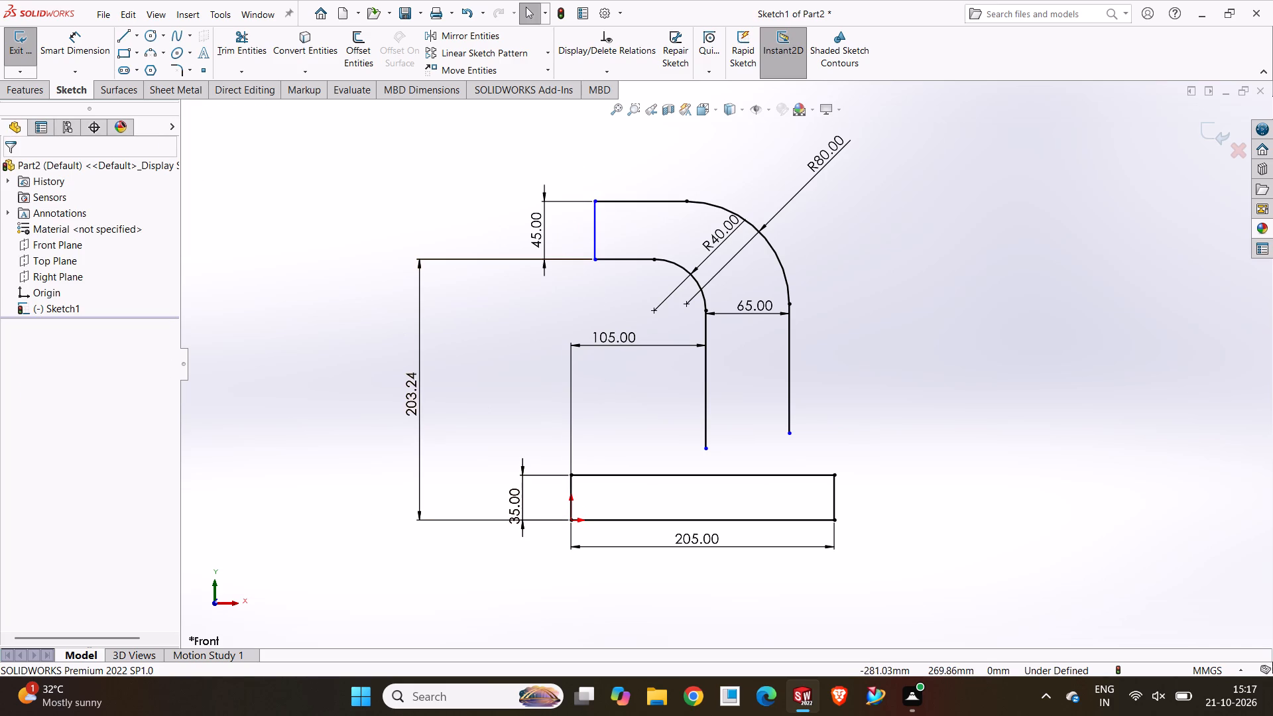
# Dimension the horizontal offset between the arm's lower-left endpoint and the origin as 37 mm.
pyautogui.click(107, 50)
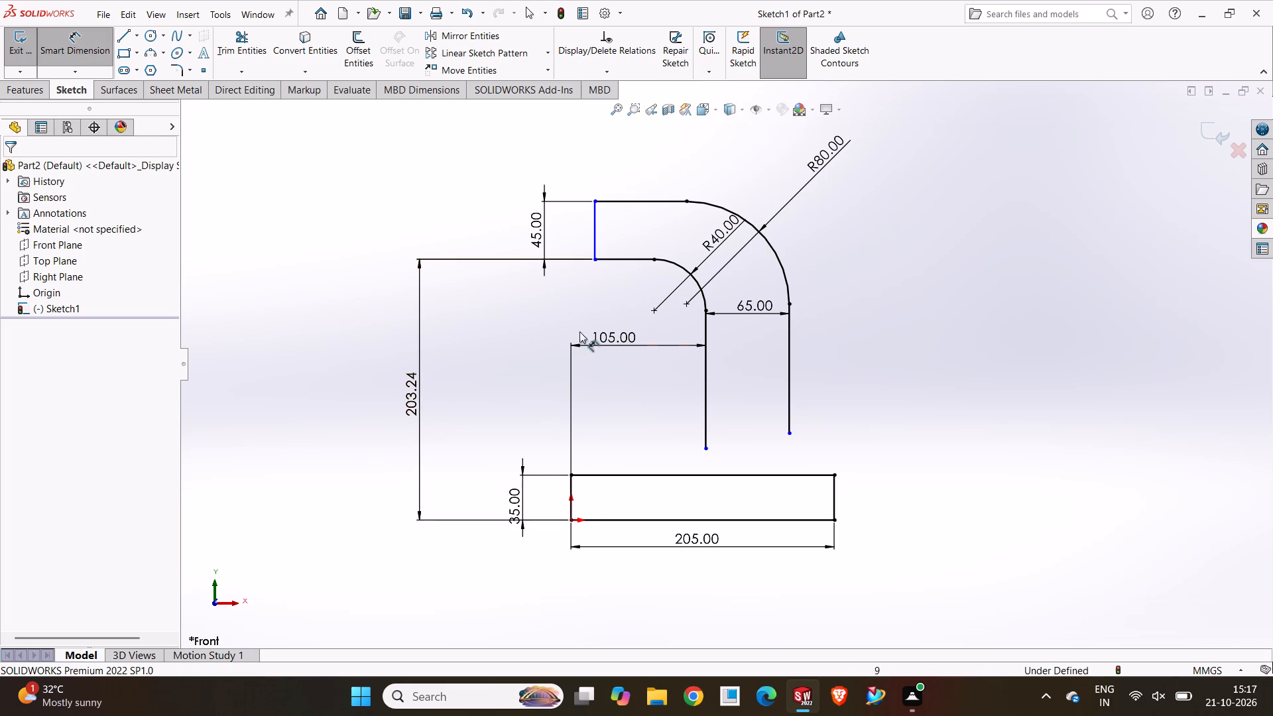
pyautogui.click(595, 259)
pyautogui.click(574, 523)
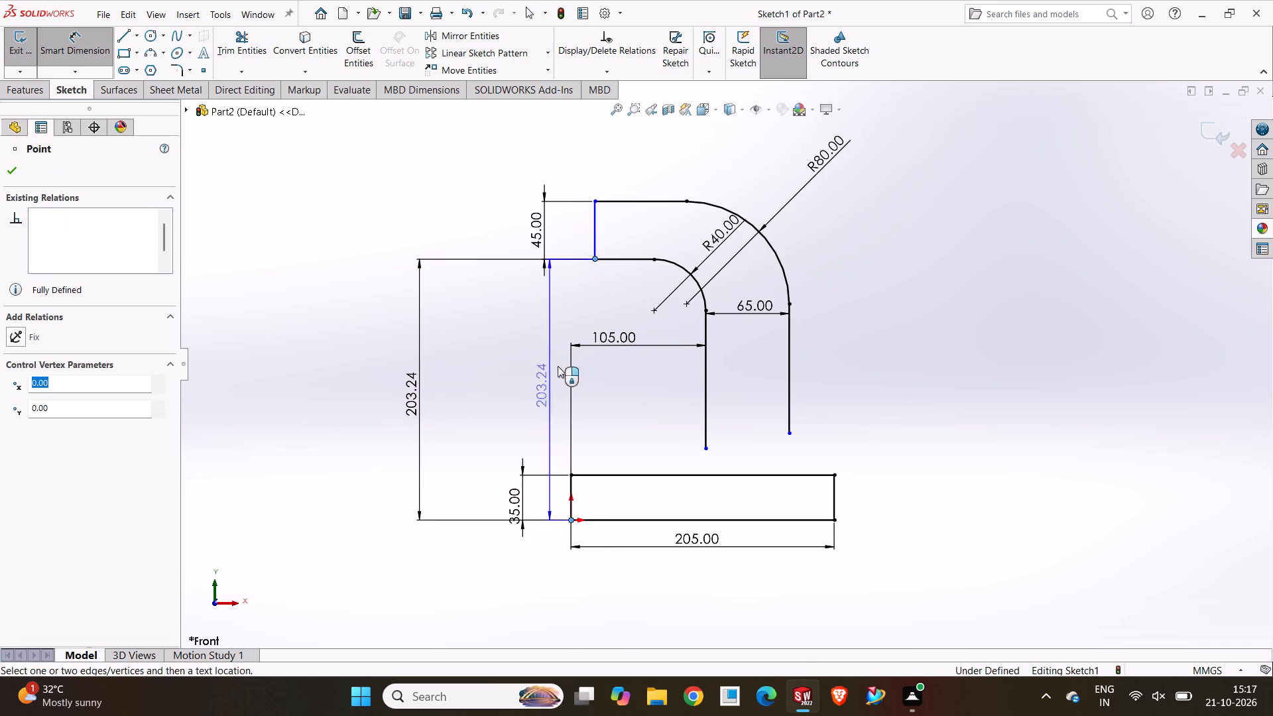
pyautogui.click(593, 160)
pyautogui.write('37')
pyautogui.press('Return')
pyautogui.click(498, 371)
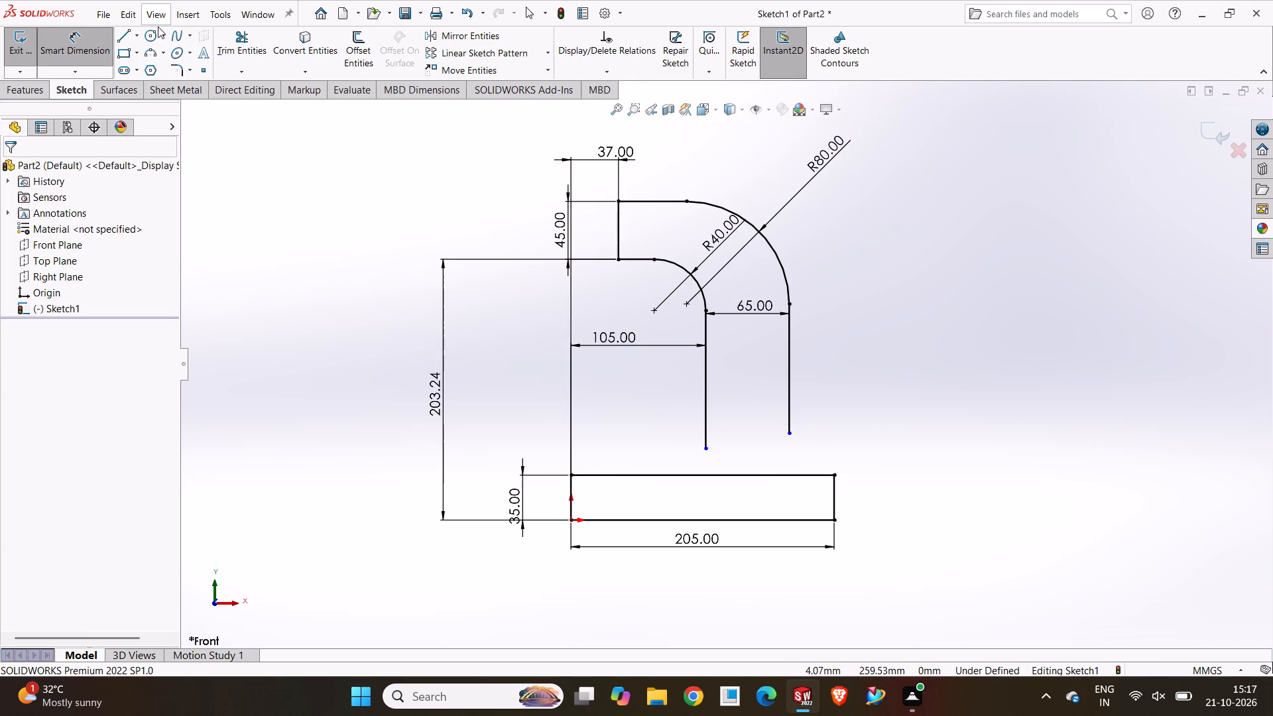
# Sketch a three-point arc of about 68 mm radius from the outer vertical line's lower end to the base rectangle's upper-right corner.
pyautogui.click(158, 48)
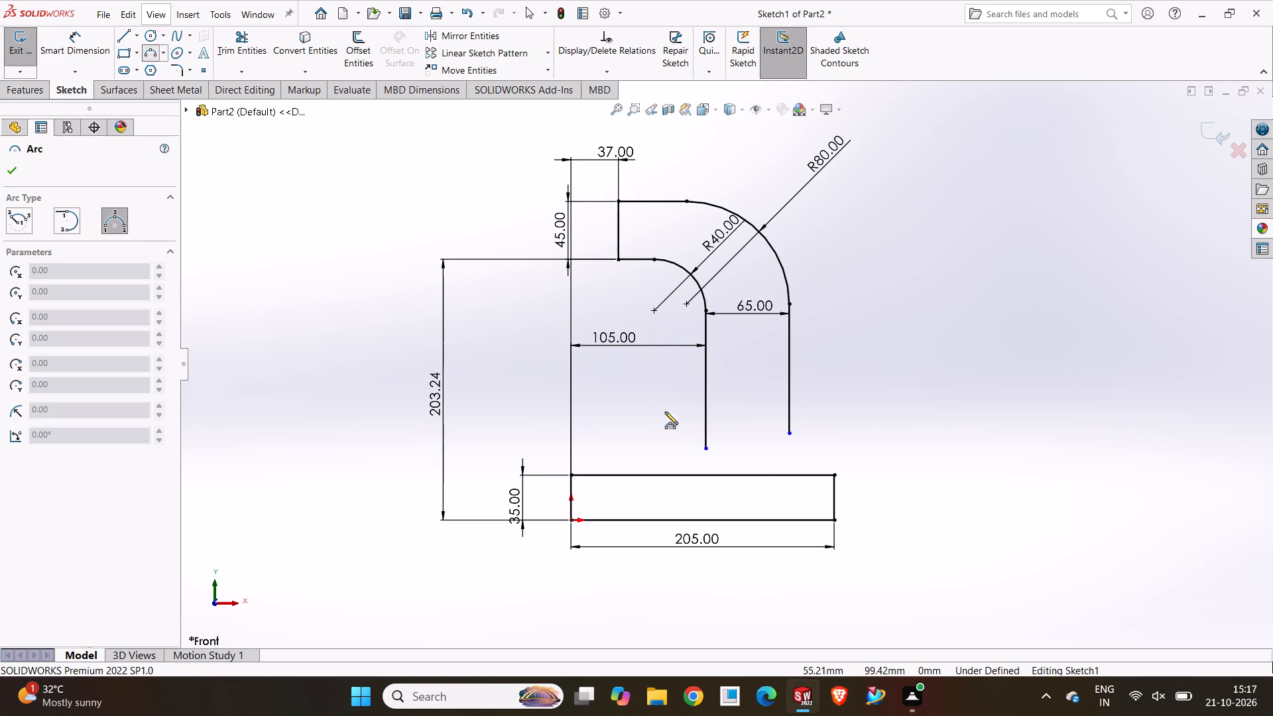
pyautogui.click(790, 433)
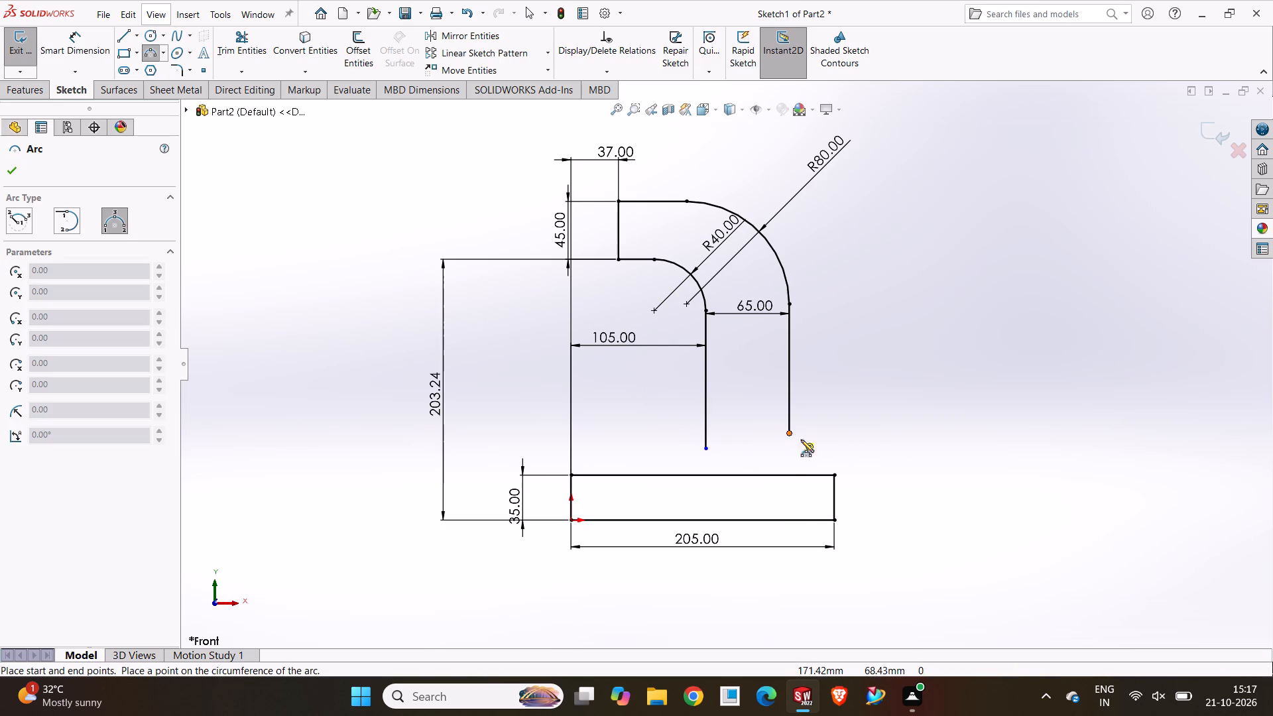
pyautogui.click(835, 475)
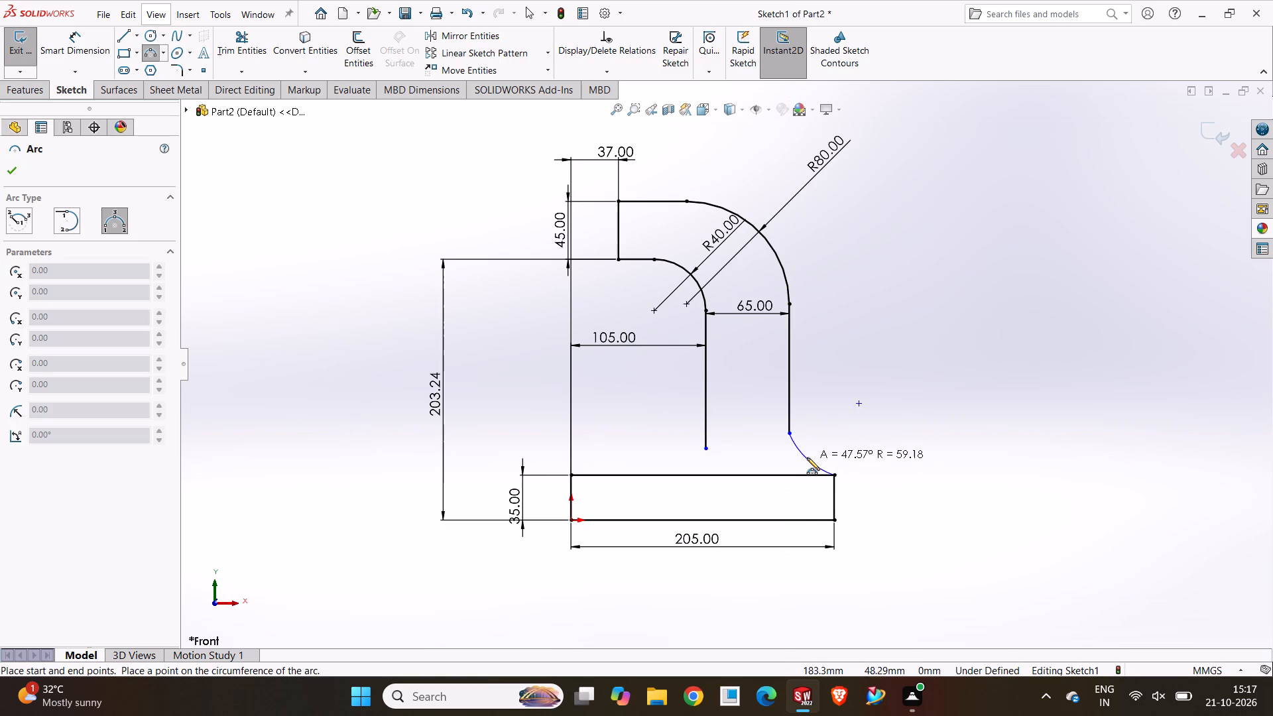
pyautogui.click(807, 457)
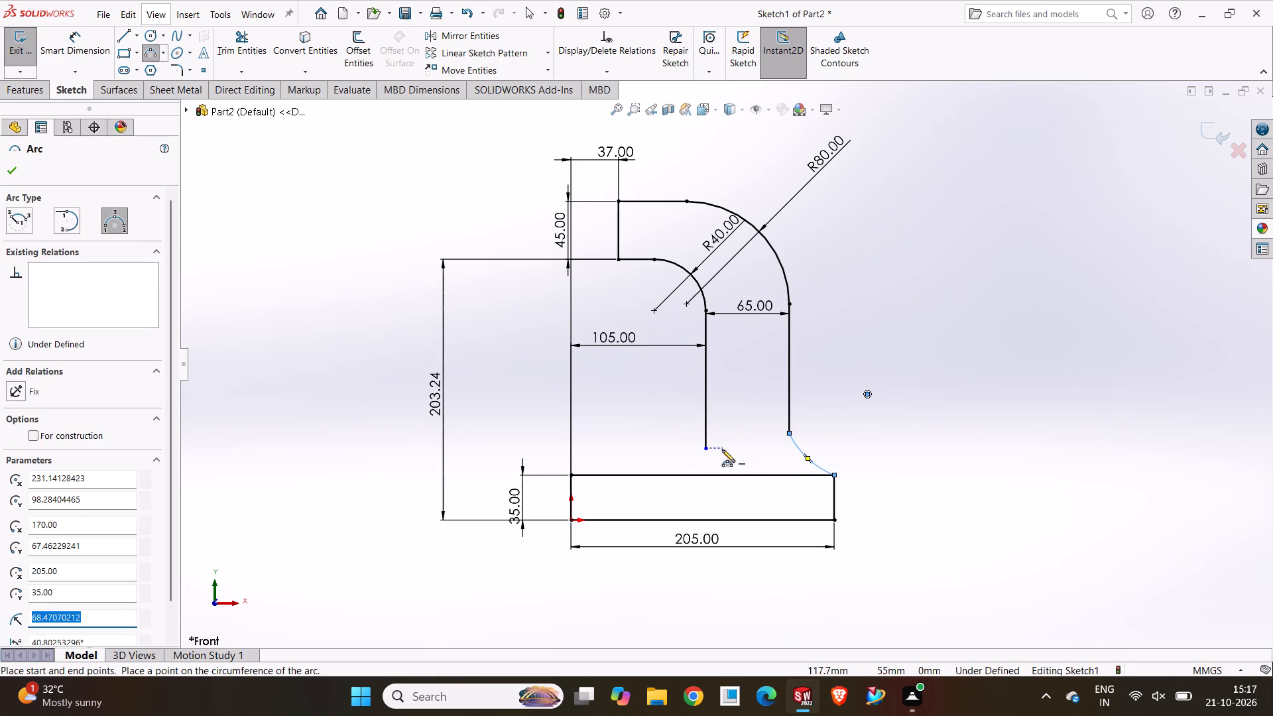
# Sketch a three-point arc of about 41 mm radius from the inner vertical line's lower end to the base rectangle's top edge.
pyautogui.click(708, 451)
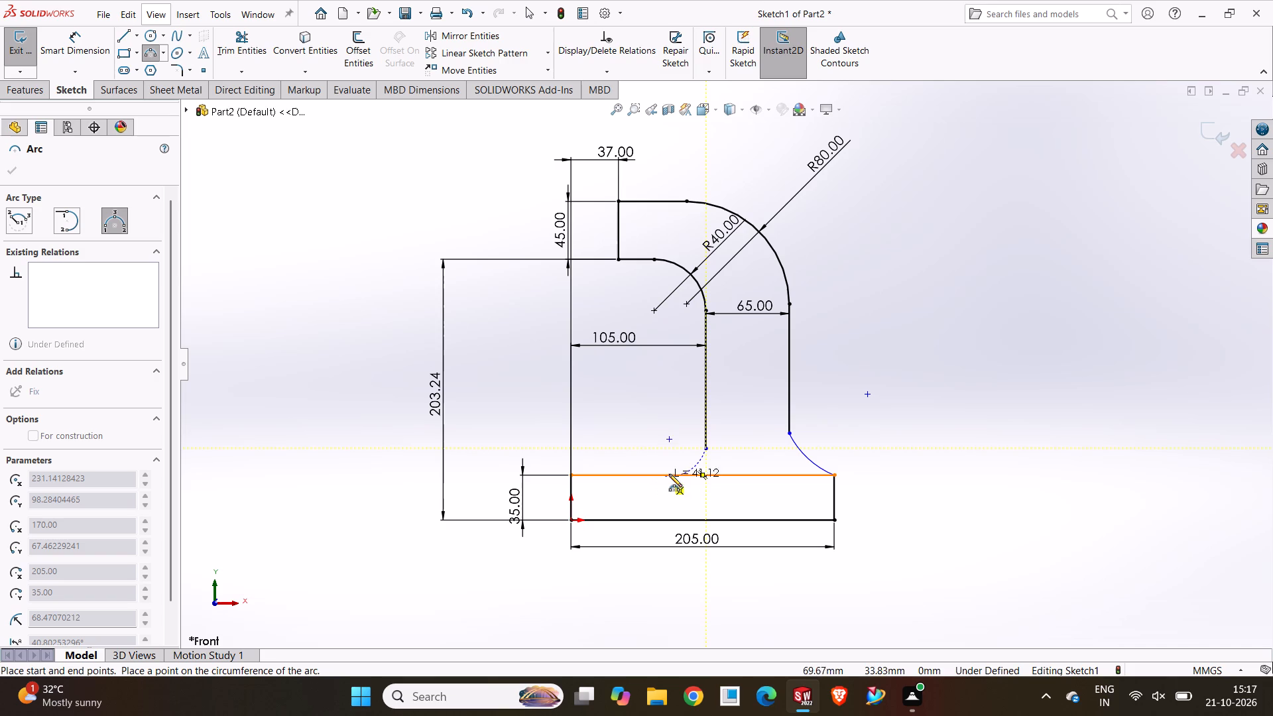
pyautogui.click(669, 474)
pyautogui.click(694, 463)
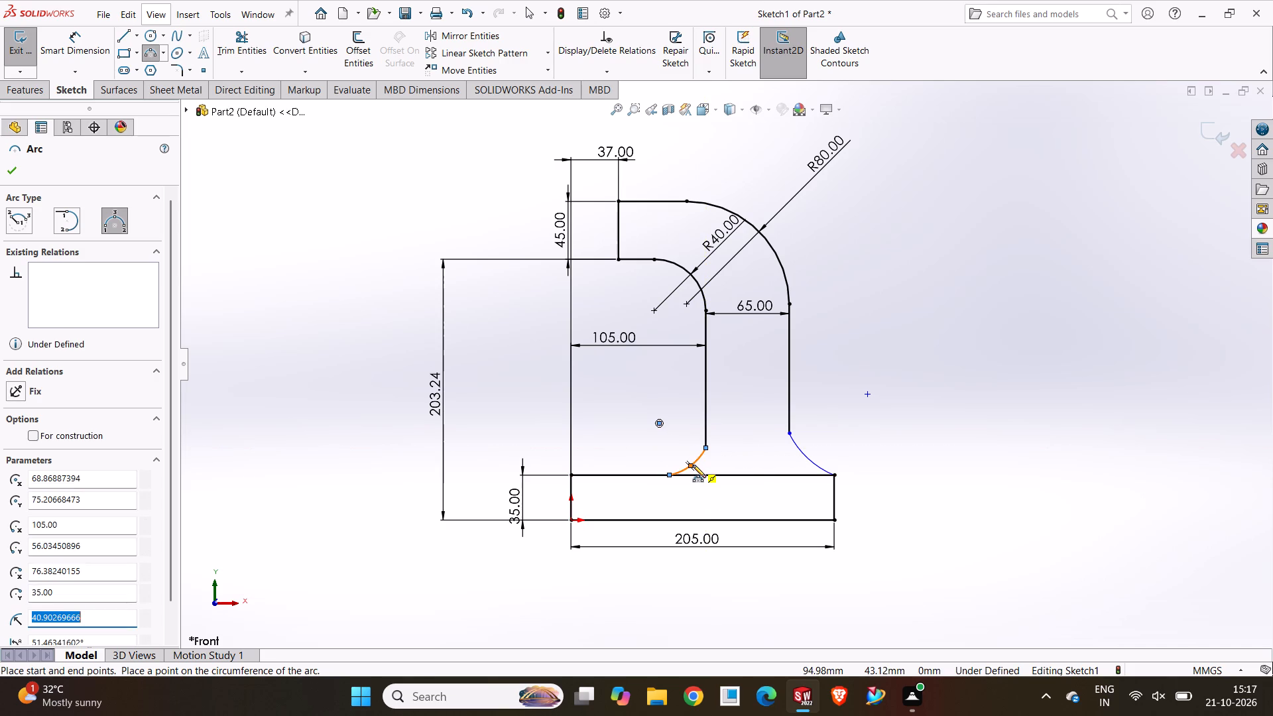
pyautogui.press('Escape')
pyautogui.press('Escape')
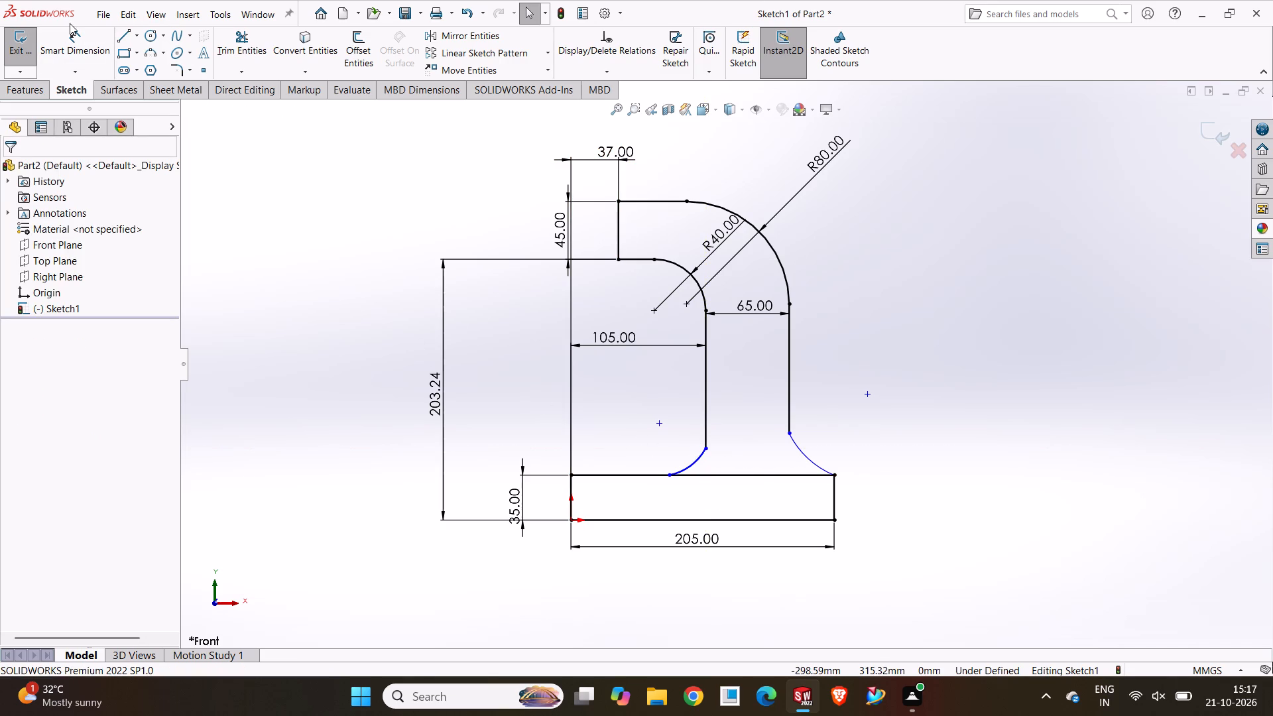
# Make the inner and outer lower arcs tangent to the vertical lines they meet.
pyautogui.click(707, 438)
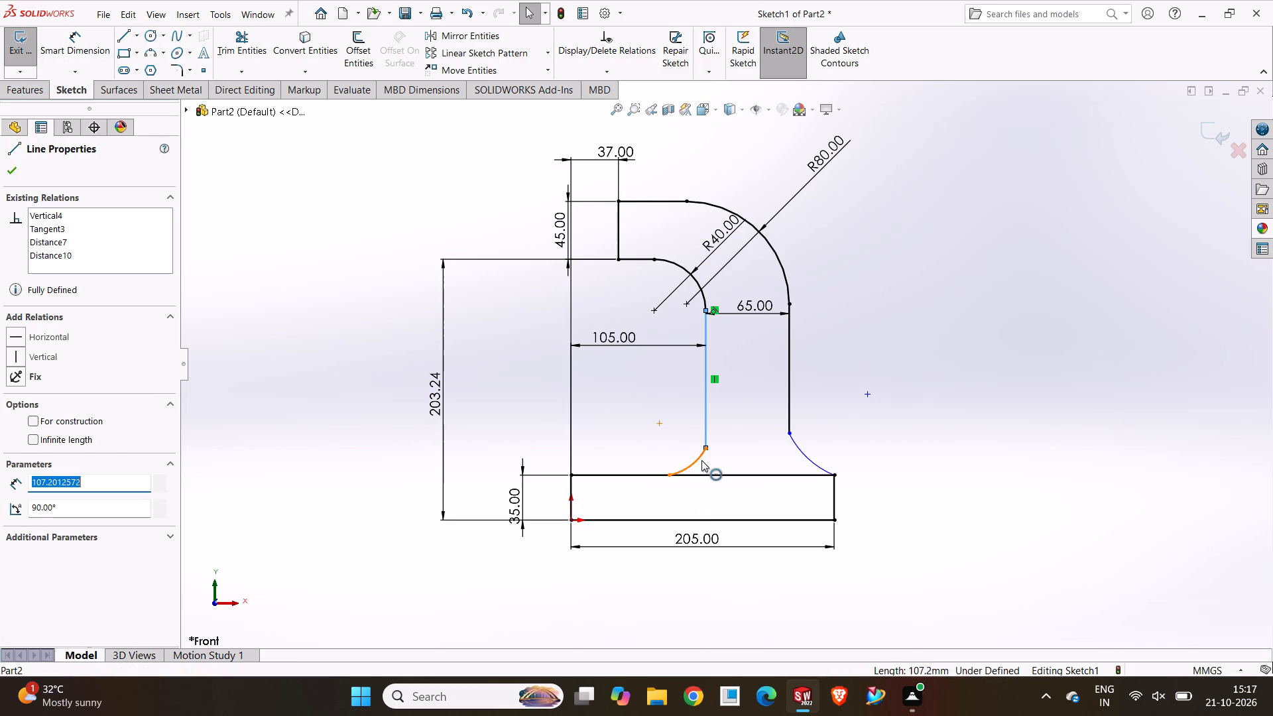
pyautogui.keyDown('ctrl'); pyautogui.click(703, 457); pyautogui.keyUp('ctrl')
pyautogui.click(745, 396)
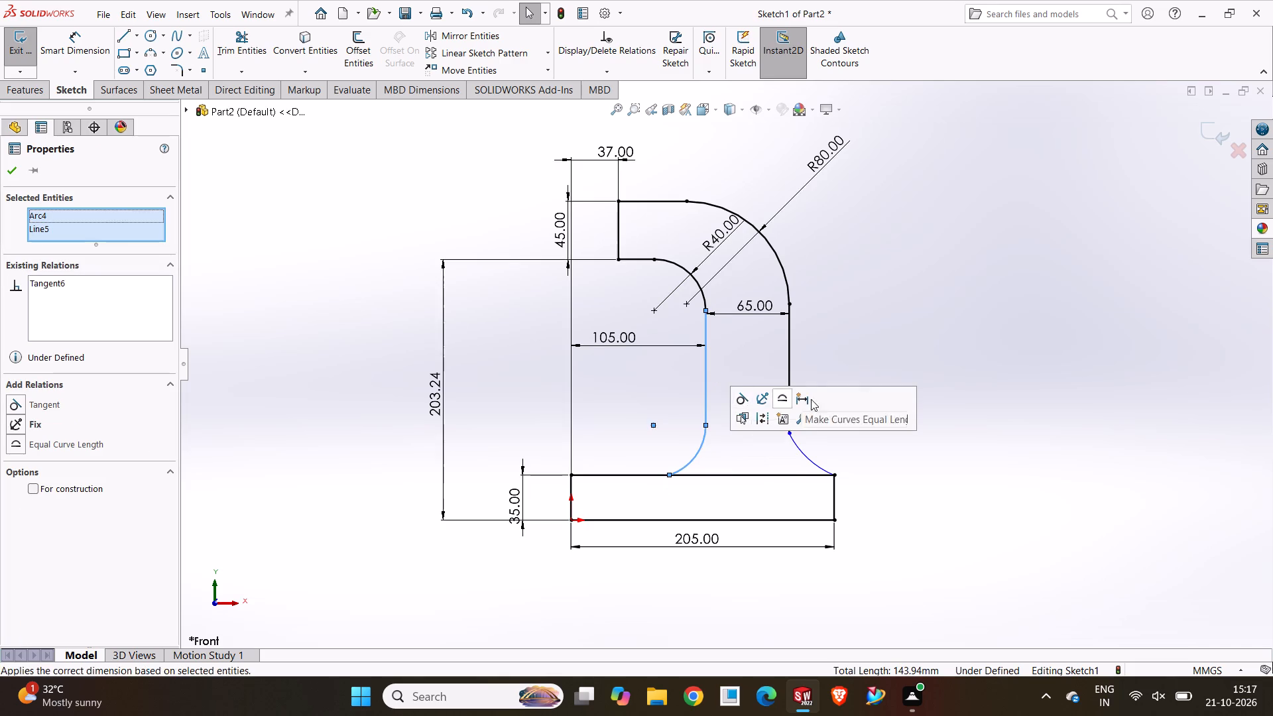
pyautogui.click(953, 394)
pyautogui.keyDown('ctrl'); pyautogui.click(788, 422); pyautogui.keyUp('ctrl')
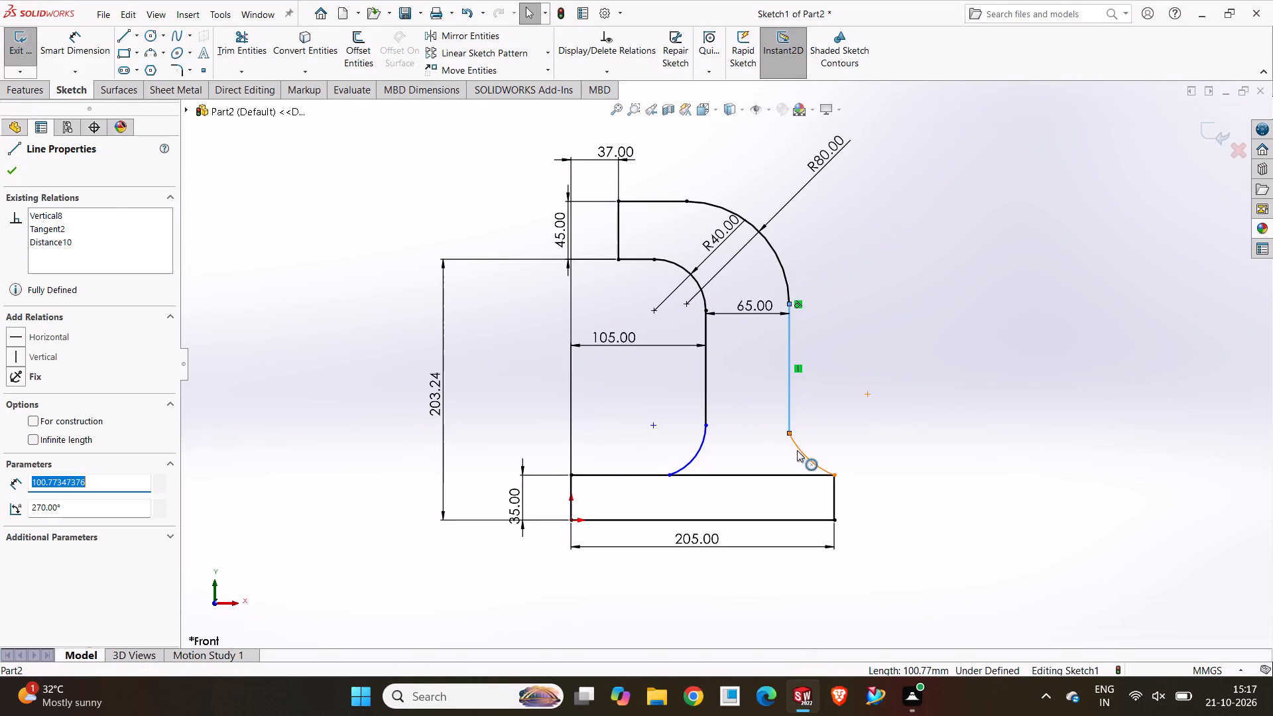
pyautogui.keyDown('ctrl'); pyautogui.click(797, 450); pyautogui.keyUp('ctrl')
pyautogui.click(830, 394)
pyautogui.click(851, 299)
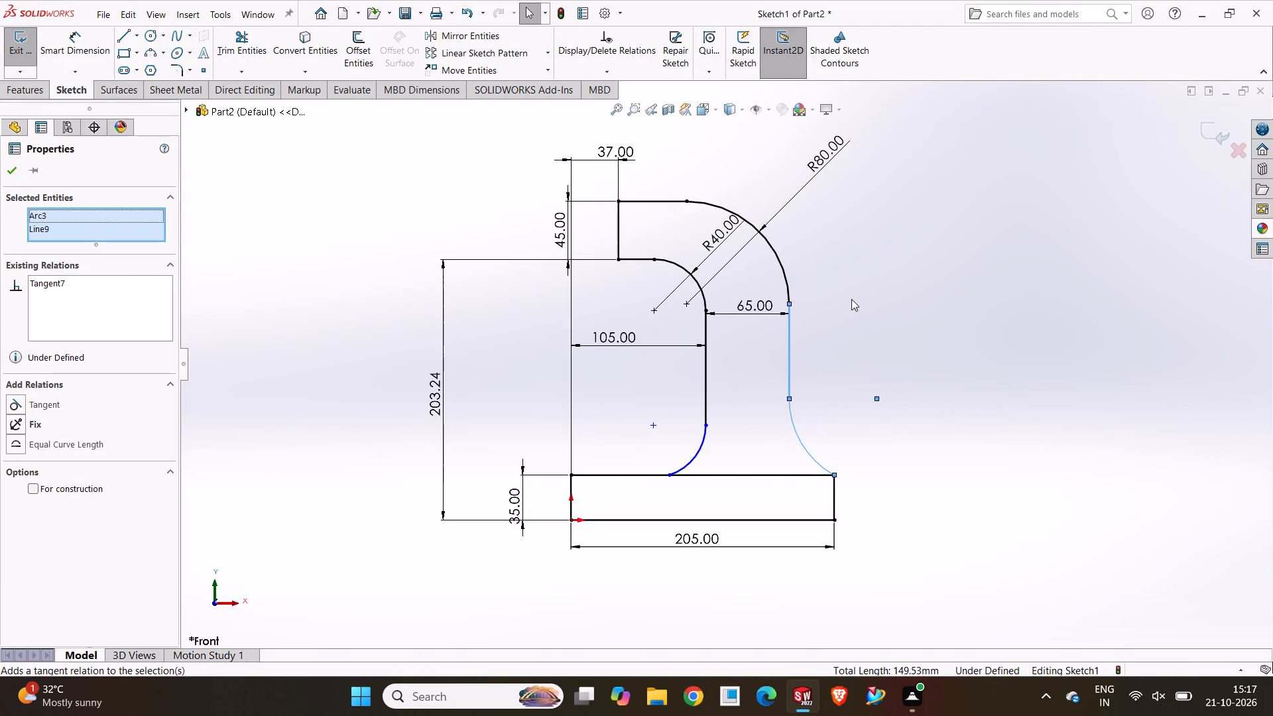
# Dimension the outer lower arc with a radius of 80 mm.
pyautogui.click(66, 22)
pyautogui.click(72, 64)
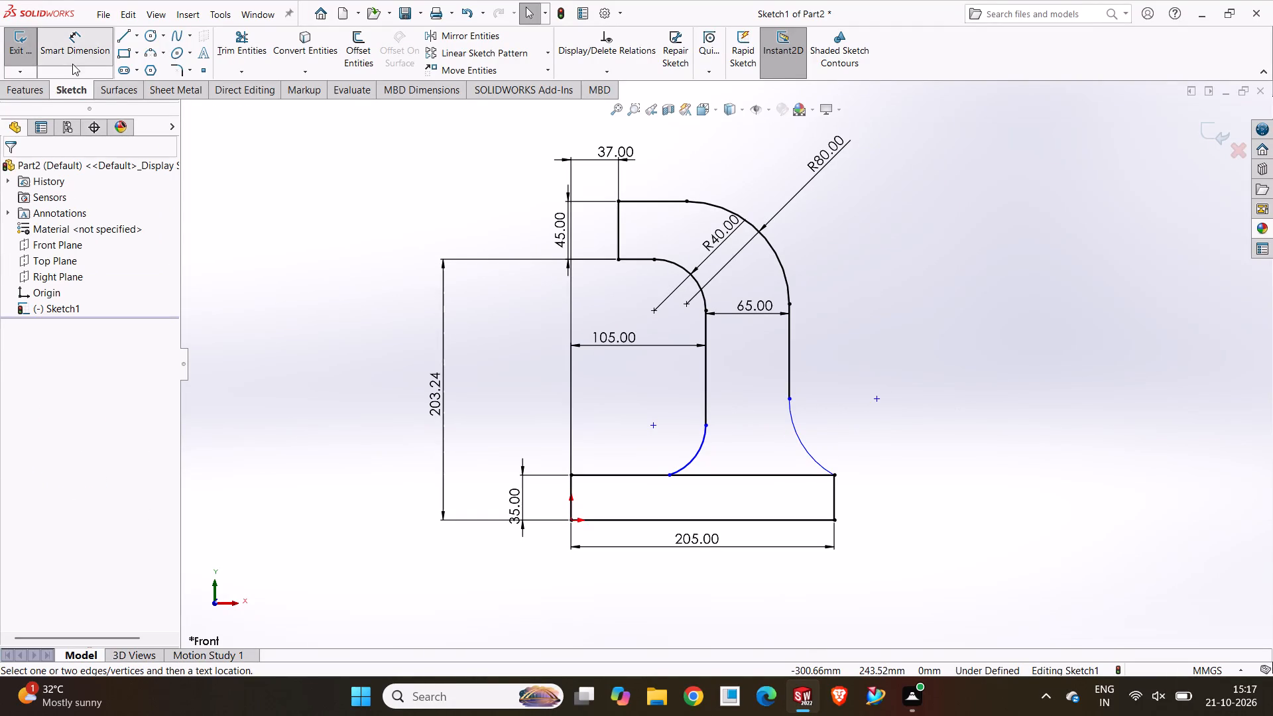
pyautogui.click(807, 457)
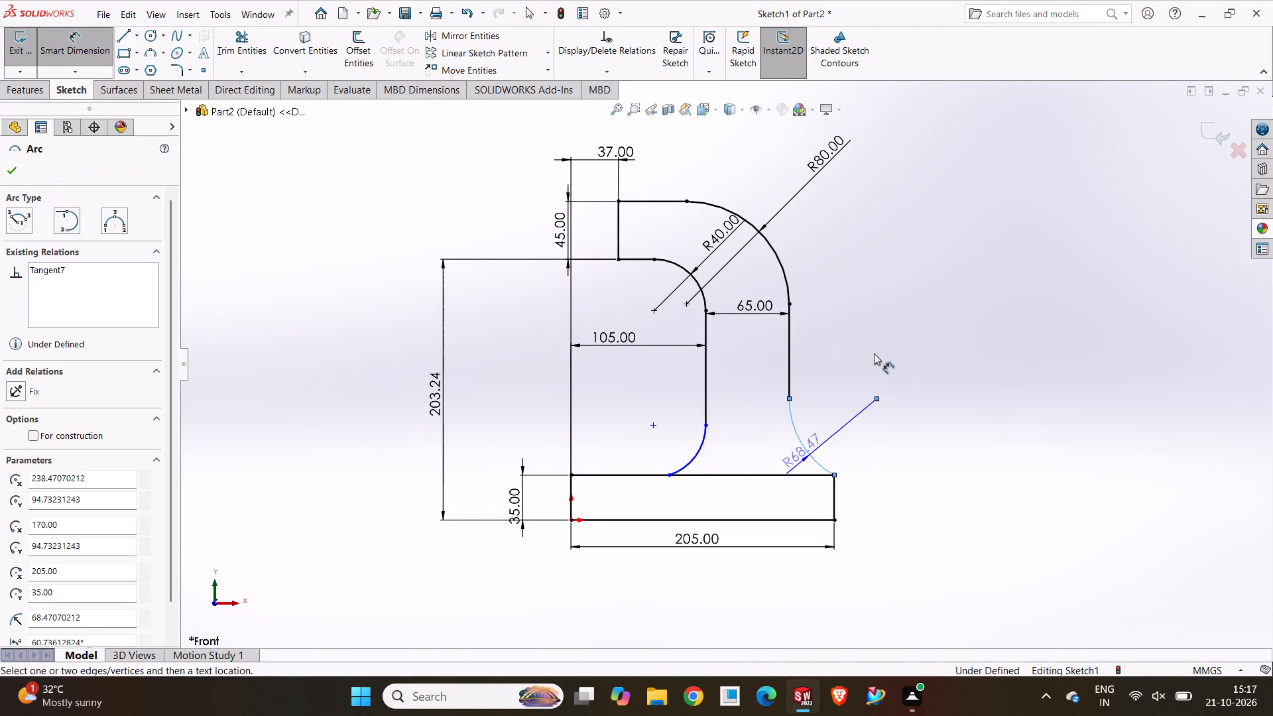
pyautogui.click(858, 416)
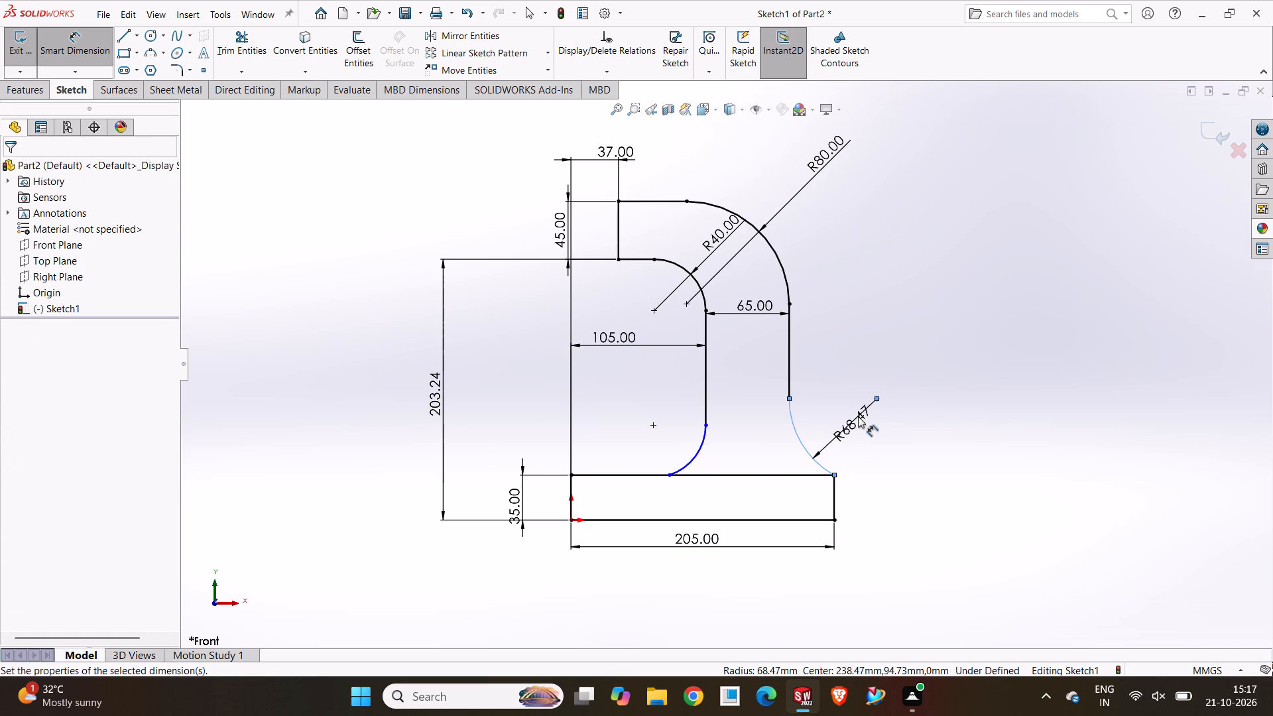
pyautogui.write('80')
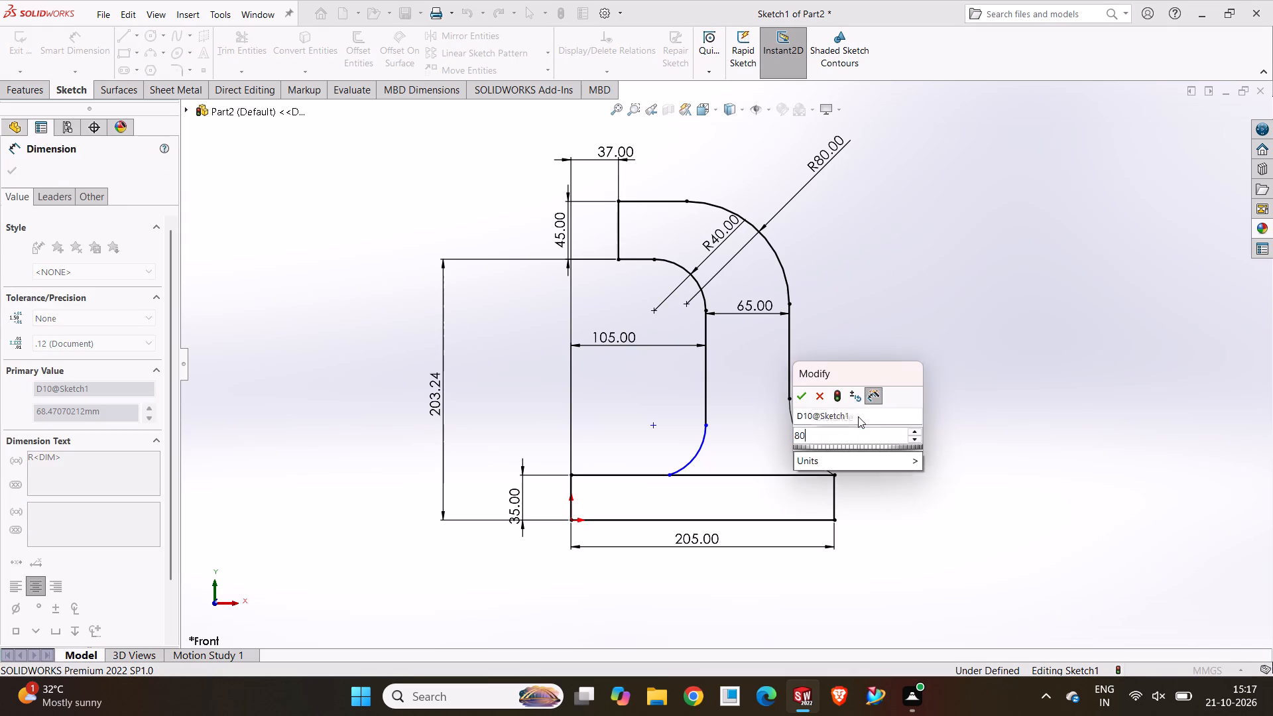
pyautogui.press('Return')
pyautogui.click(914, 469)
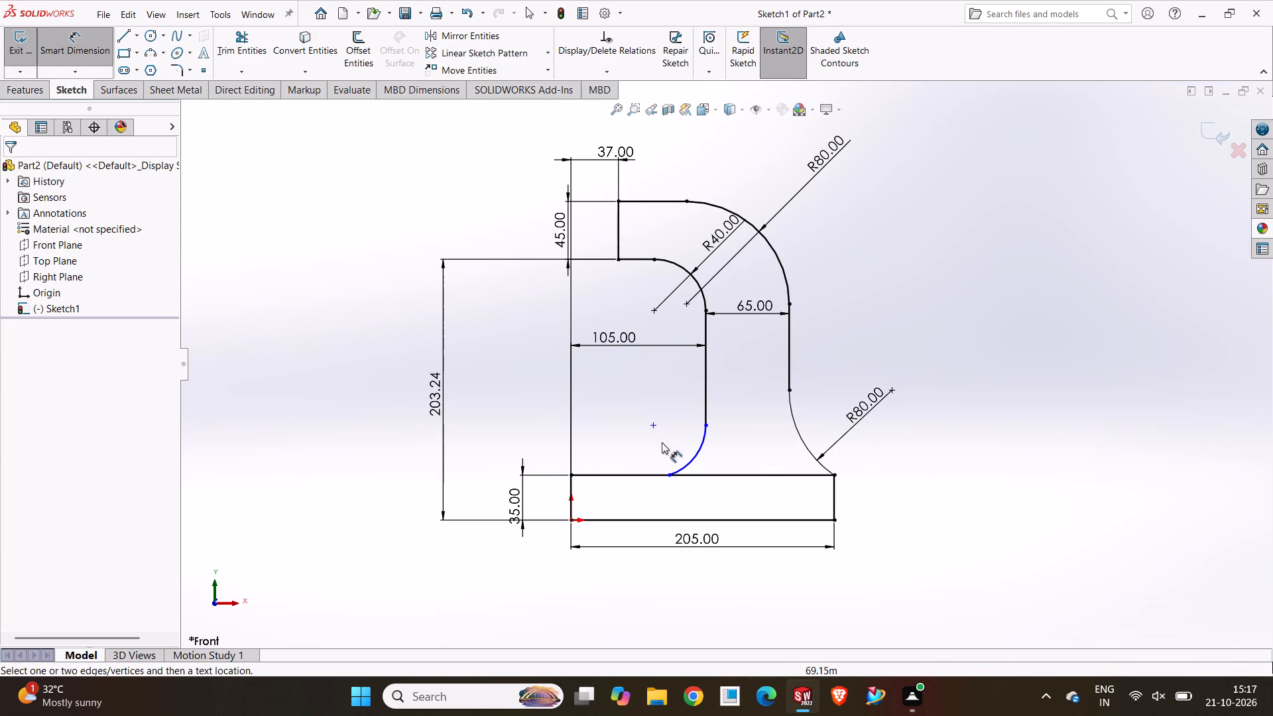
# Dimension the inner lower arc with a radius of 25 mm.
pyautogui.click(694, 457)
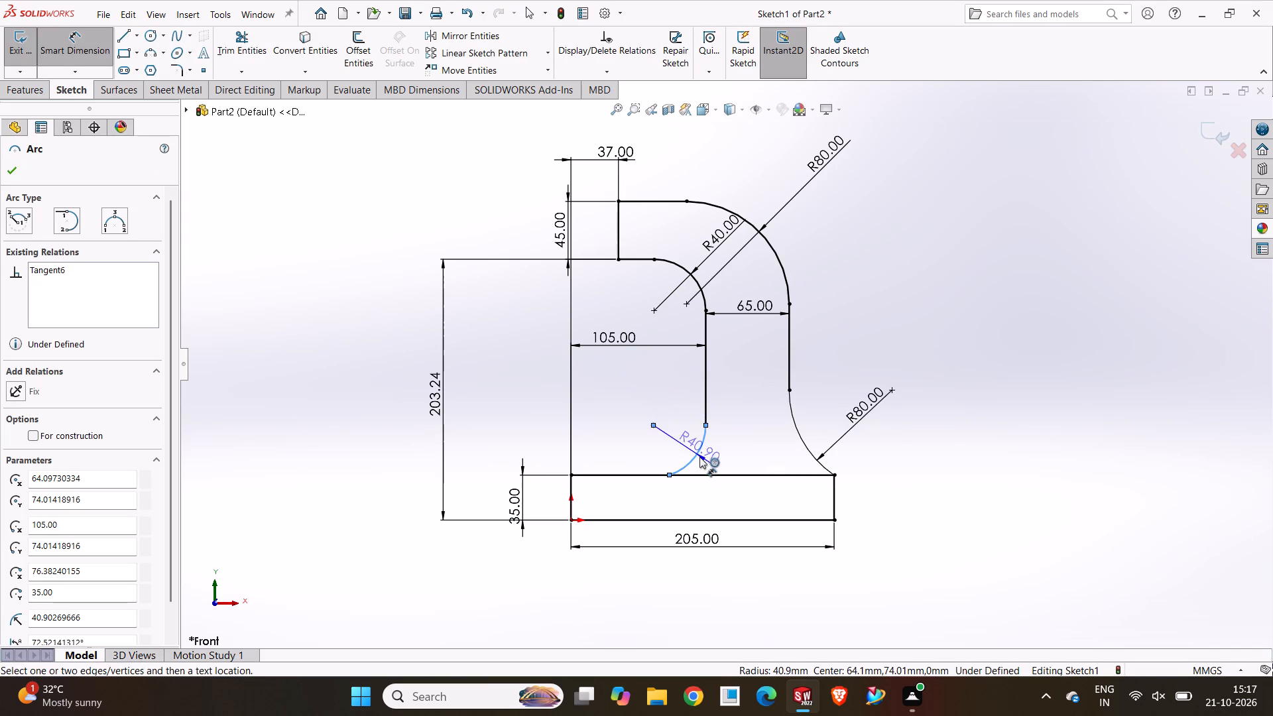
pyautogui.click(665, 434)
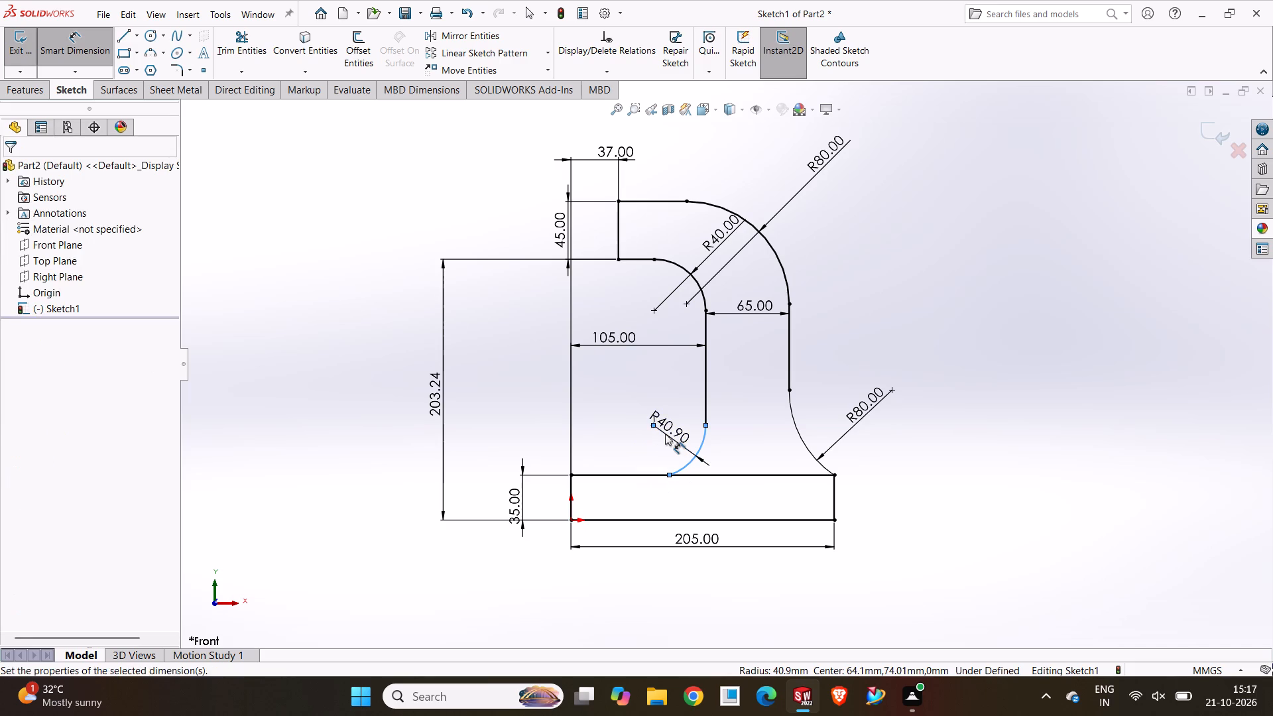
pyautogui.write('25')
pyautogui.press('Return')
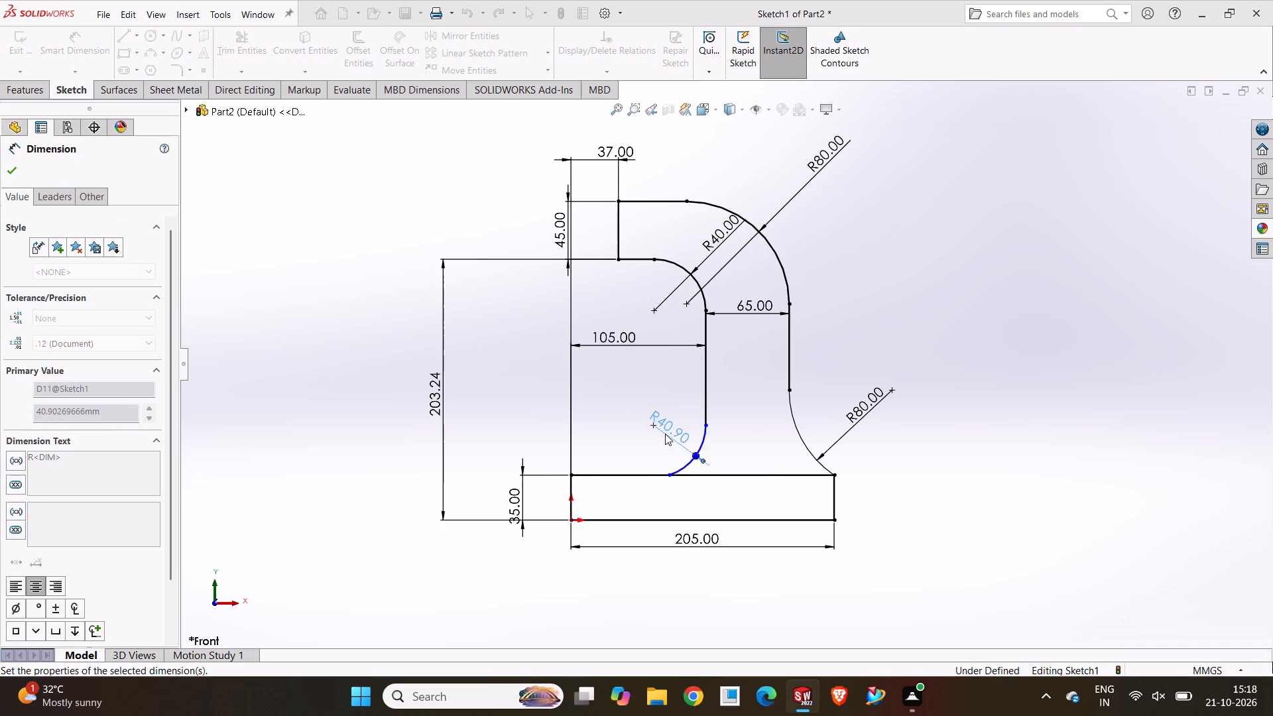
pyautogui.click(981, 483)
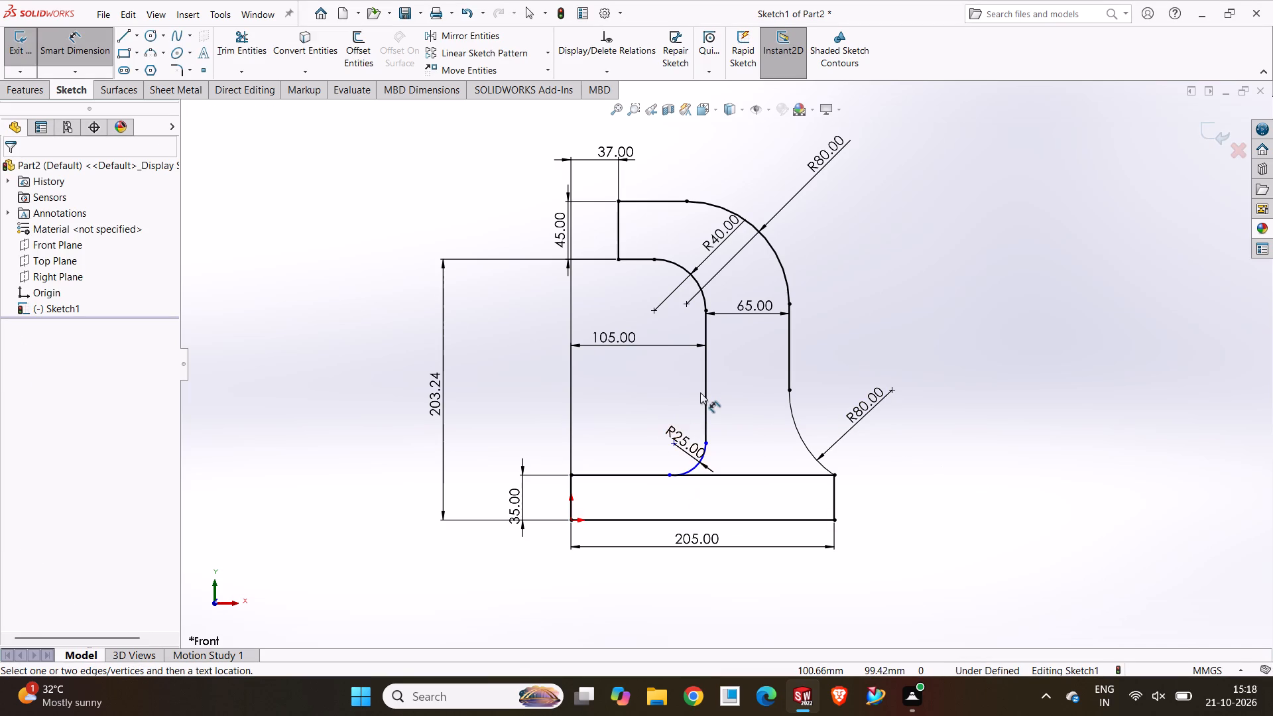
# Set the horizontal distance from the origin to the inner vertical line to 107 mm.
pyautogui.doubleClick(610, 335)
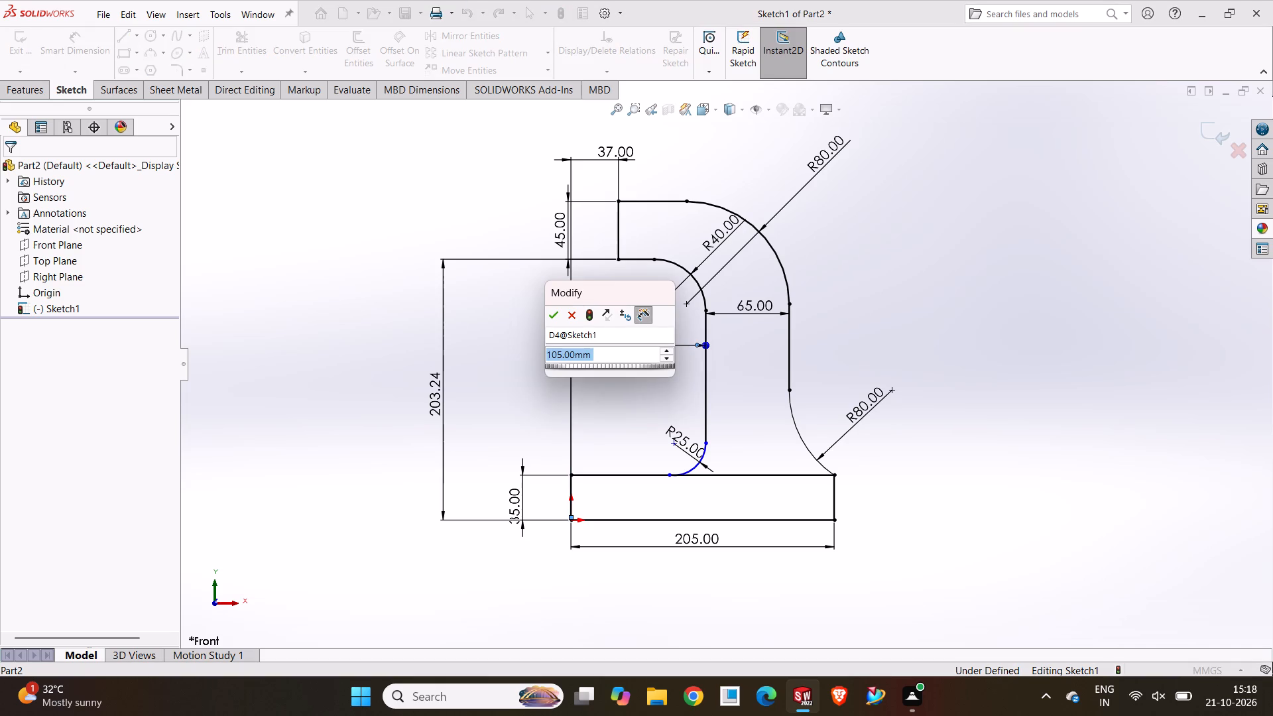
pyautogui.press('1')
pyautogui.press('0')
pyautogui.press('7')
pyautogui.press('Return')
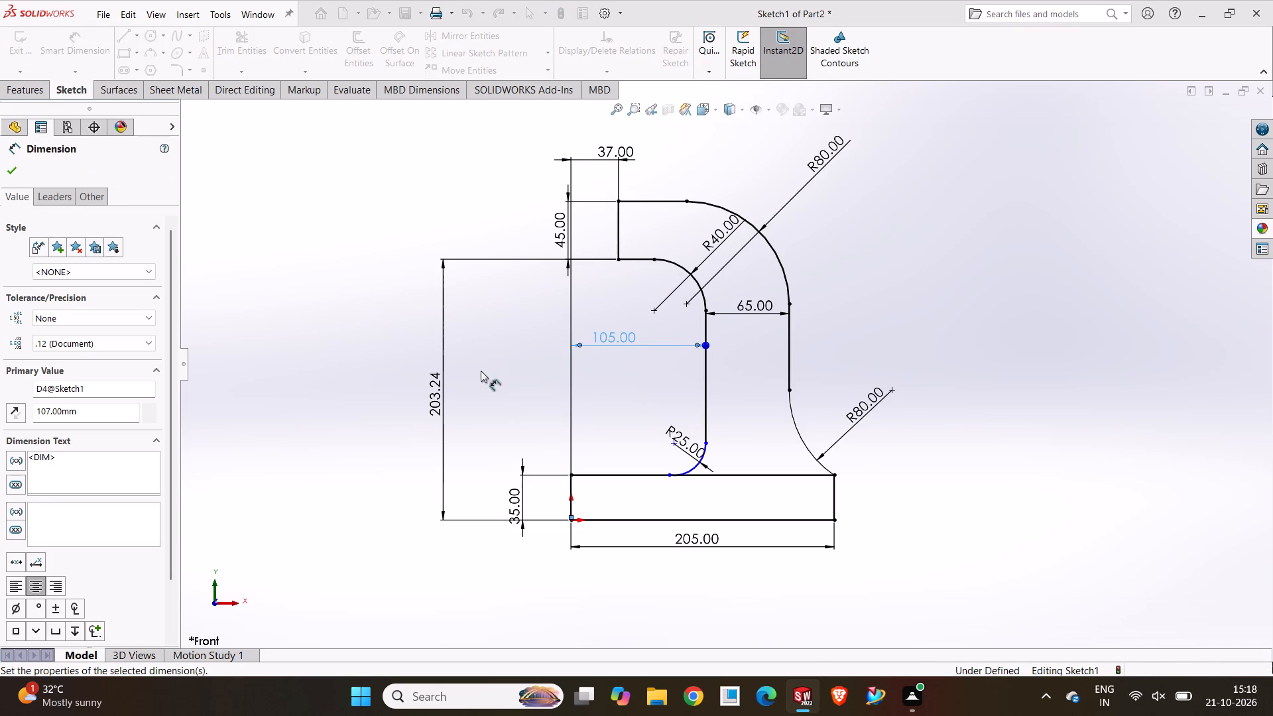
pyautogui.click(304, 326)
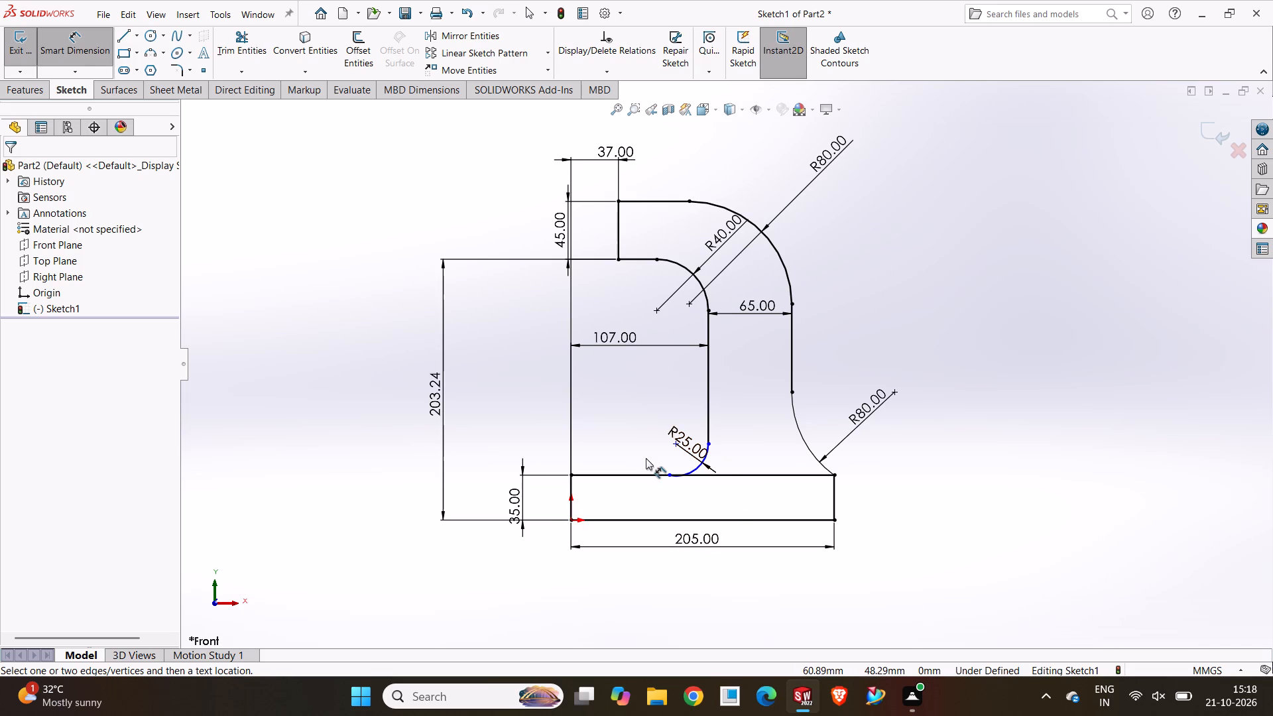
pyautogui.press('Escape')
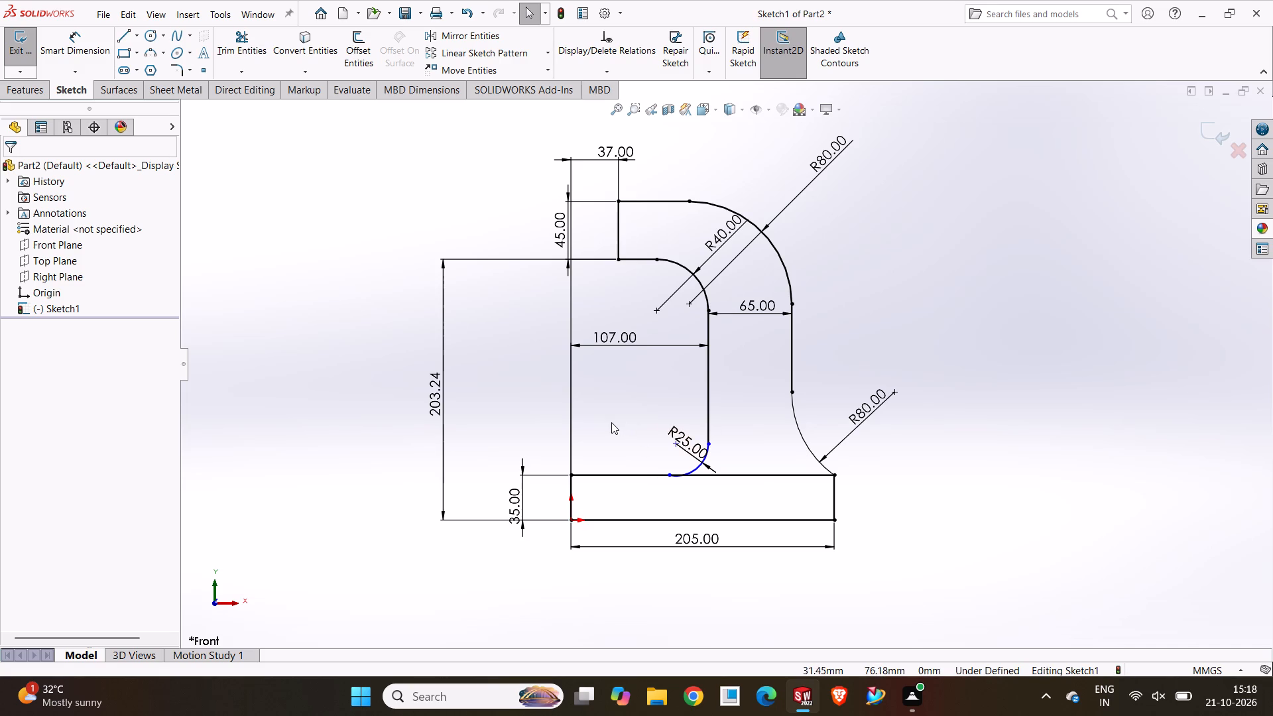
pyautogui.press('Escape')
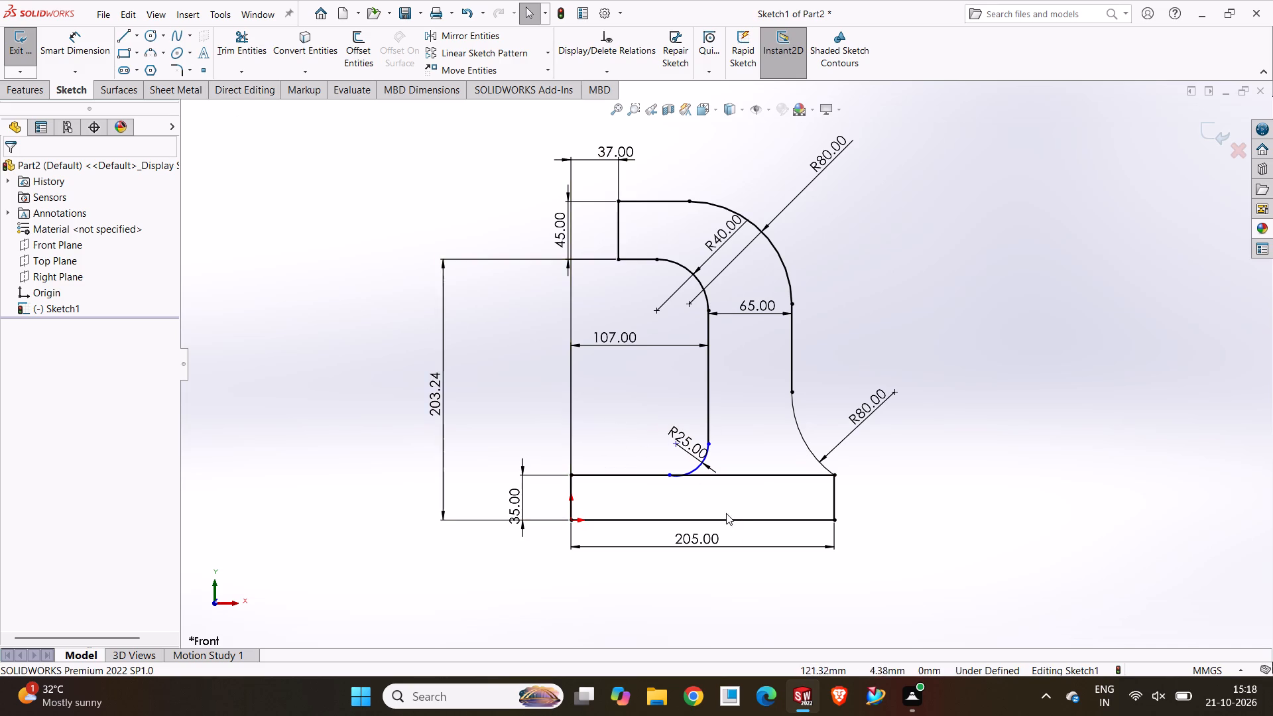
# Make the 25 mm radius arc tangent to the base rectangle's top edge.
pyautogui.scroll(-6, 723, 512)
pyautogui.click(592, 308)
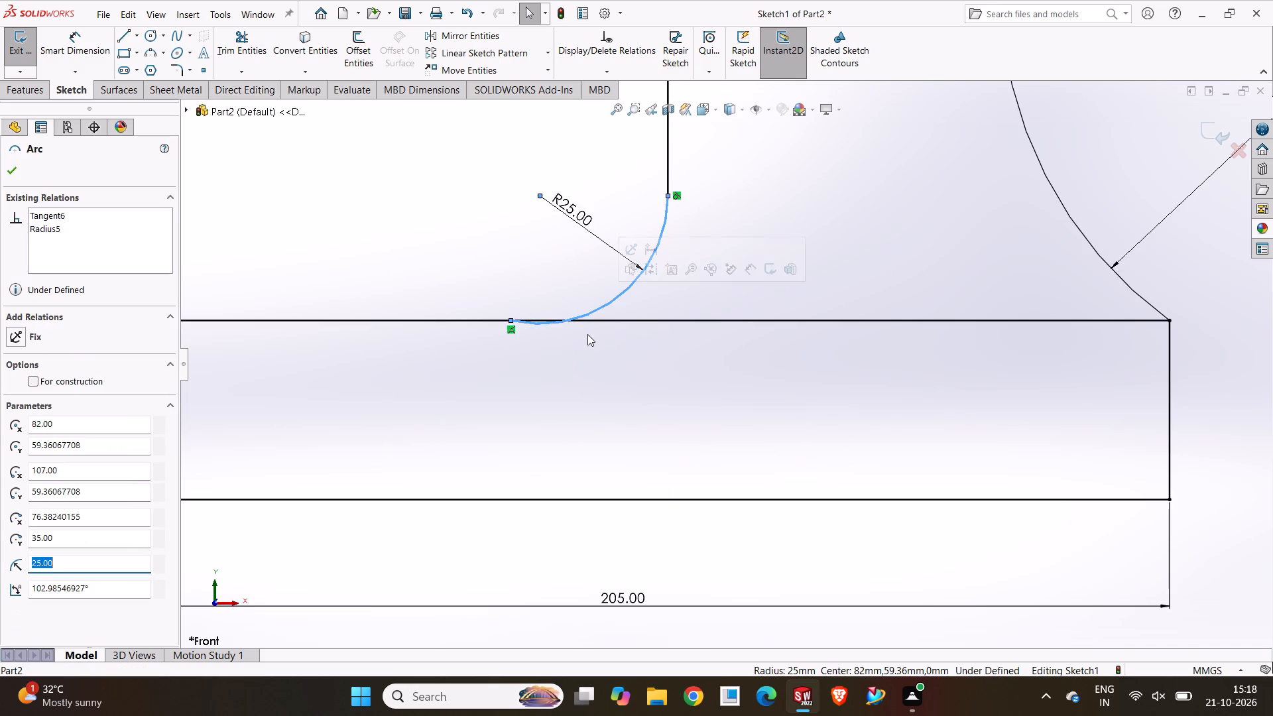
pyautogui.keyDown('ctrl'); pyautogui.click(632, 317); pyautogui.keyUp('ctrl')
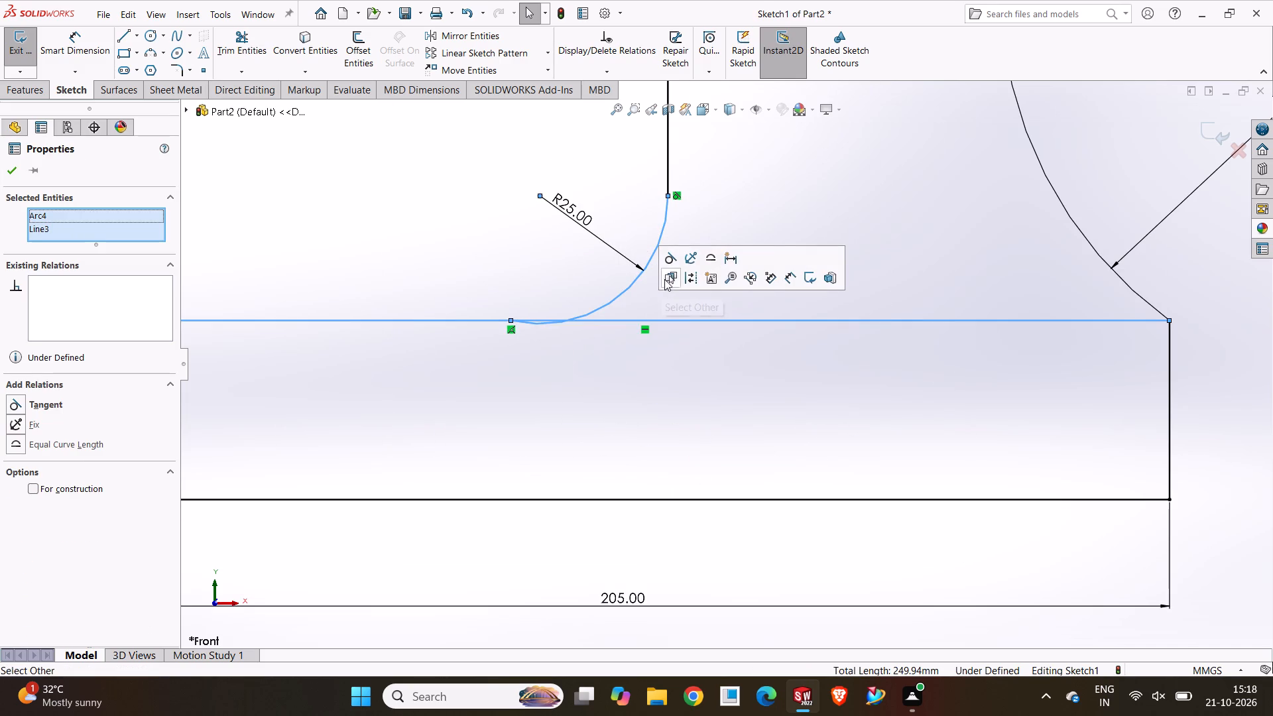
pyautogui.click(667, 262)
pyautogui.click(9, 172)
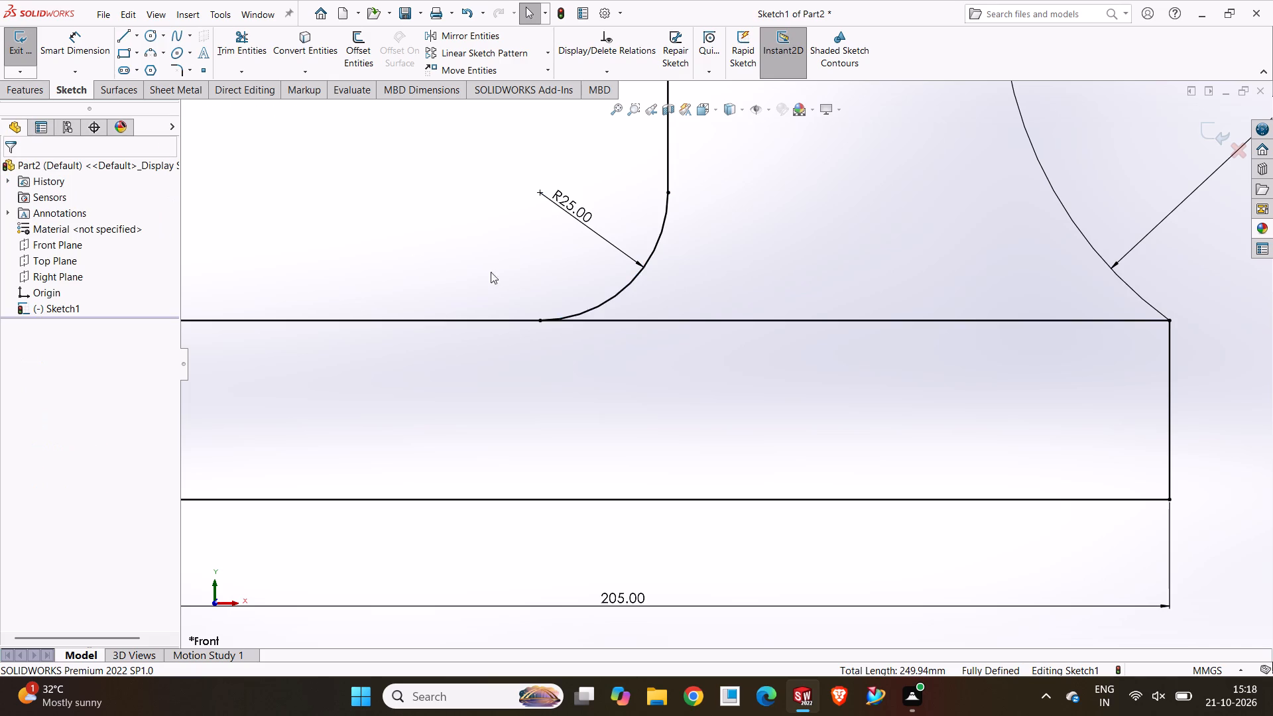
# Extrude the base rectangle of the sketch 50 mm with a Mid Plane end condition.
pyautogui.scroll(5, 520, 267)
pyautogui.scroll(6, 589, 283)
pyautogui.scroll(-2, 711, 237)
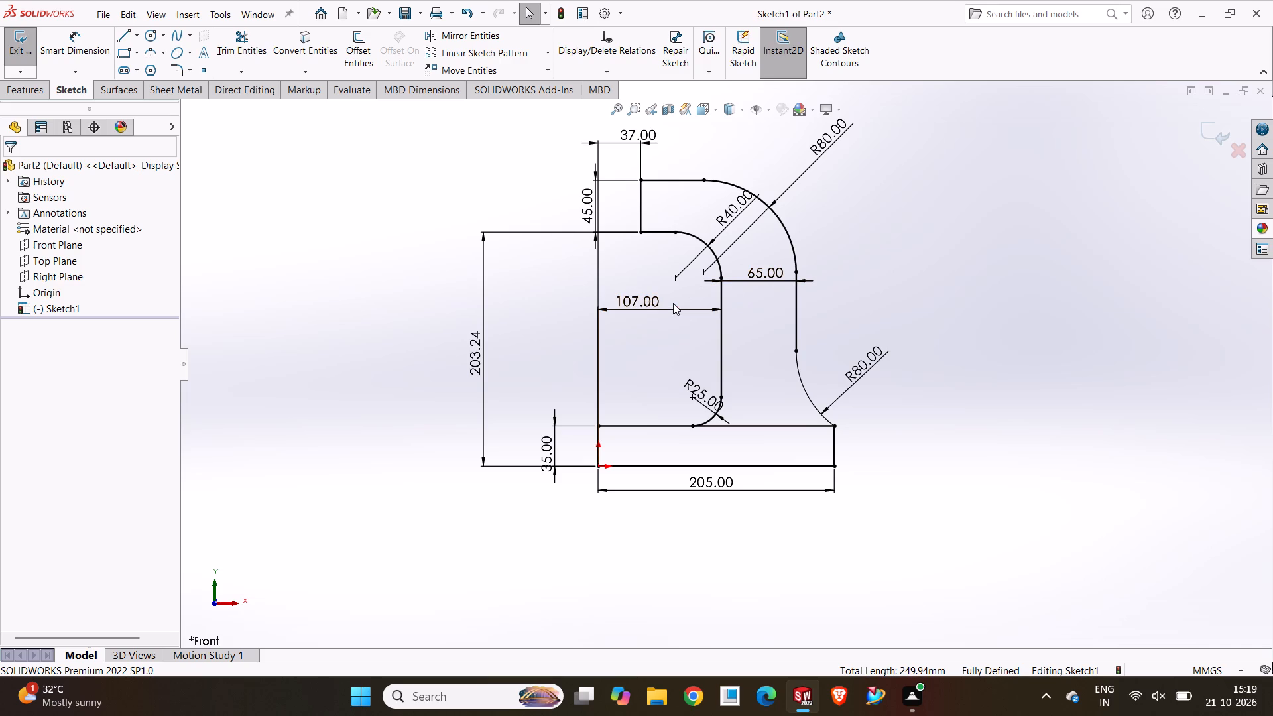
pyautogui.click(1, 83)
pyautogui.click(28, 47)
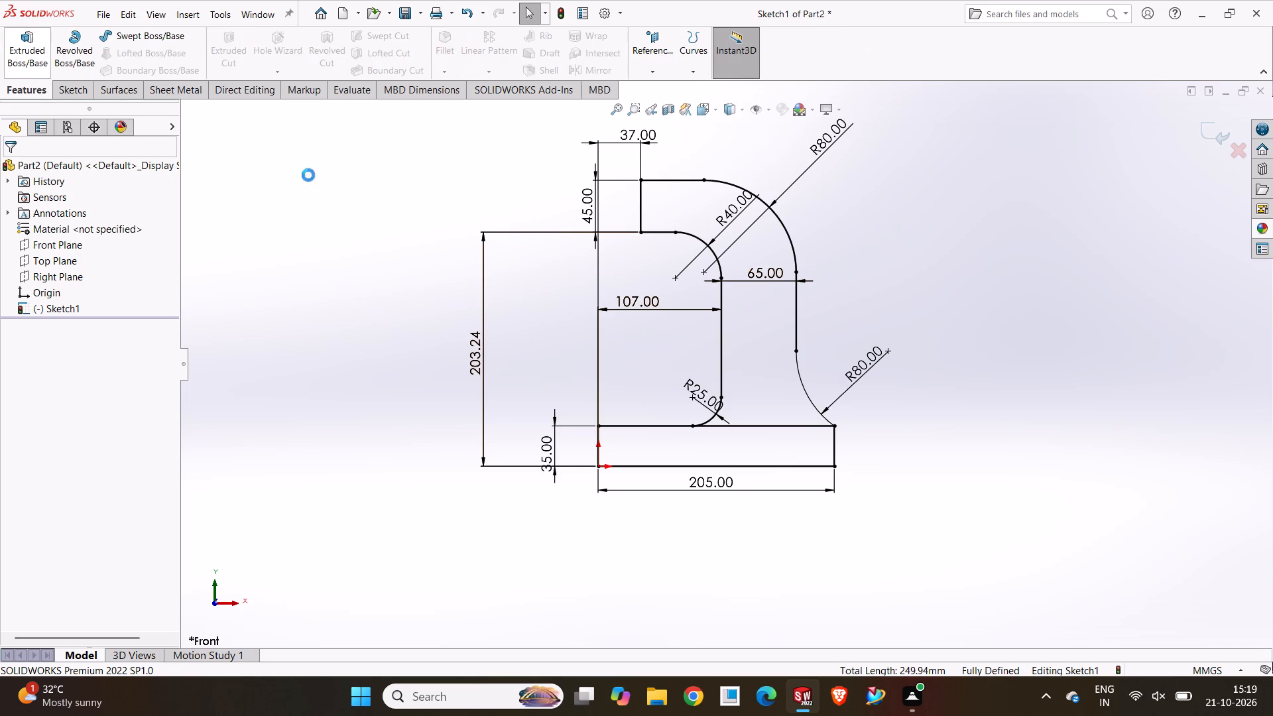
pyautogui.click(690, 474)
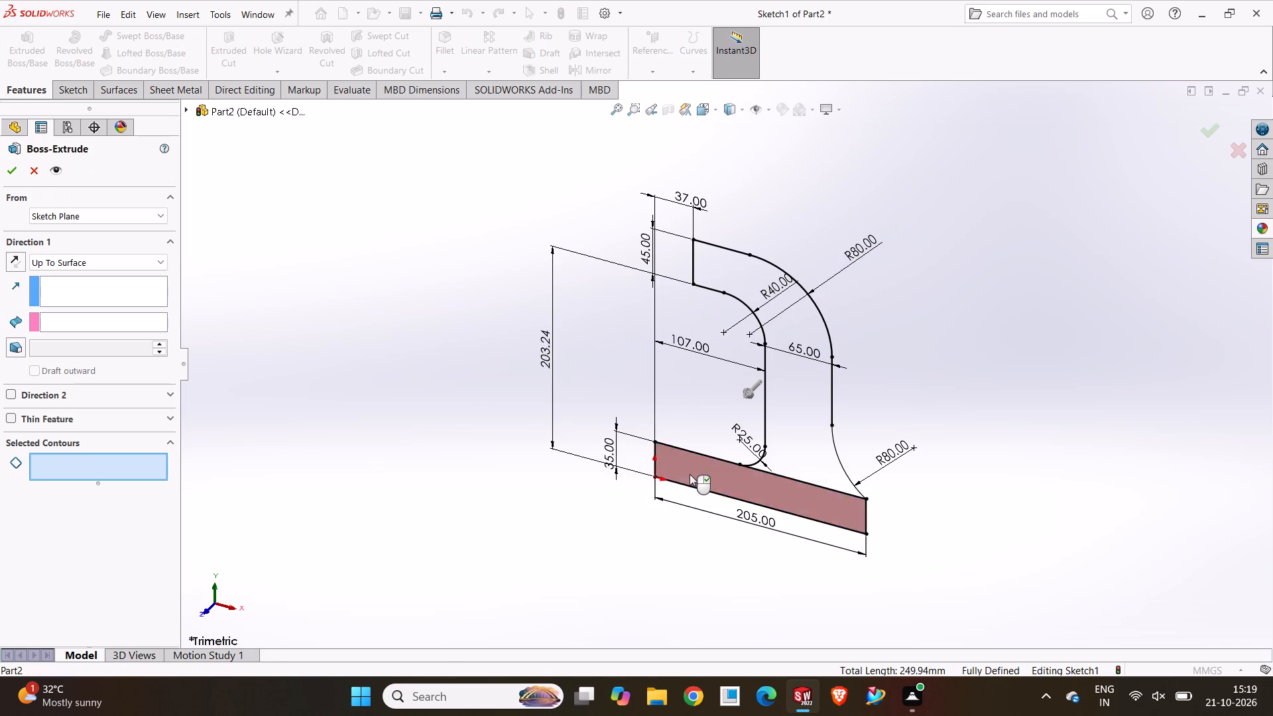
pyautogui.click(49, 258)
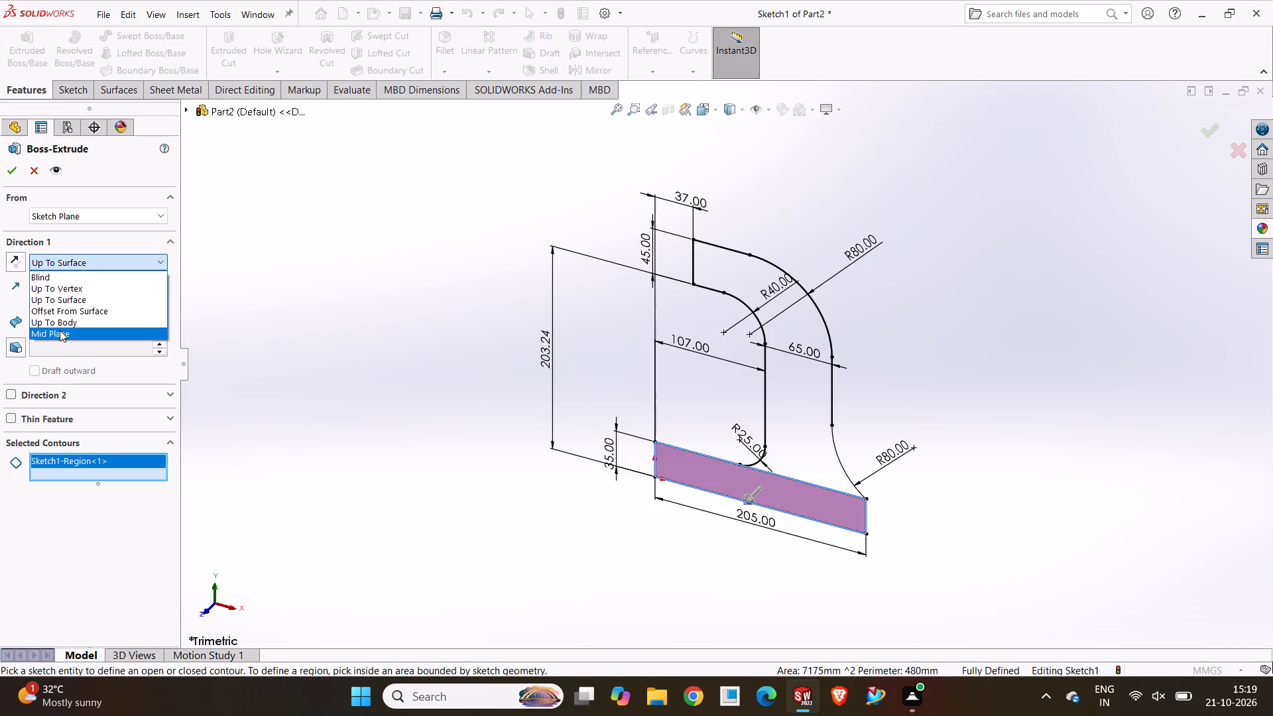
pyautogui.click(60, 330)
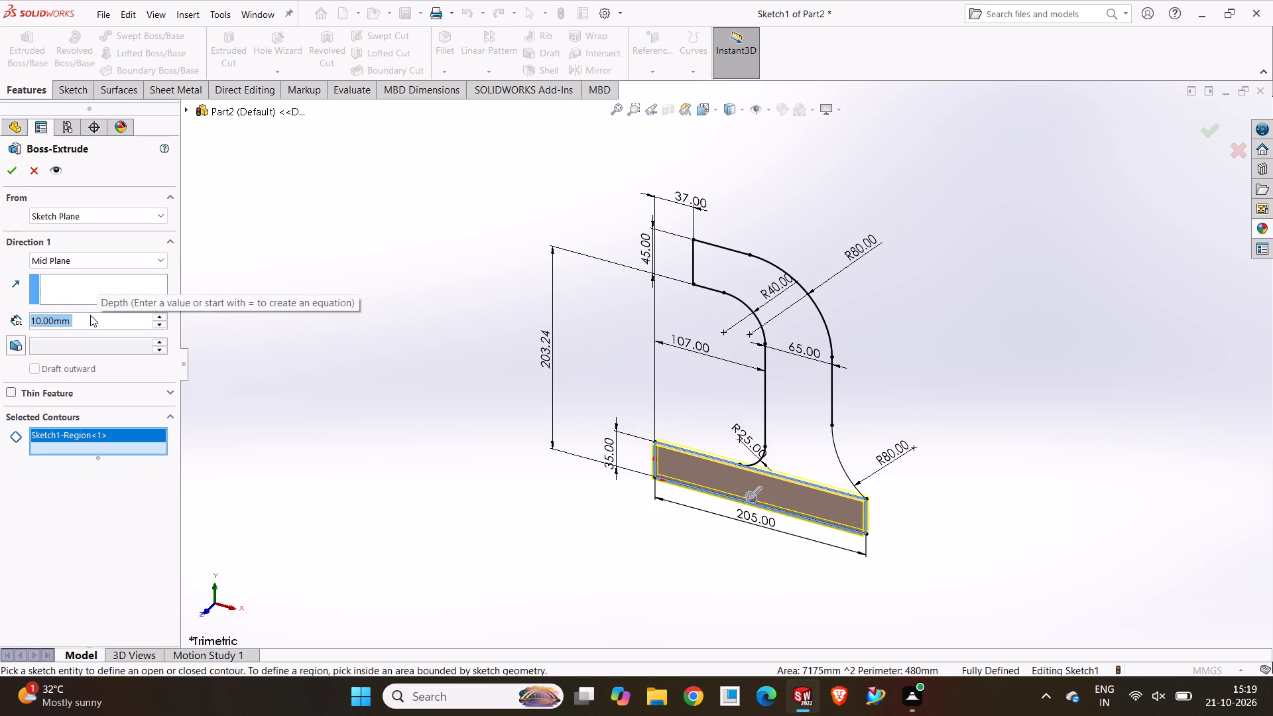
pyautogui.tripleClick(161, 319)
pyautogui.click(161, 319)
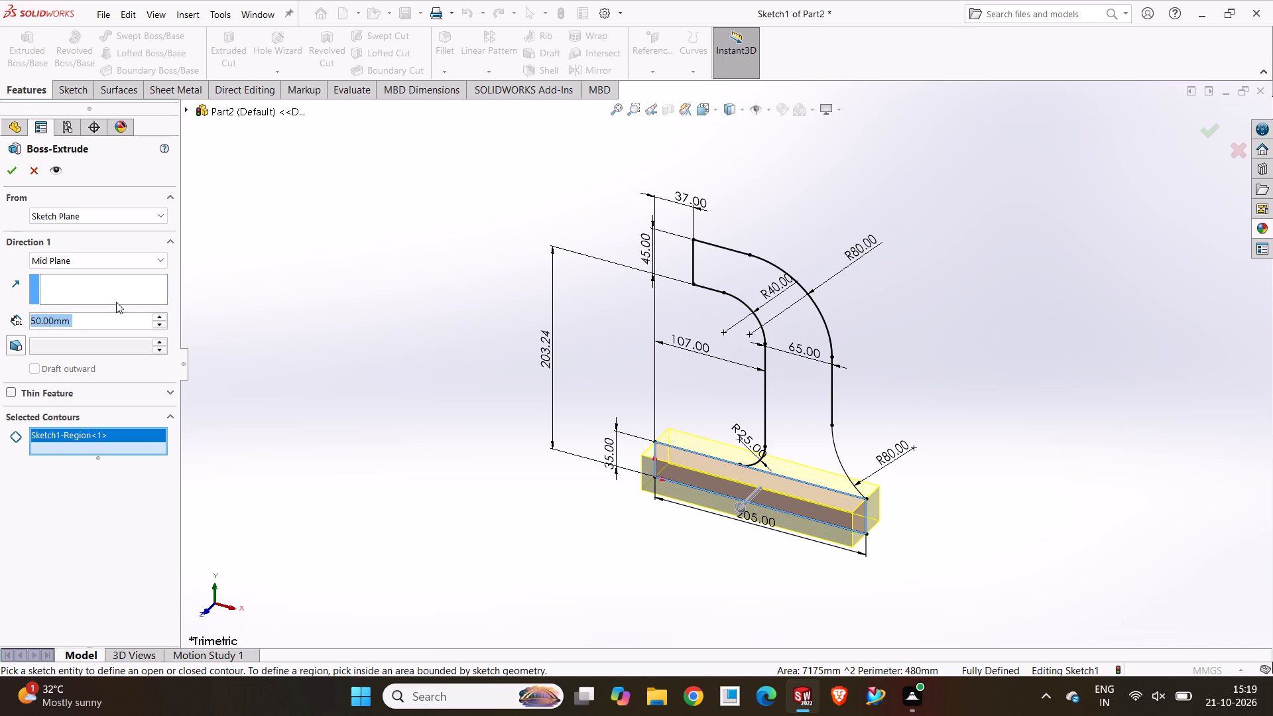
pyautogui.click(17, 164)
pyautogui.click(250, 351)
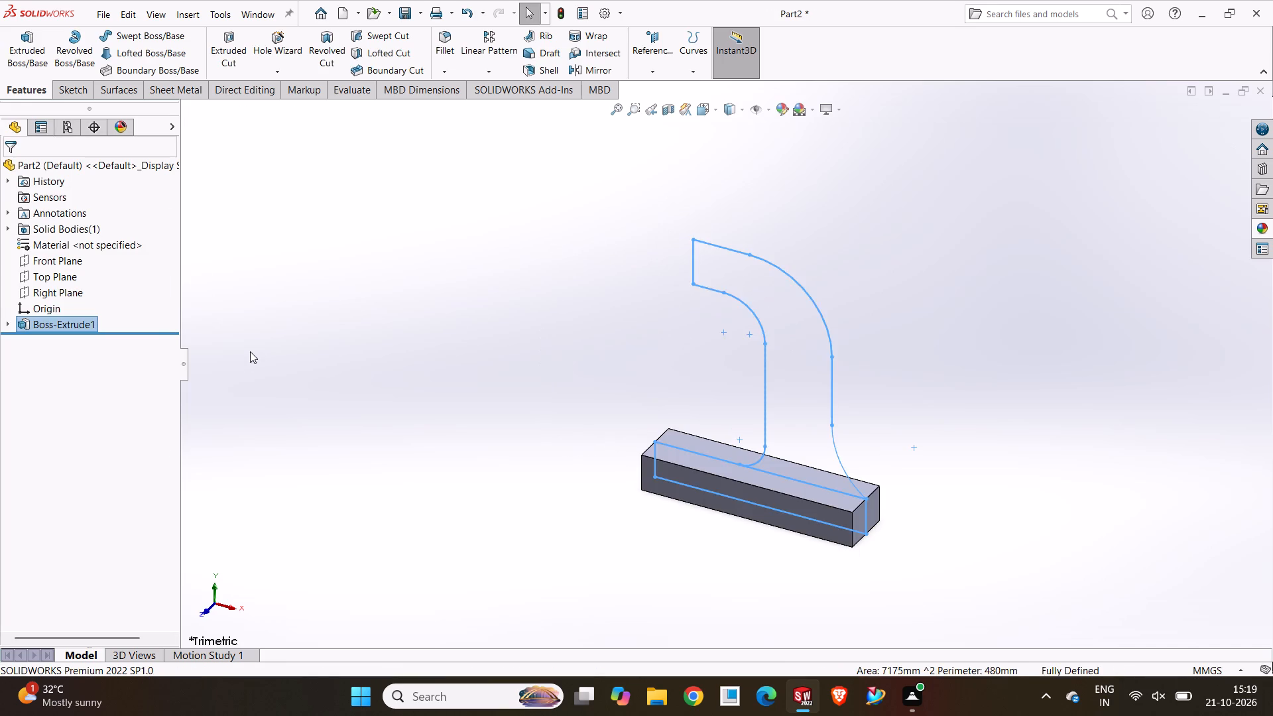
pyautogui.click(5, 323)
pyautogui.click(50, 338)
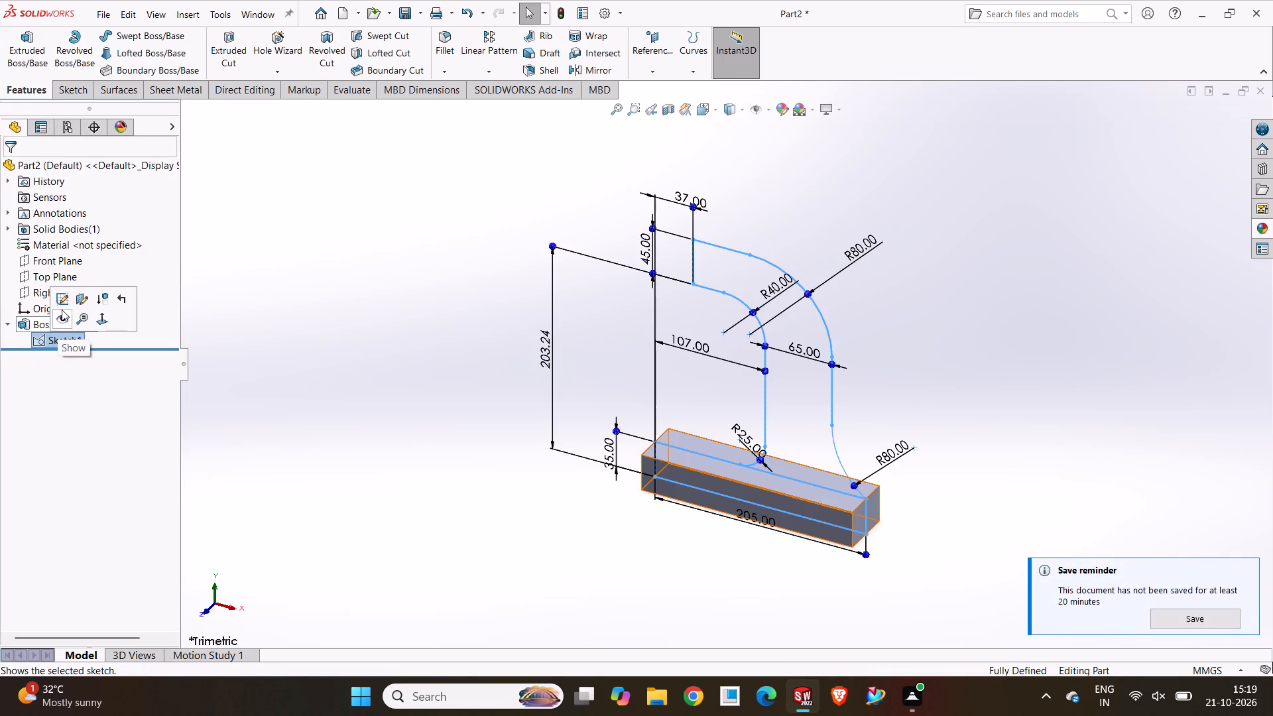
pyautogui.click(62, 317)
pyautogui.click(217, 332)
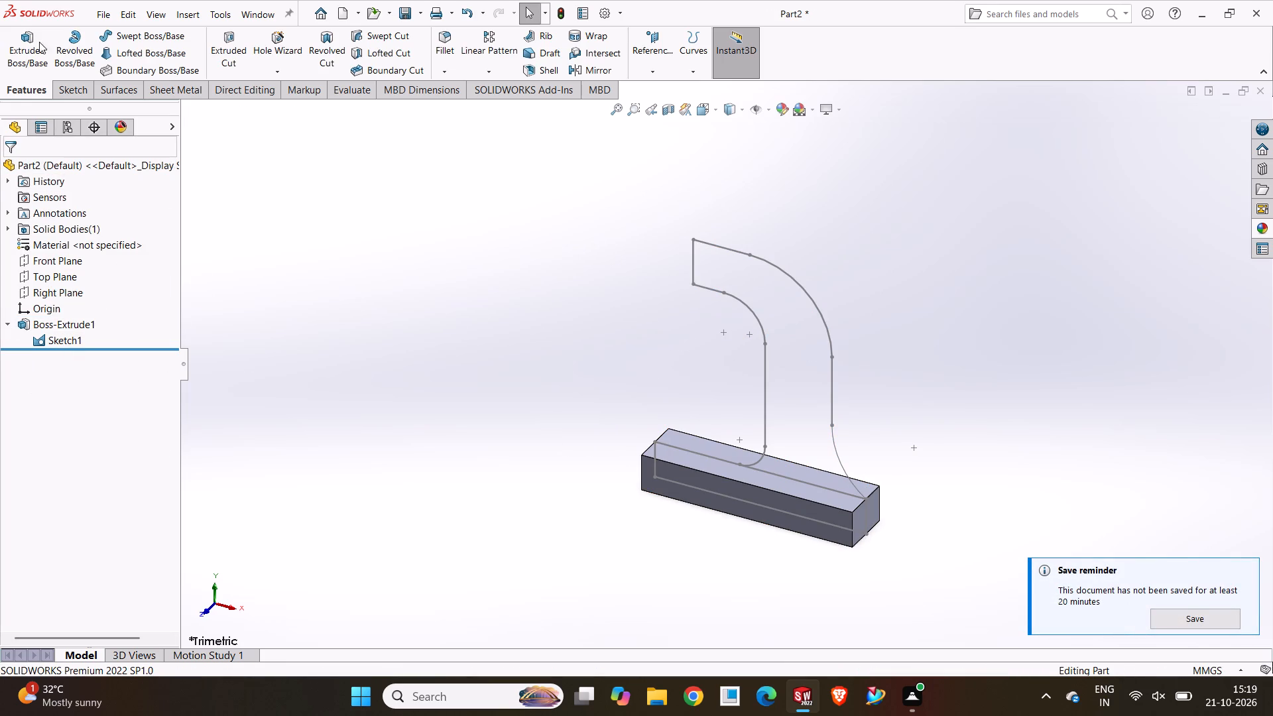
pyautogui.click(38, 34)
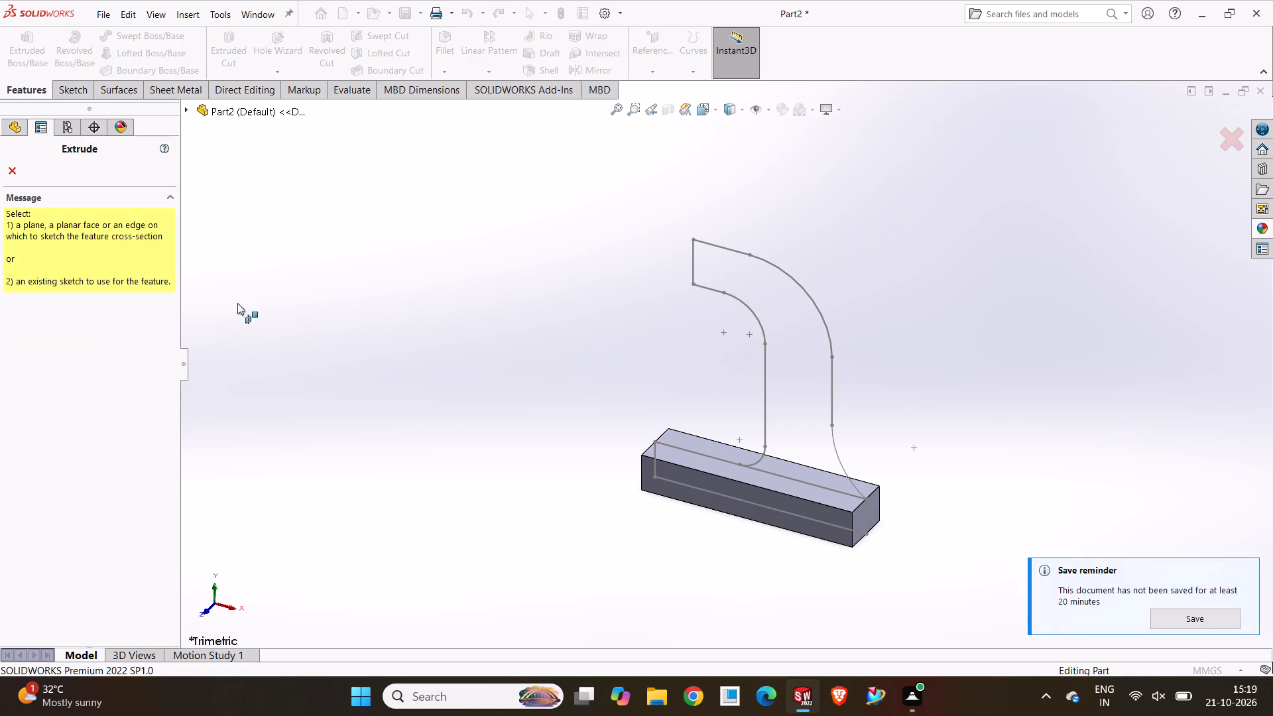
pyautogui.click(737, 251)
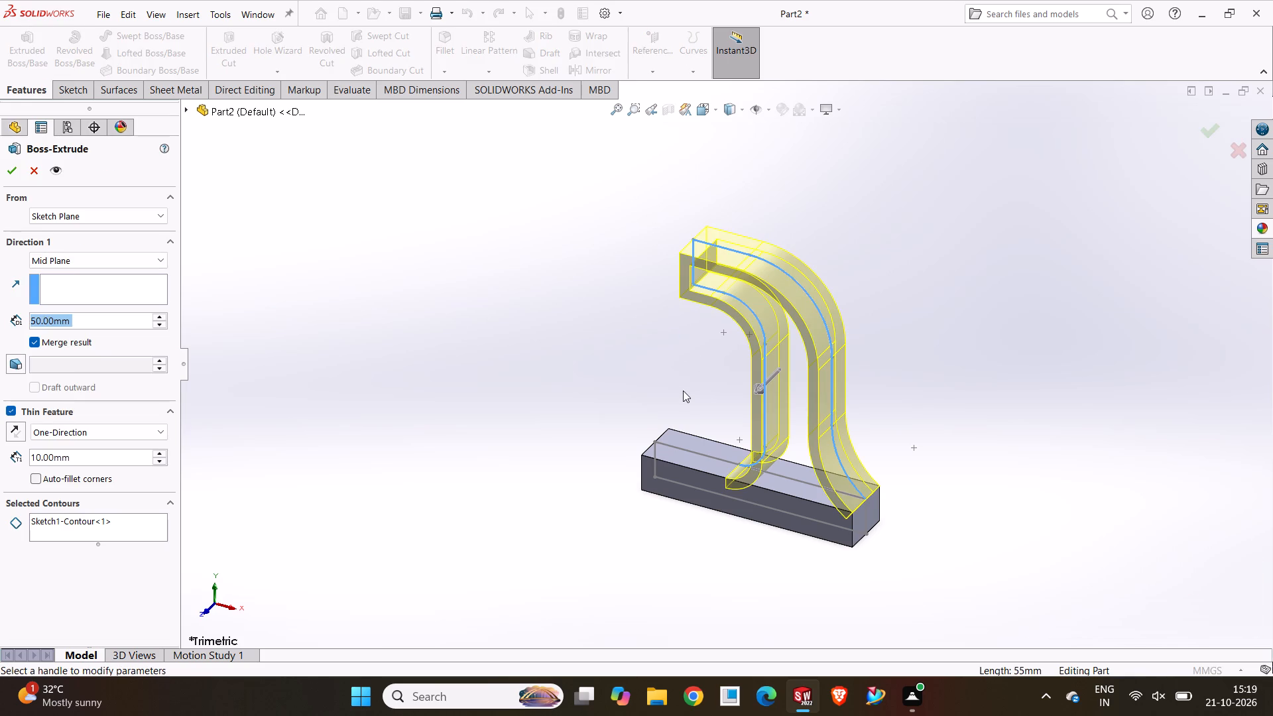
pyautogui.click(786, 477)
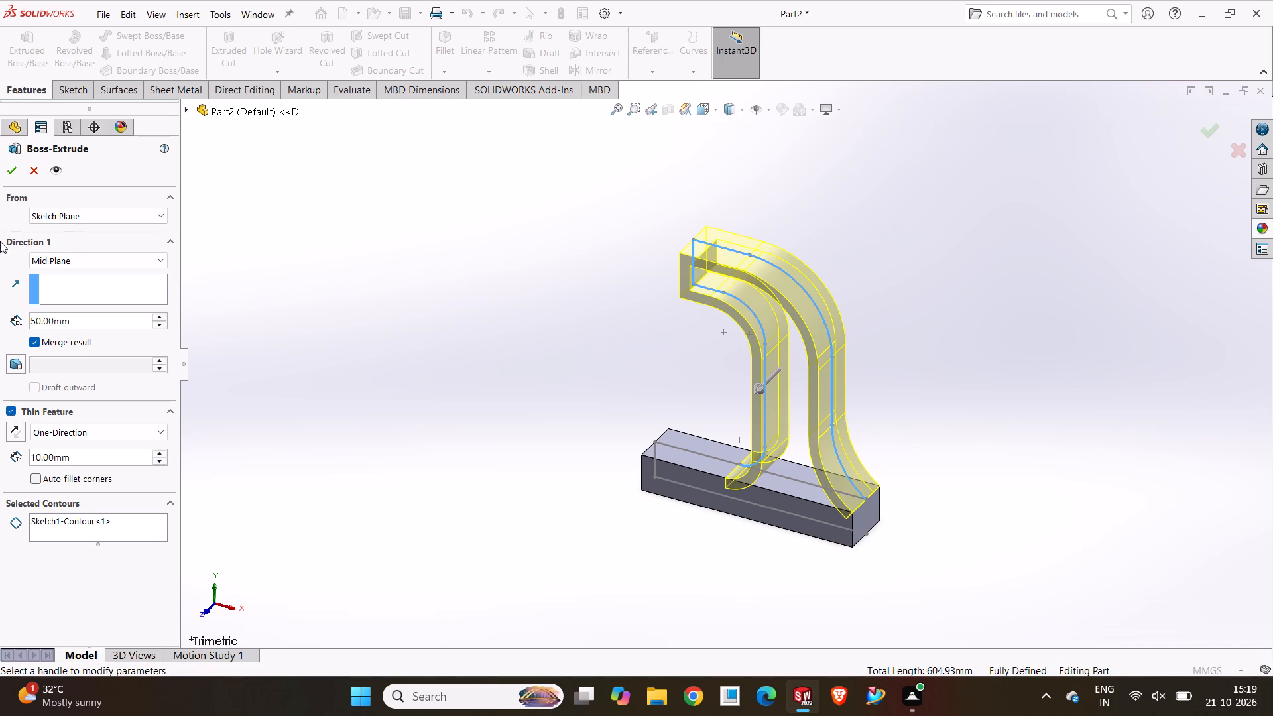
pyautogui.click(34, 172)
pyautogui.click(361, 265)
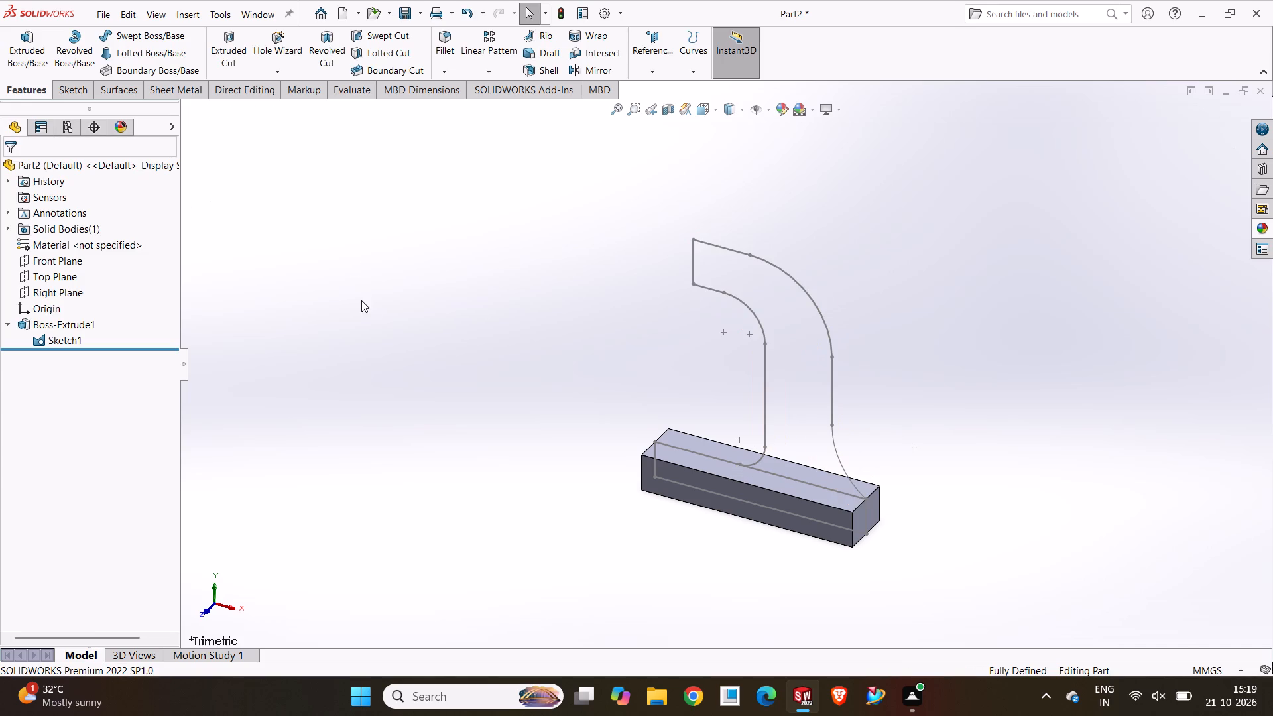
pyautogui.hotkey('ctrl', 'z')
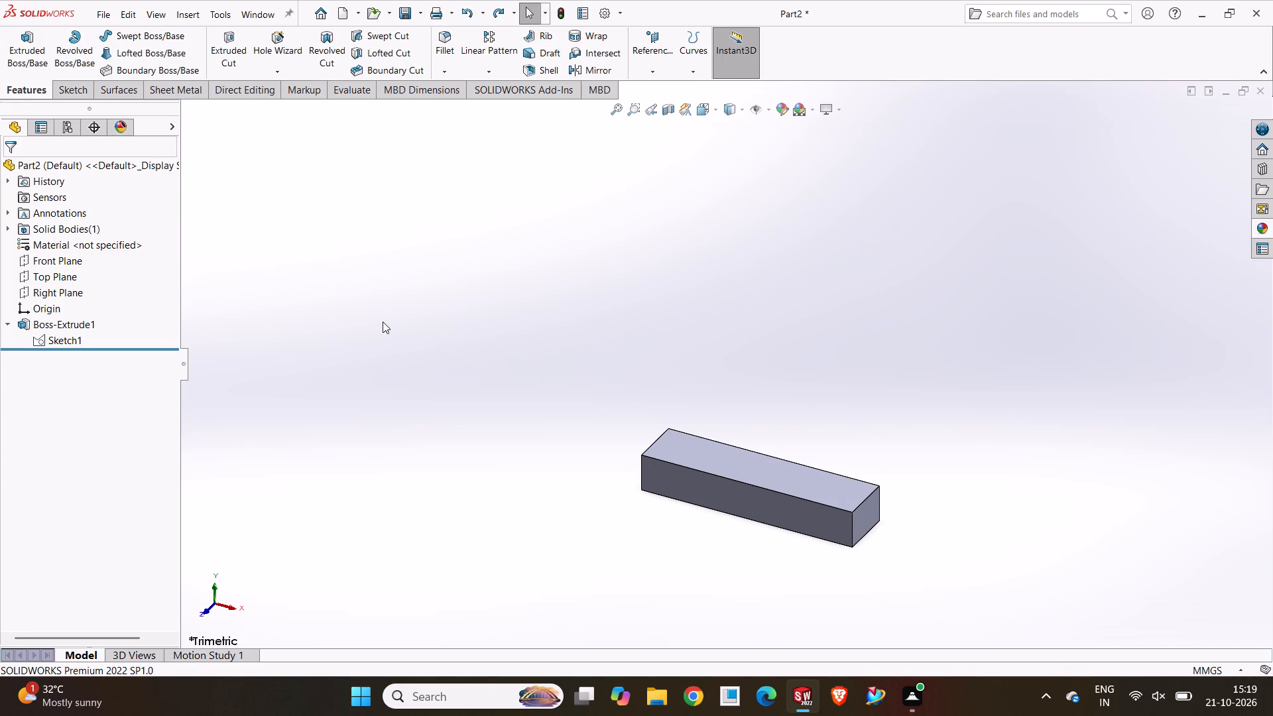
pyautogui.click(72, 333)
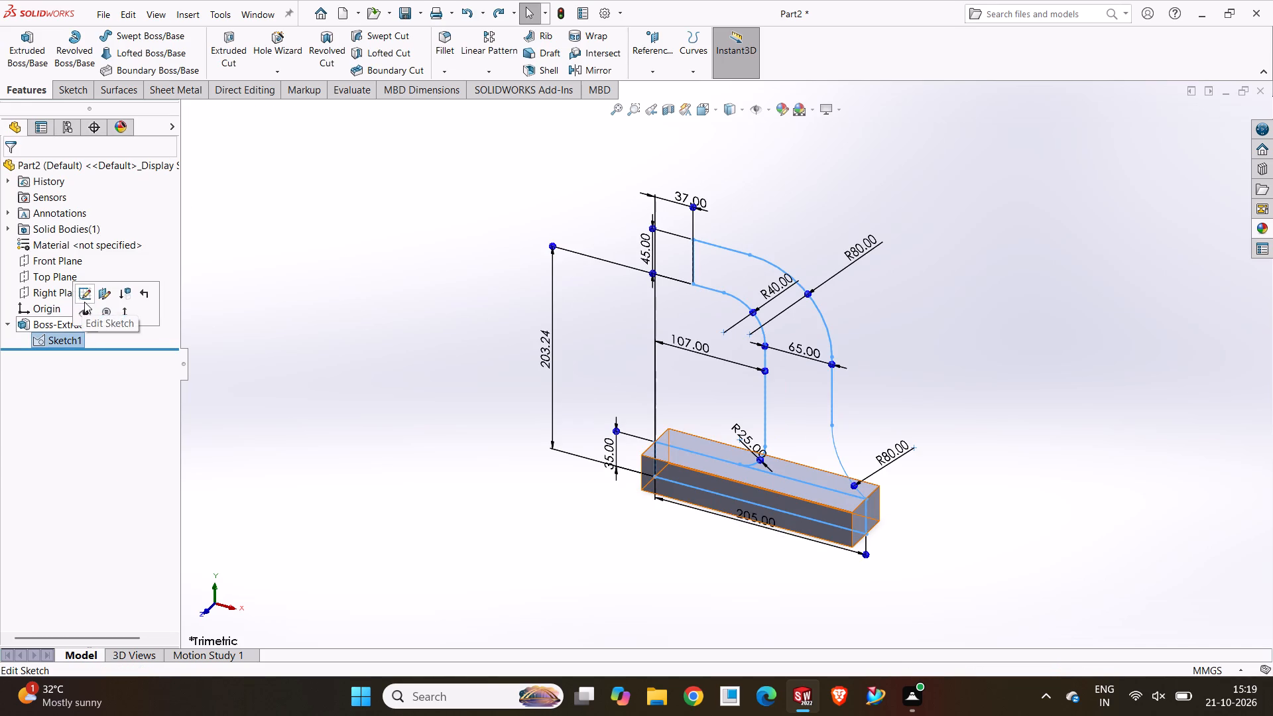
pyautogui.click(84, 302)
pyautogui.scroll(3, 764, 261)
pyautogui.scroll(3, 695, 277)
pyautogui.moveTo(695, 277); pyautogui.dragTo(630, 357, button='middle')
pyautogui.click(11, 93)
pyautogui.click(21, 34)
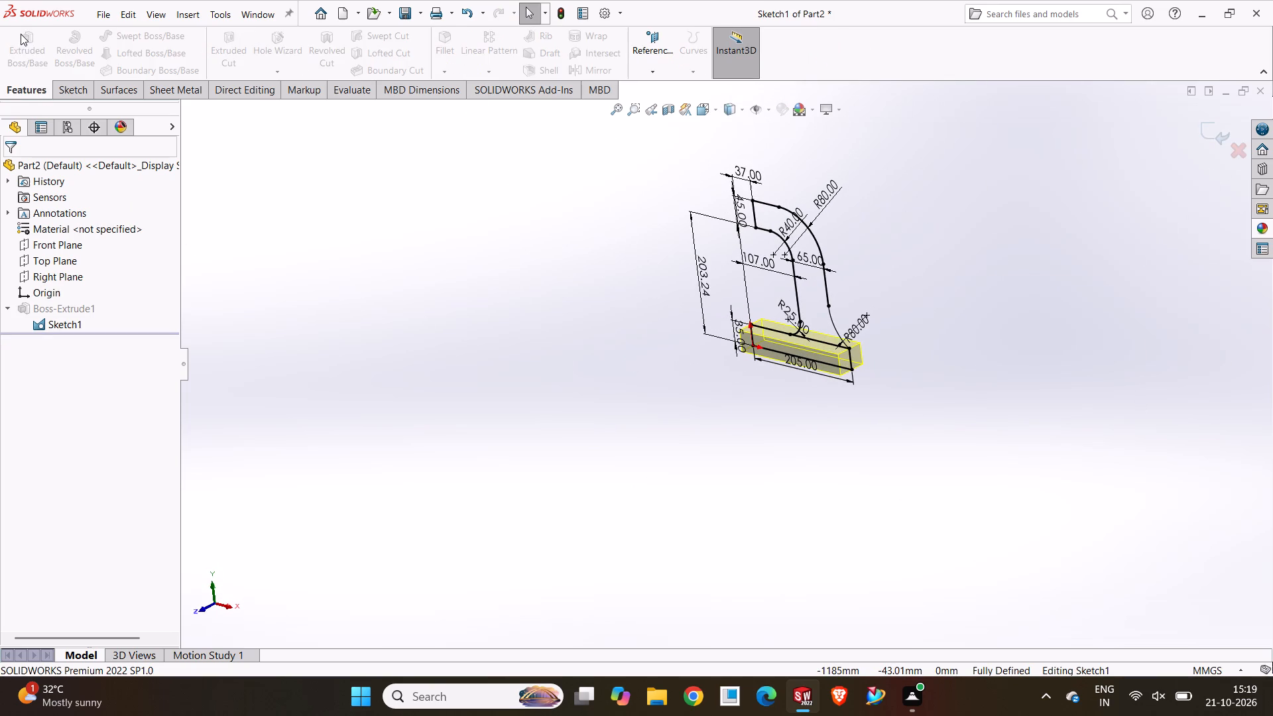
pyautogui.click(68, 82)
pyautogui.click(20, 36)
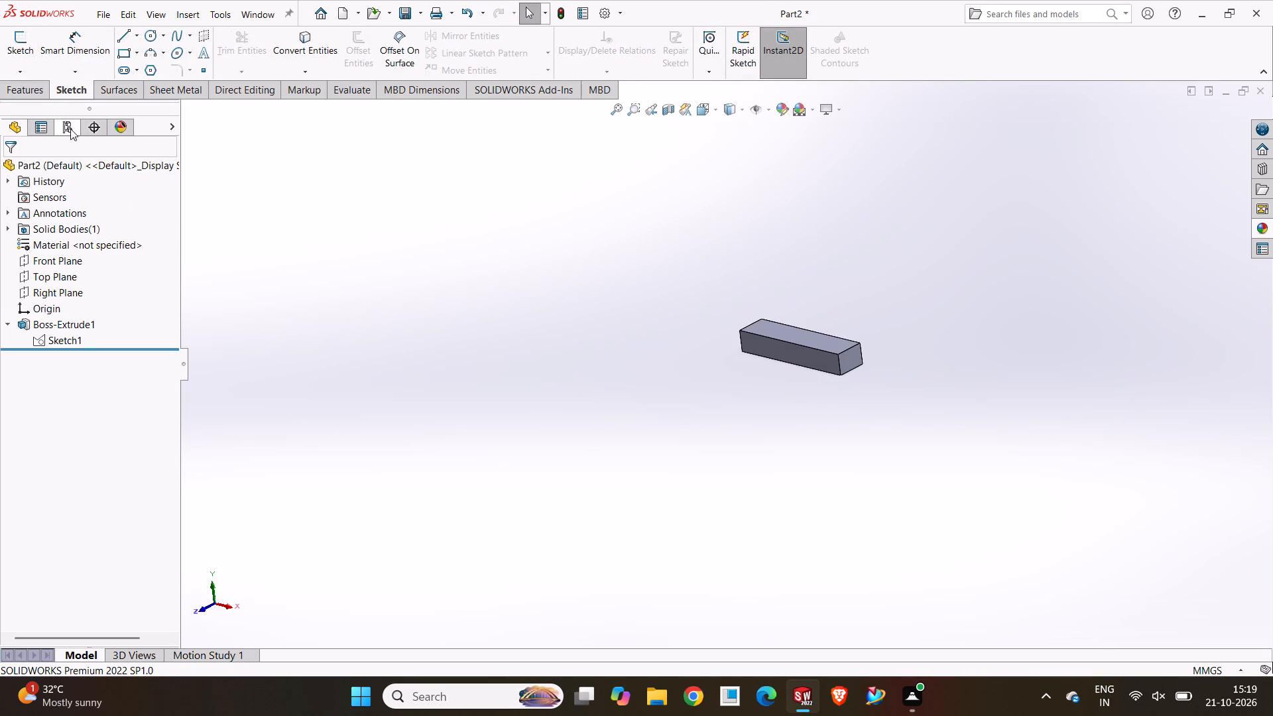
# Extrude the curved arm region of the same sketch 45 mm Mid Plane, merged with the base.
pyautogui.click(68, 349)
pyautogui.click(63, 335)
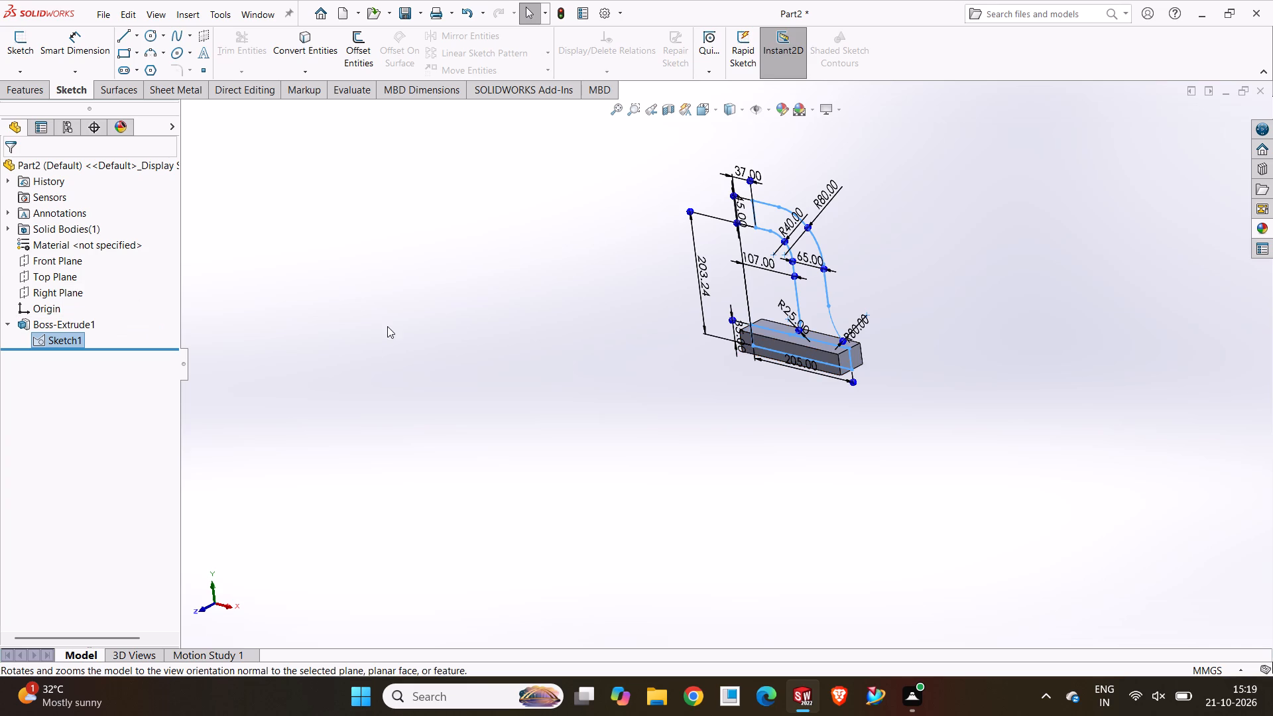
pyautogui.scroll(-6, 798, 231)
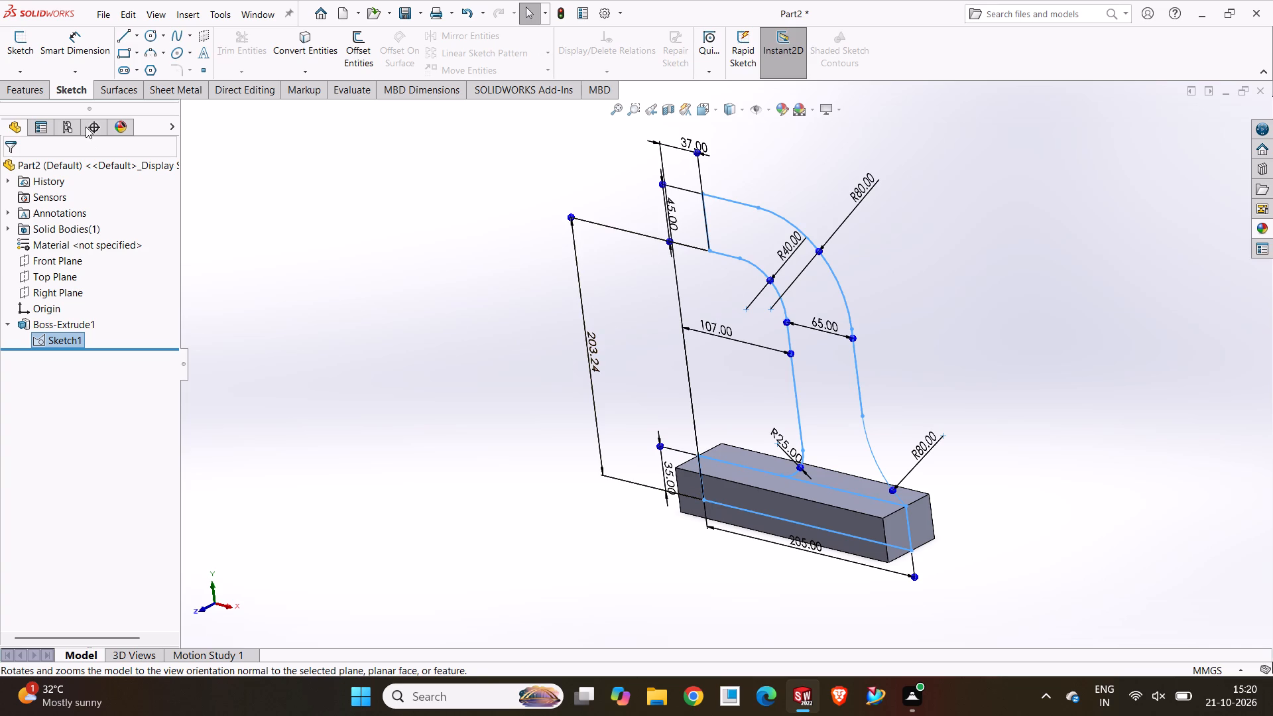
pyautogui.click(39, 93)
pyautogui.click(44, 58)
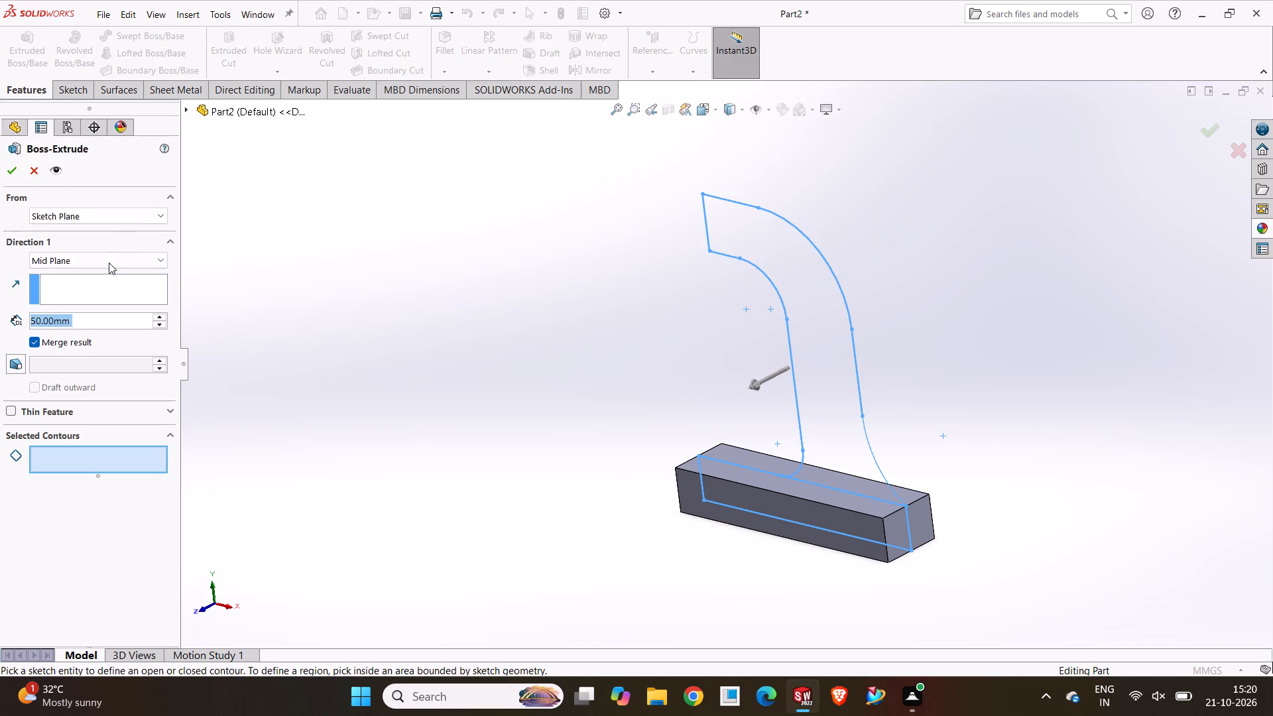
pyautogui.click(764, 247)
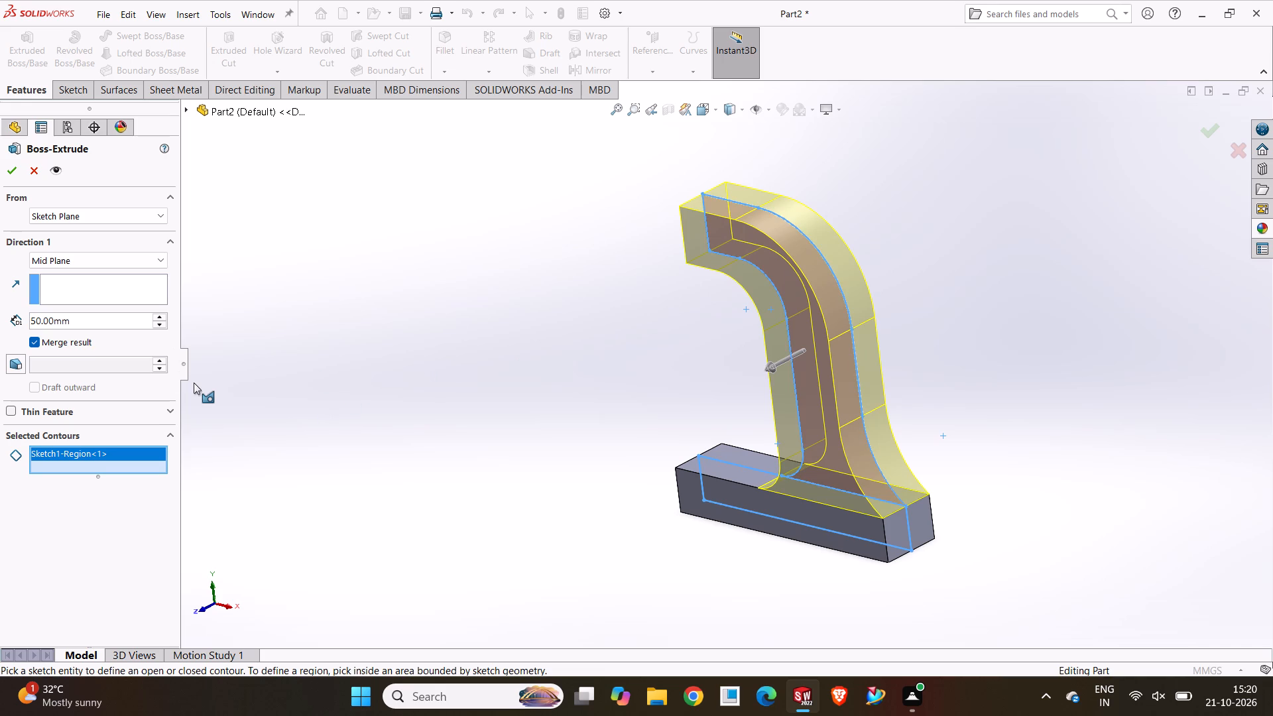
pyautogui.moveTo(86, 323); pyautogui.dragTo(30, 318)
pyautogui.write('45')
pyautogui.press('Return')
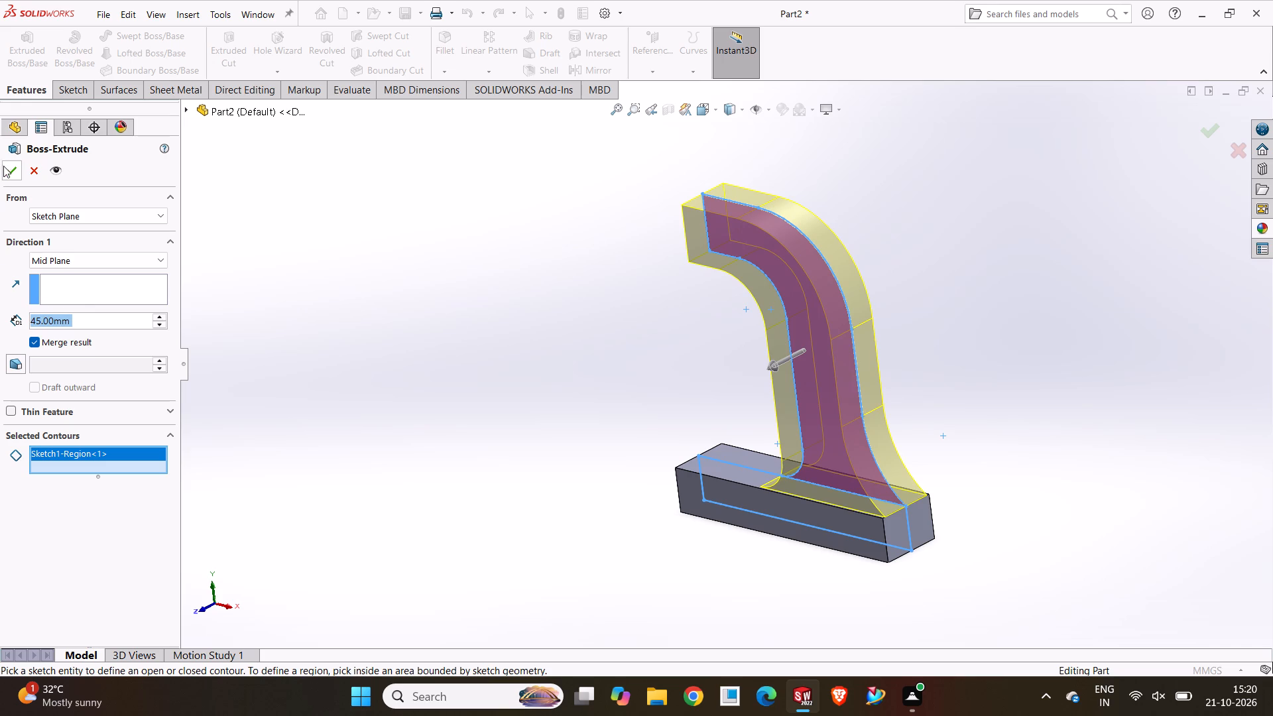
pyautogui.click(3, 167)
pyautogui.click(401, 280)
# Examine the extruded frame from several angles, including where the curved arm joins the base.
pyautogui.moveTo(450, 341); pyautogui.dragTo(545, 396, button='middle')
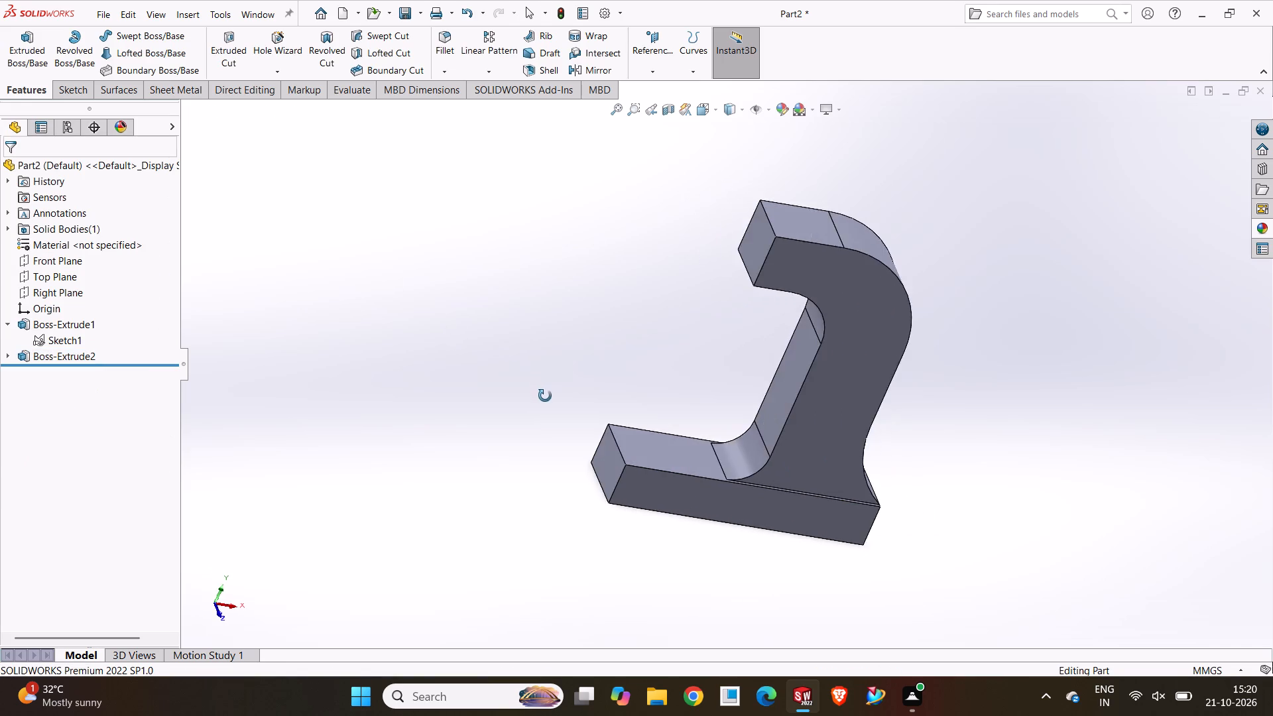
pyautogui.moveTo(545, 396); pyautogui.dragTo(507, 315, button='middle')
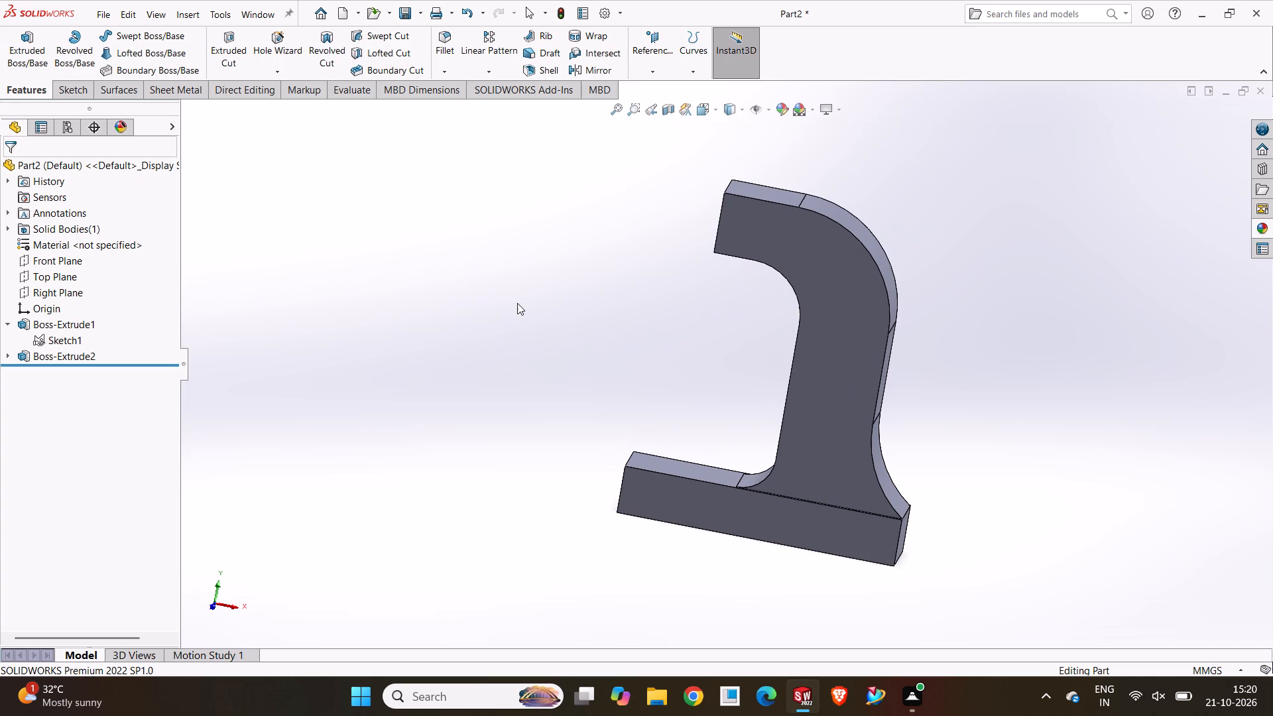
pyautogui.moveTo(881, 405); pyautogui.dragTo(778, 310, button='middle')
pyautogui.moveTo(761, 306); pyautogui.dragTo(858, 338, button='middle')
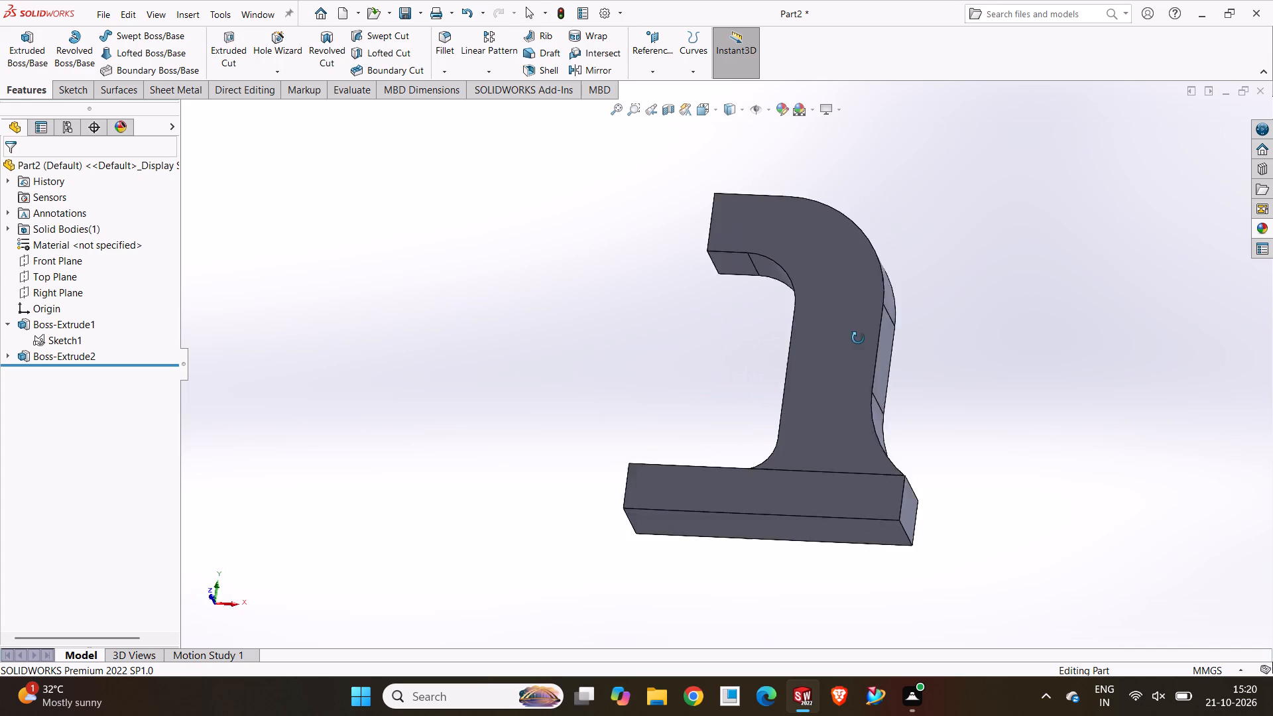
pyautogui.moveTo(858, 338); pyautogui.dragTo(906, 452, button='middle')
pyautogui.scroll(-3, 778, 456)
pyautogui.moveTo(777, 456); pyautogui.dragTo(716, 414, button='middle')
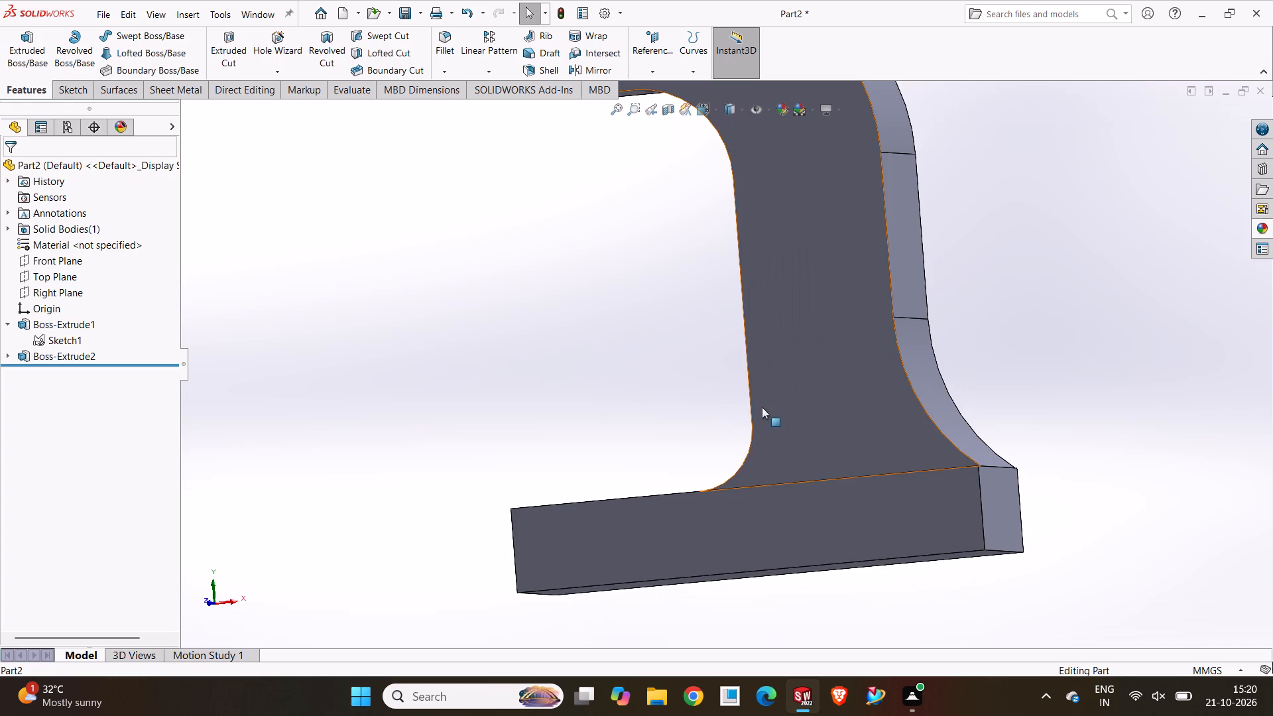
pyautogui.moveTo(1026, 387); pyautogui.dragTo(1030, 471, button='middle')
pyautogui.scroll(1, 1030, 471)
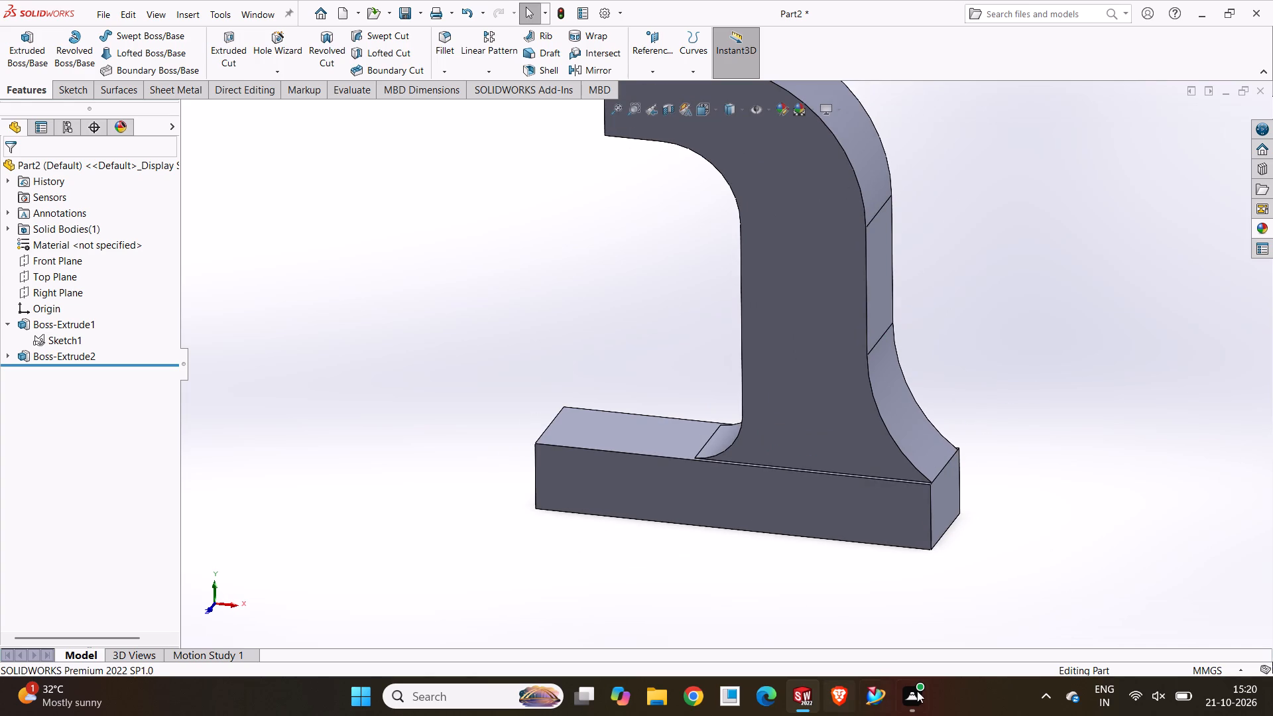
pyautogui.scroll(-3, 617, 304)
pyautogui.scroll(3, 617, 304)
pyautogui.moveTo(617, 304); pyautogui.dragTo(675, 306, button='middle')
pyautogui.moveTo(675, 306); pyautogui.dragTo(658, 329, button='middle')
pyautogui.moveTo(633, 292); pyautogui.dragTo(567, 284, button='middle')
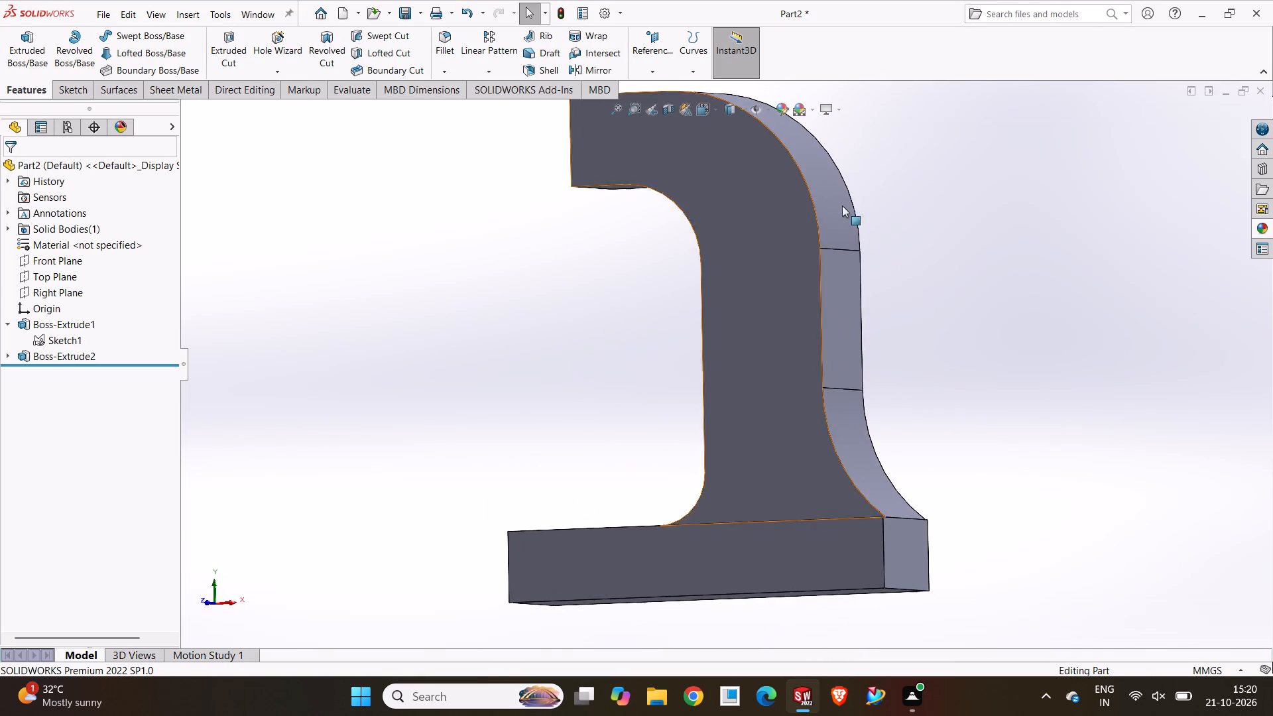
pyautogui.scroll(-4, 823, 205)
pyautogui.scroll(3, 799, 243)
pyautogui.moveTo(802, 249); pyautogui.dragTo(847, 308, button='middle')
pyautogui.scroll(4, 617, 365)
pyautogui.moveTo(617, 364); pyautogui.dragTo(625, 264, button='middle')
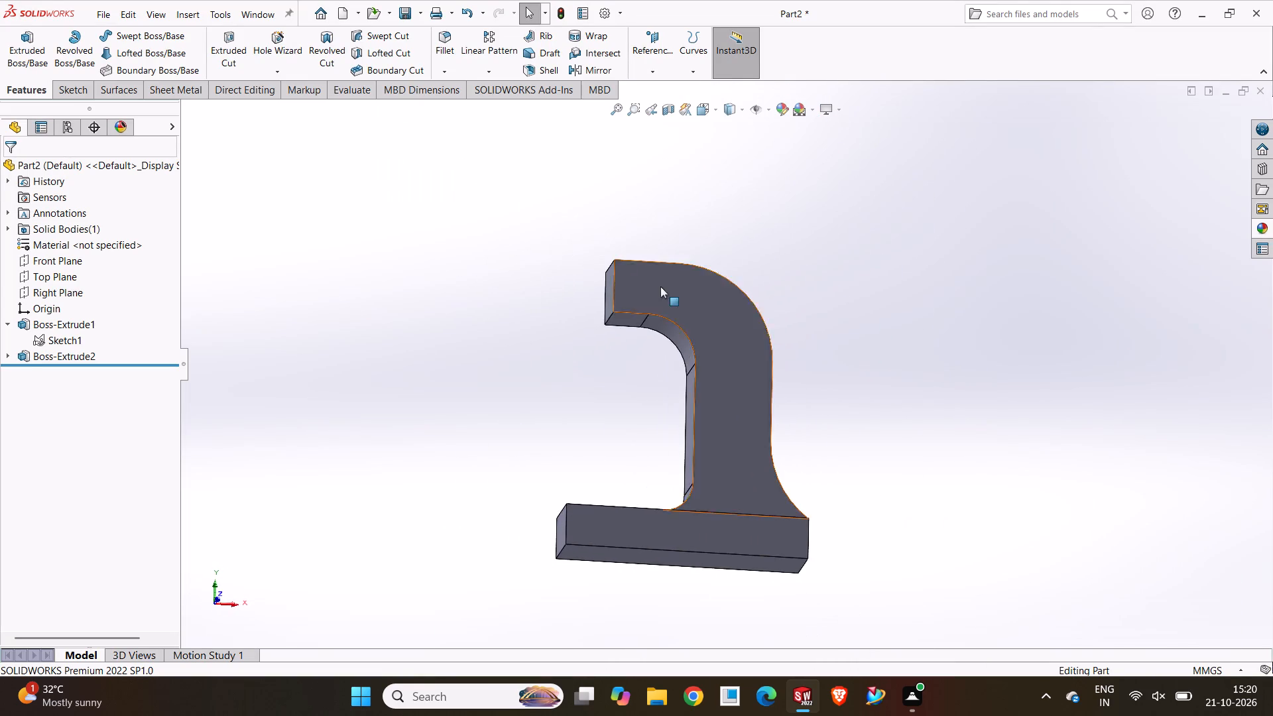
pyautogui.scroll(-4, 843, 337)
pyautogui.moveTo(837, 343); pyautogui.dragTo(820, 380, button='middle')
pyautogui.scroll(2, 837, 343)
pyautogui.scroll(1, 652, 392)
pyautogui.scroll(-4, 650, 392)
pyautogui.scroll(3, 650, 392)
pyautogui.moveTo(649, 392); pyautogui.dragTo(642, 400, button='middle')
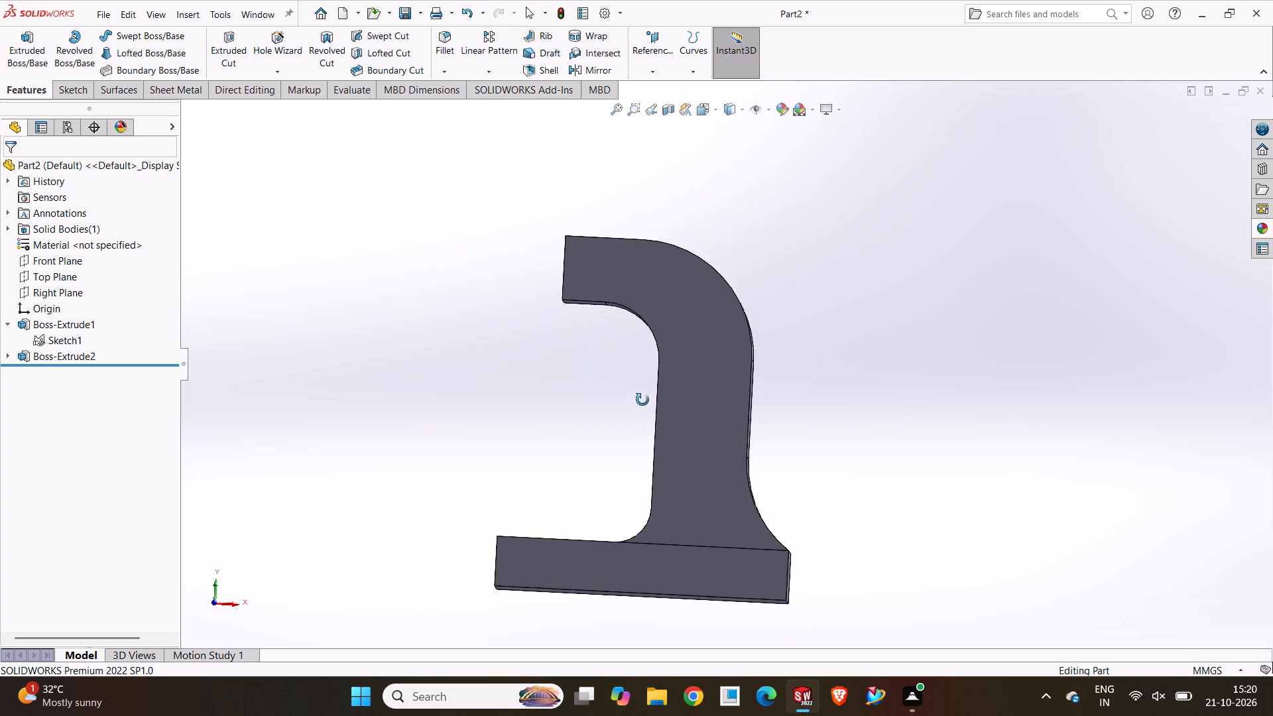
pyautogui.moveTo(642, 400); pyautogui.dragTo(633, 420, button='middle')
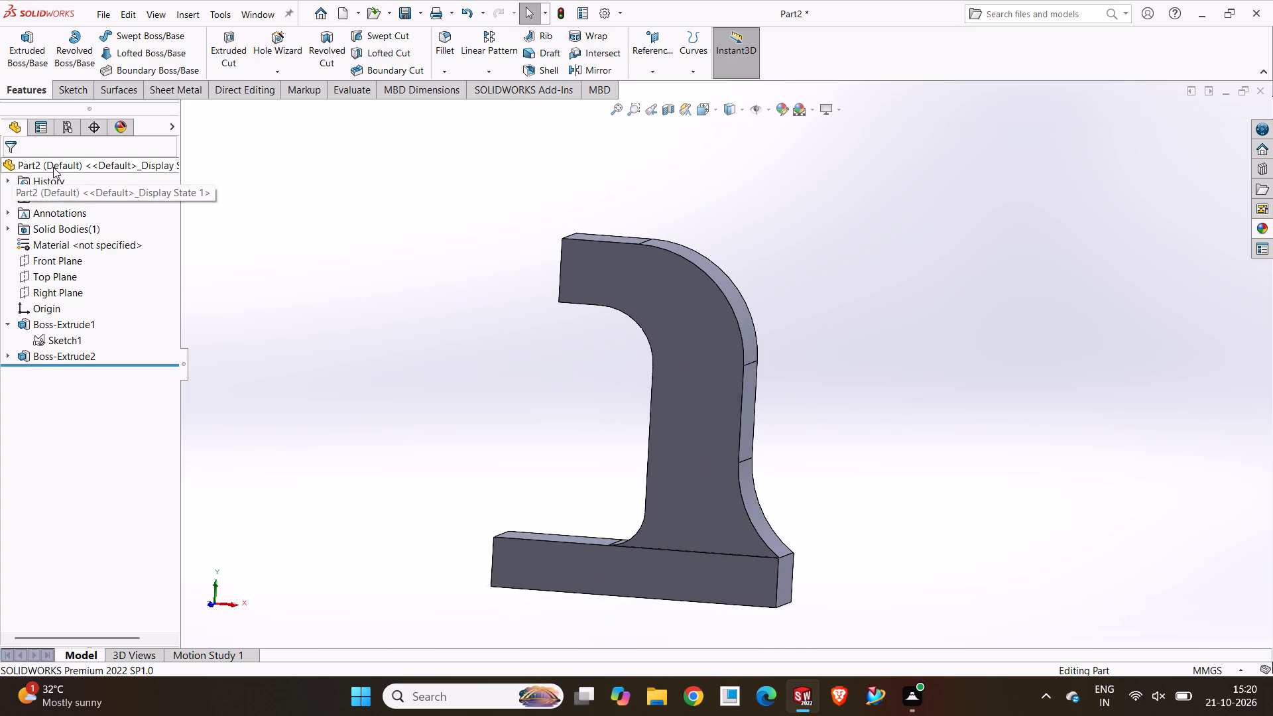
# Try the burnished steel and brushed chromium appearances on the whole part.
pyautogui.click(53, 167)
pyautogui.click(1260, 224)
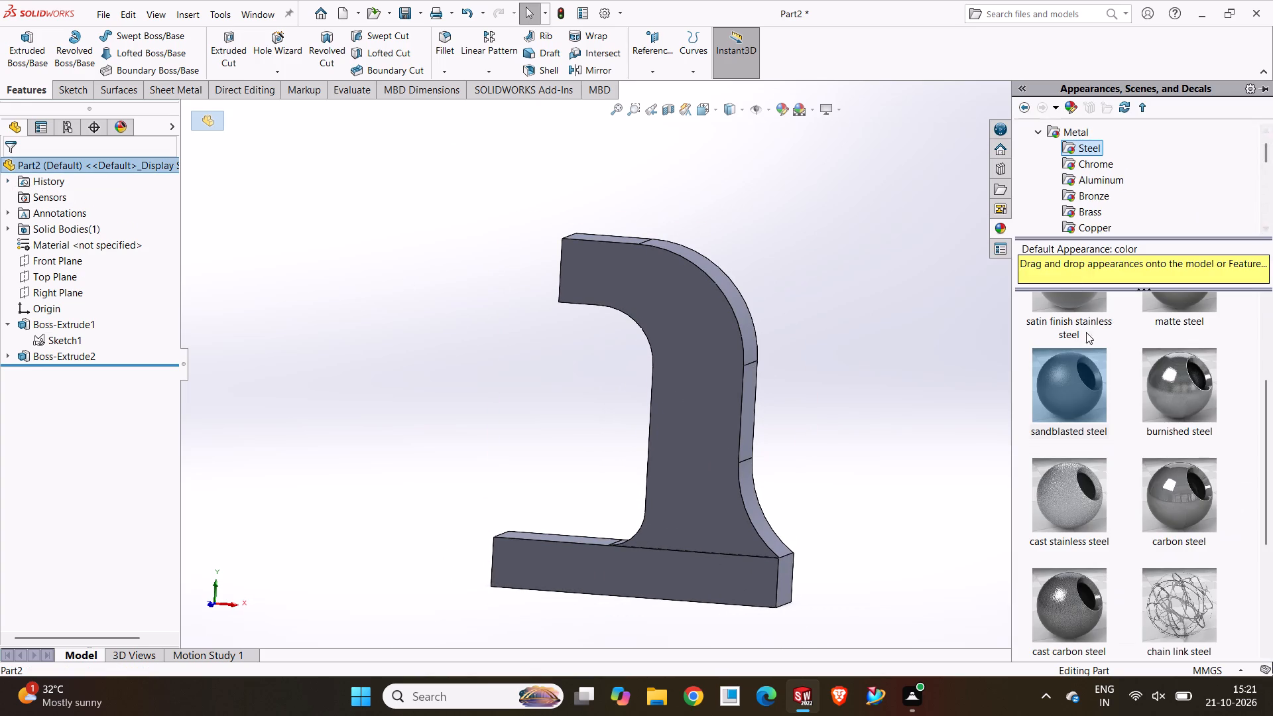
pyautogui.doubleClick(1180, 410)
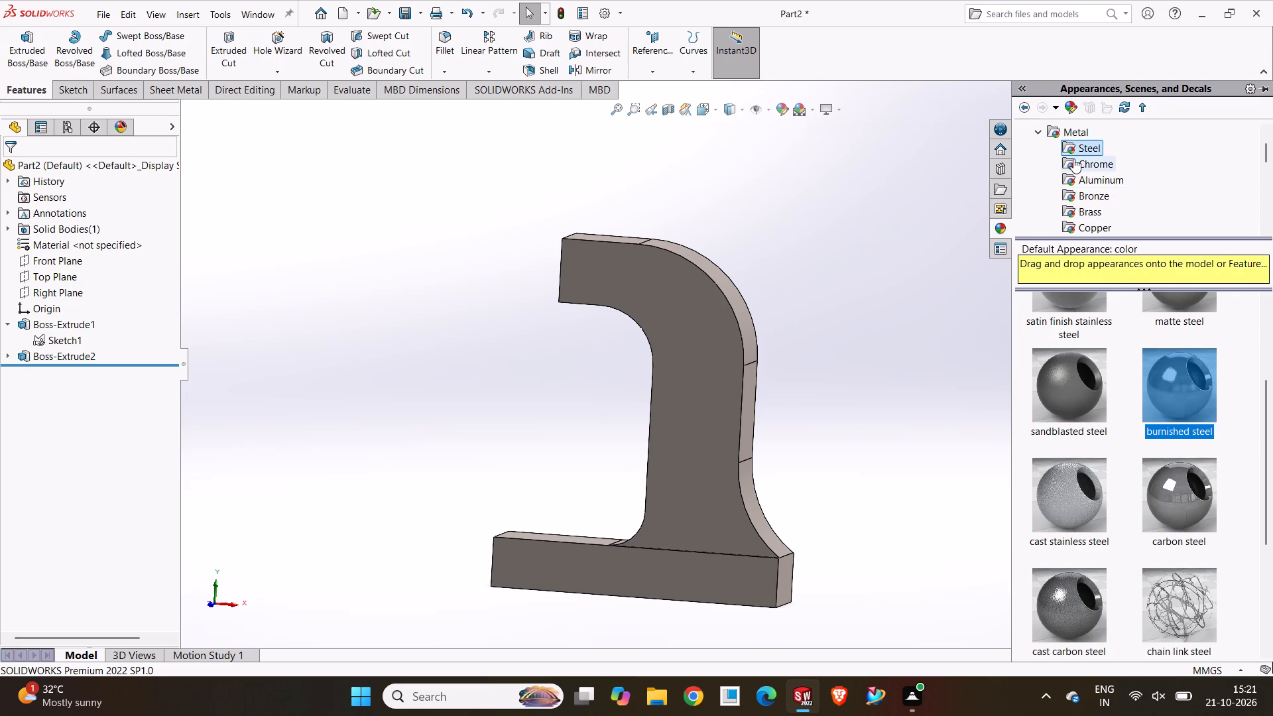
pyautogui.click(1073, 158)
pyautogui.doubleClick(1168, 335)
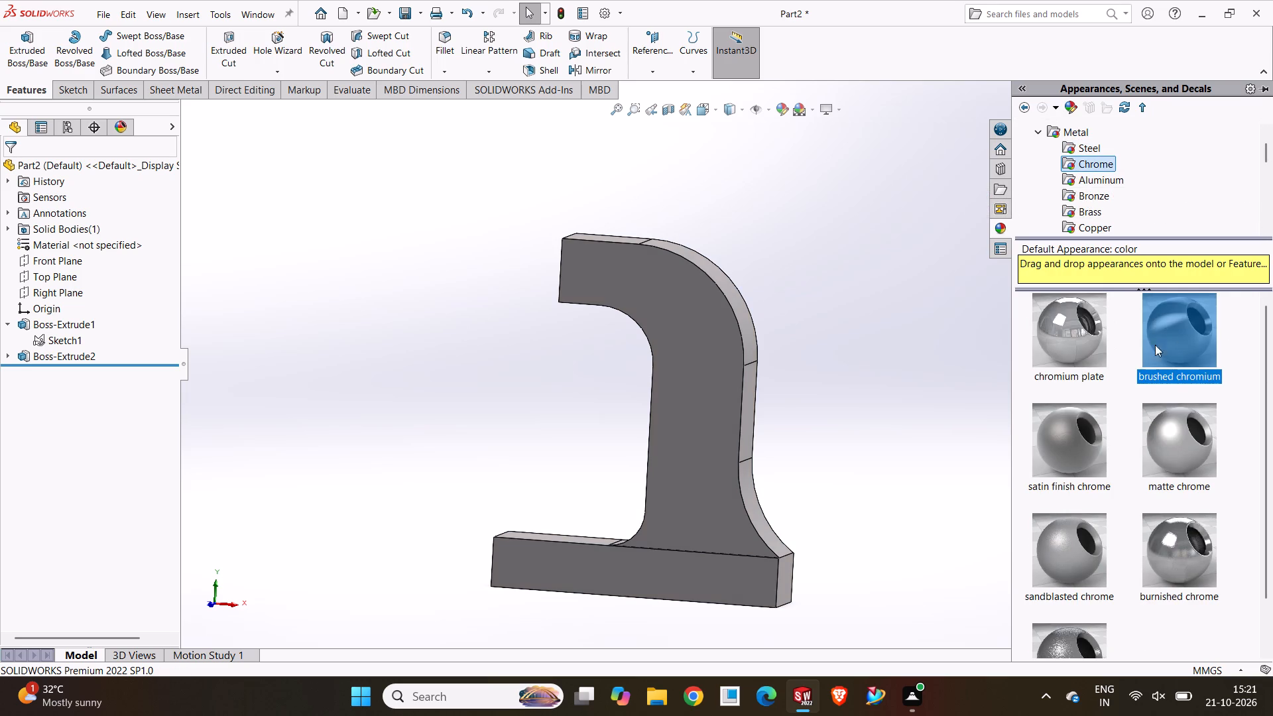
# Apply the sandblasted aluminum appearance to the whole part.
pyautogui.click(1086, 174)
pyautogui.doubleClick(1180, 544)
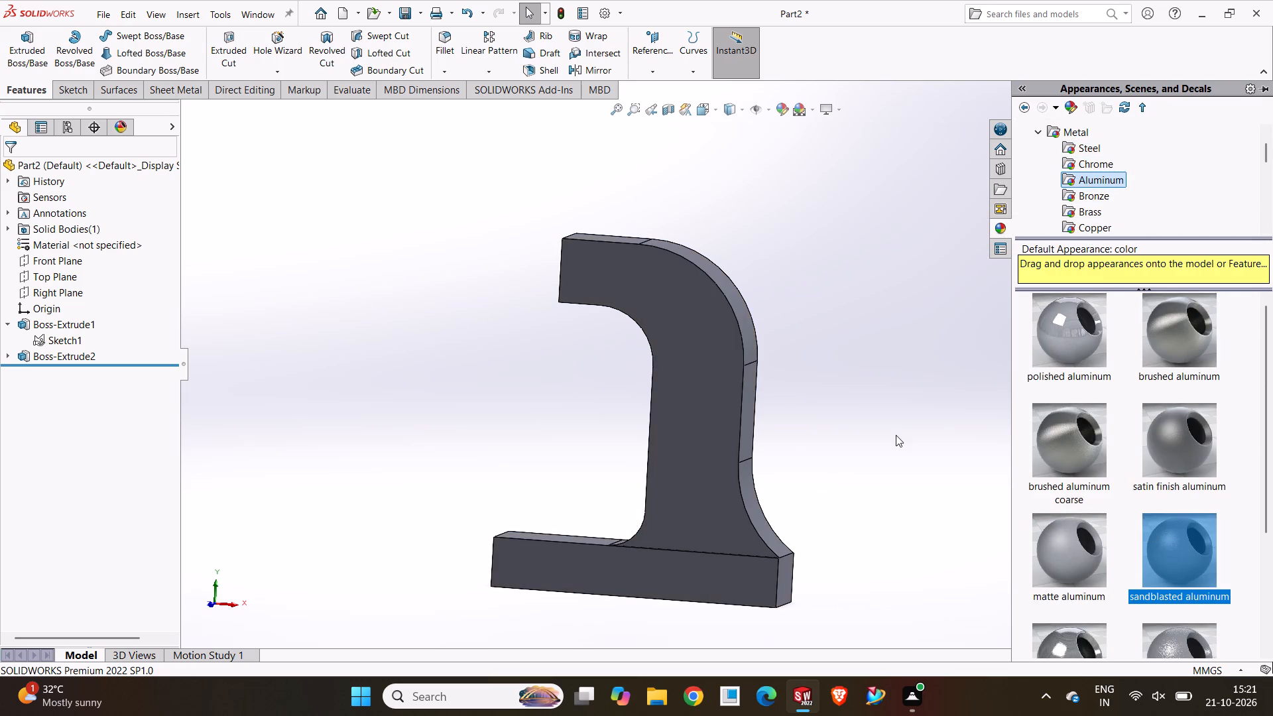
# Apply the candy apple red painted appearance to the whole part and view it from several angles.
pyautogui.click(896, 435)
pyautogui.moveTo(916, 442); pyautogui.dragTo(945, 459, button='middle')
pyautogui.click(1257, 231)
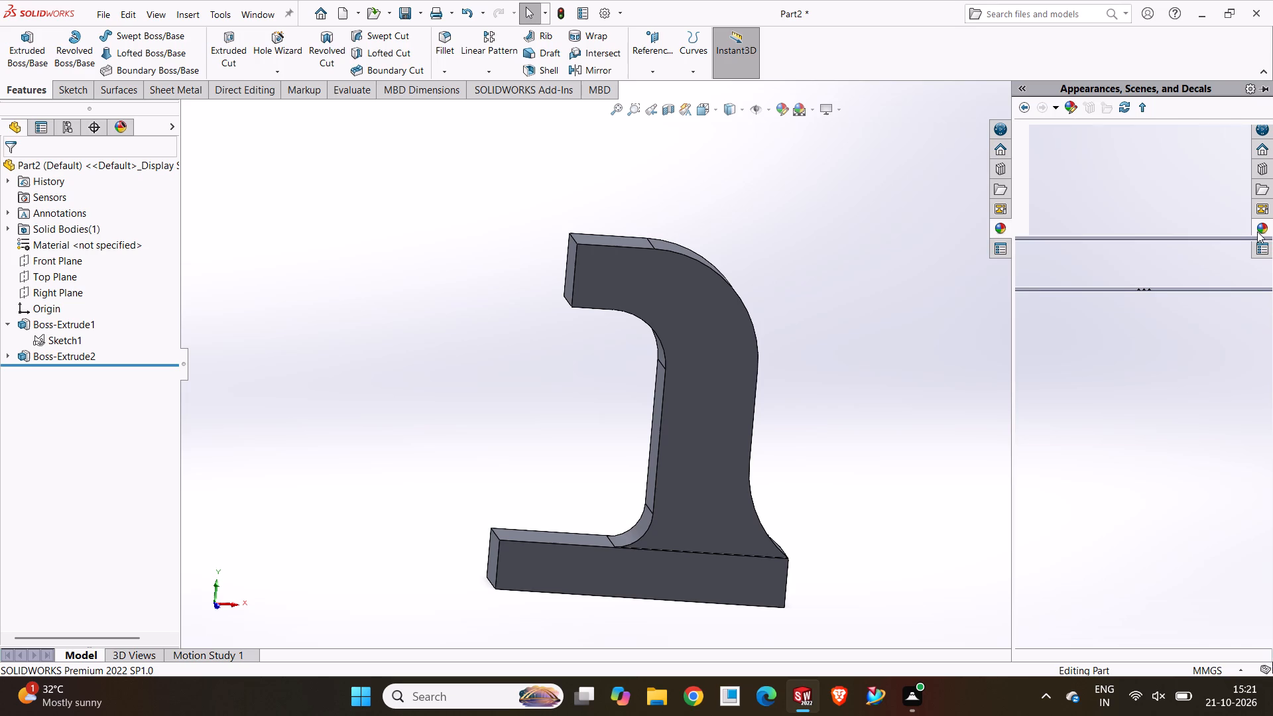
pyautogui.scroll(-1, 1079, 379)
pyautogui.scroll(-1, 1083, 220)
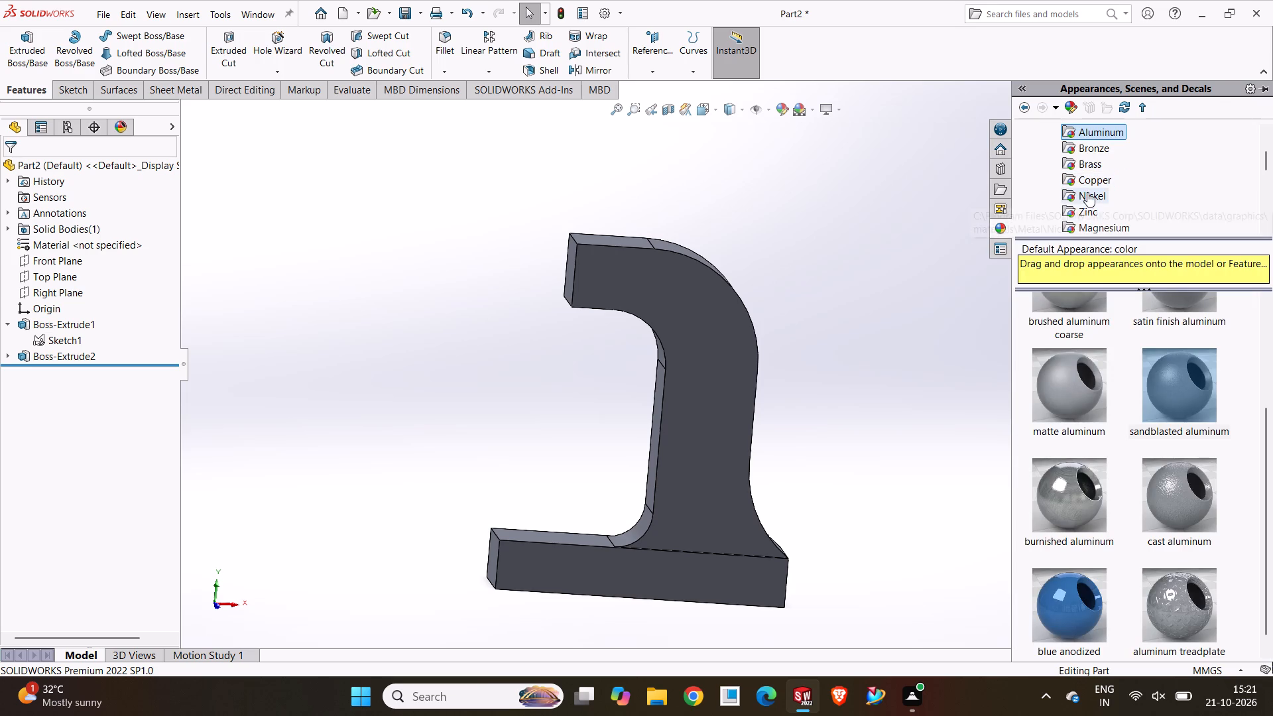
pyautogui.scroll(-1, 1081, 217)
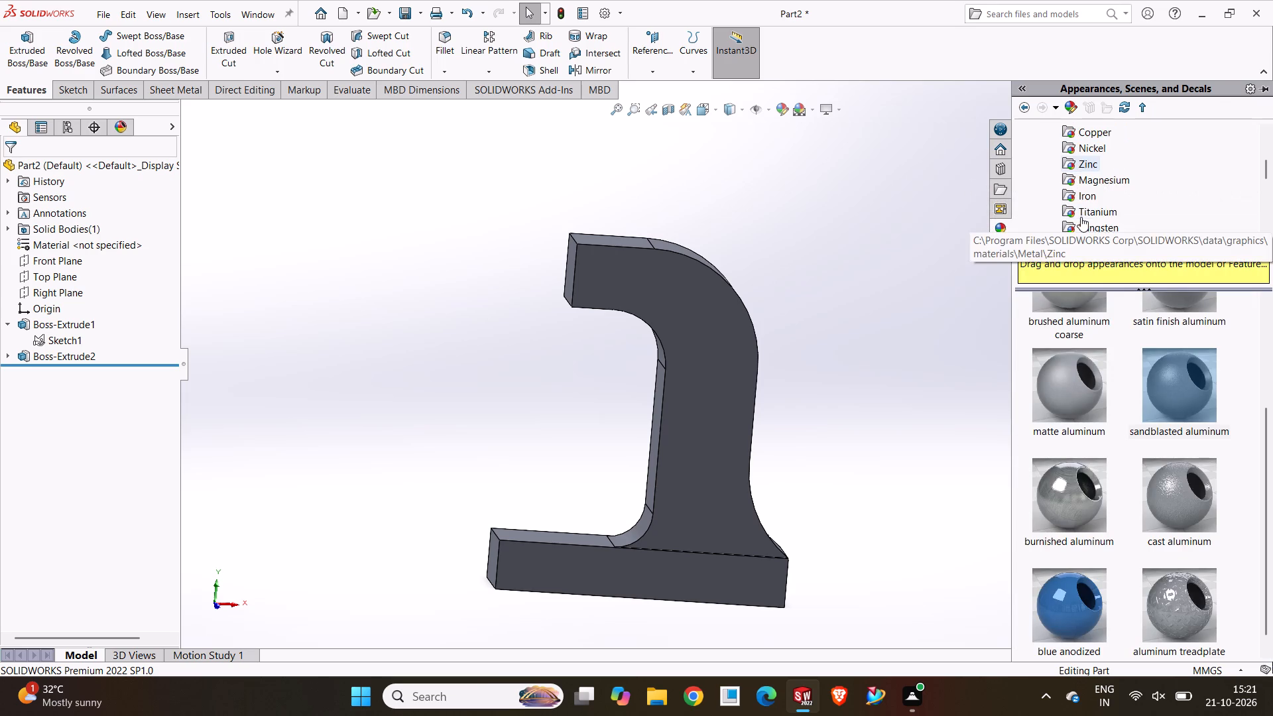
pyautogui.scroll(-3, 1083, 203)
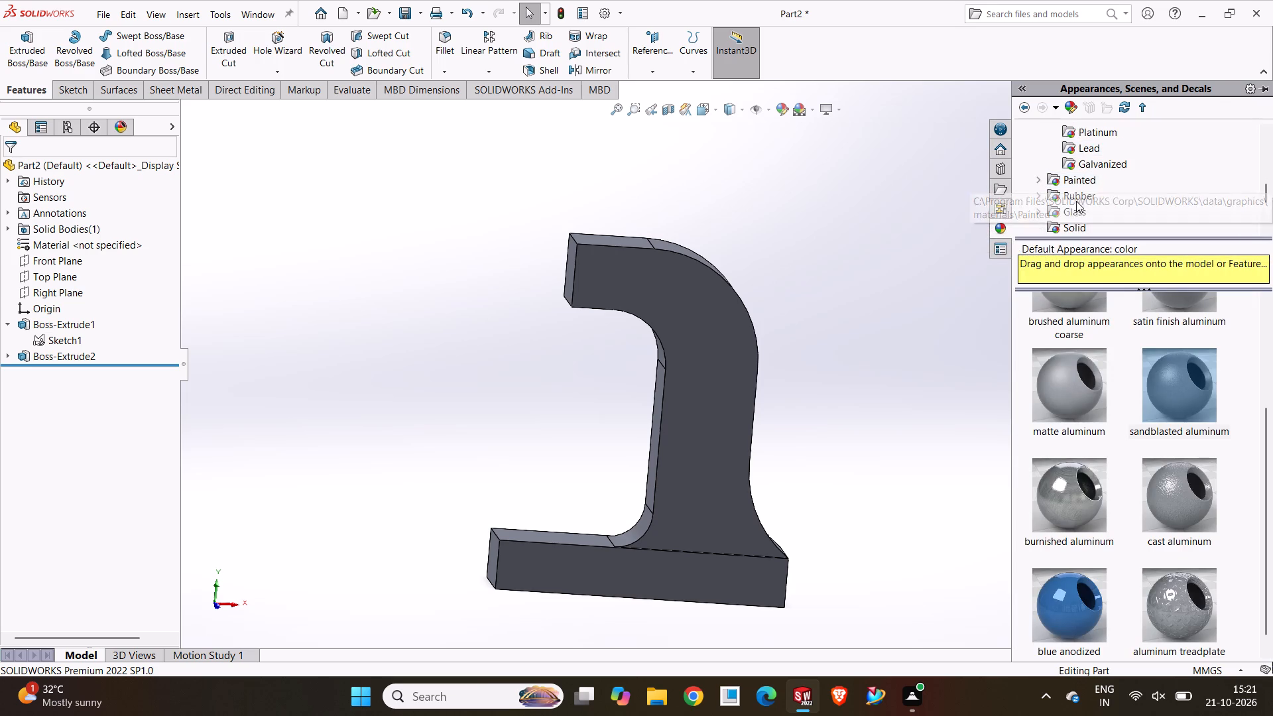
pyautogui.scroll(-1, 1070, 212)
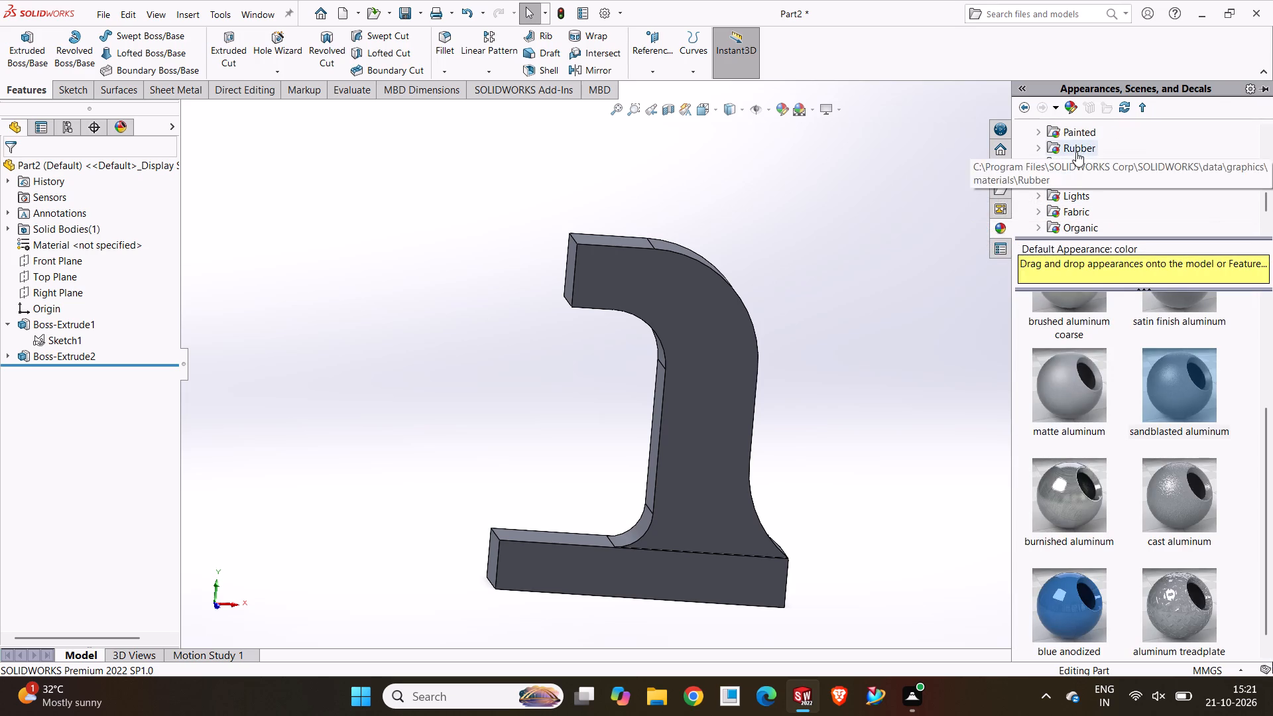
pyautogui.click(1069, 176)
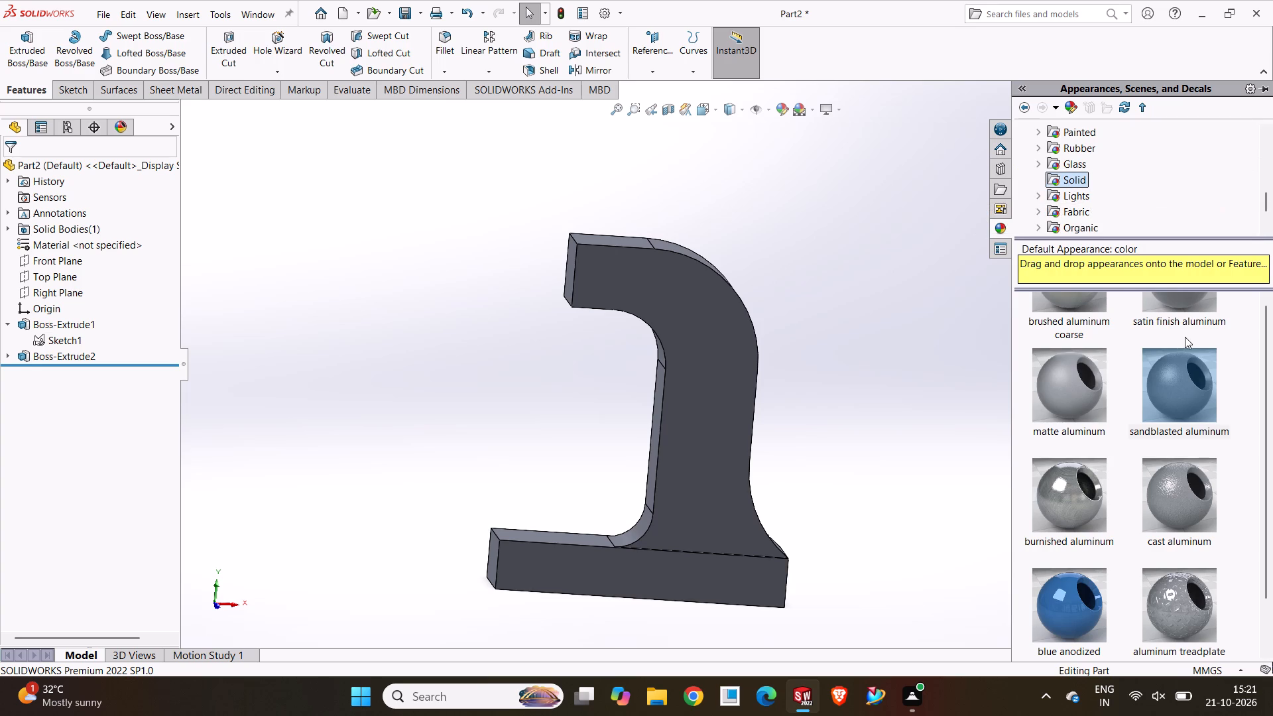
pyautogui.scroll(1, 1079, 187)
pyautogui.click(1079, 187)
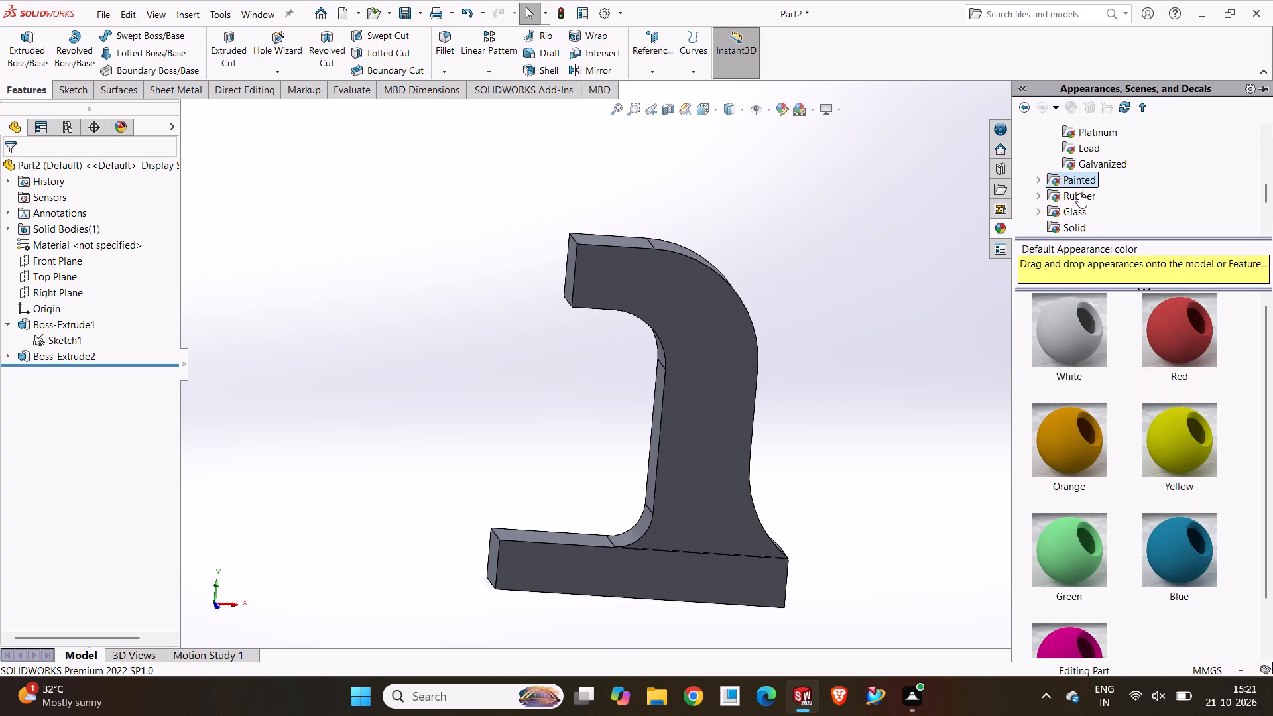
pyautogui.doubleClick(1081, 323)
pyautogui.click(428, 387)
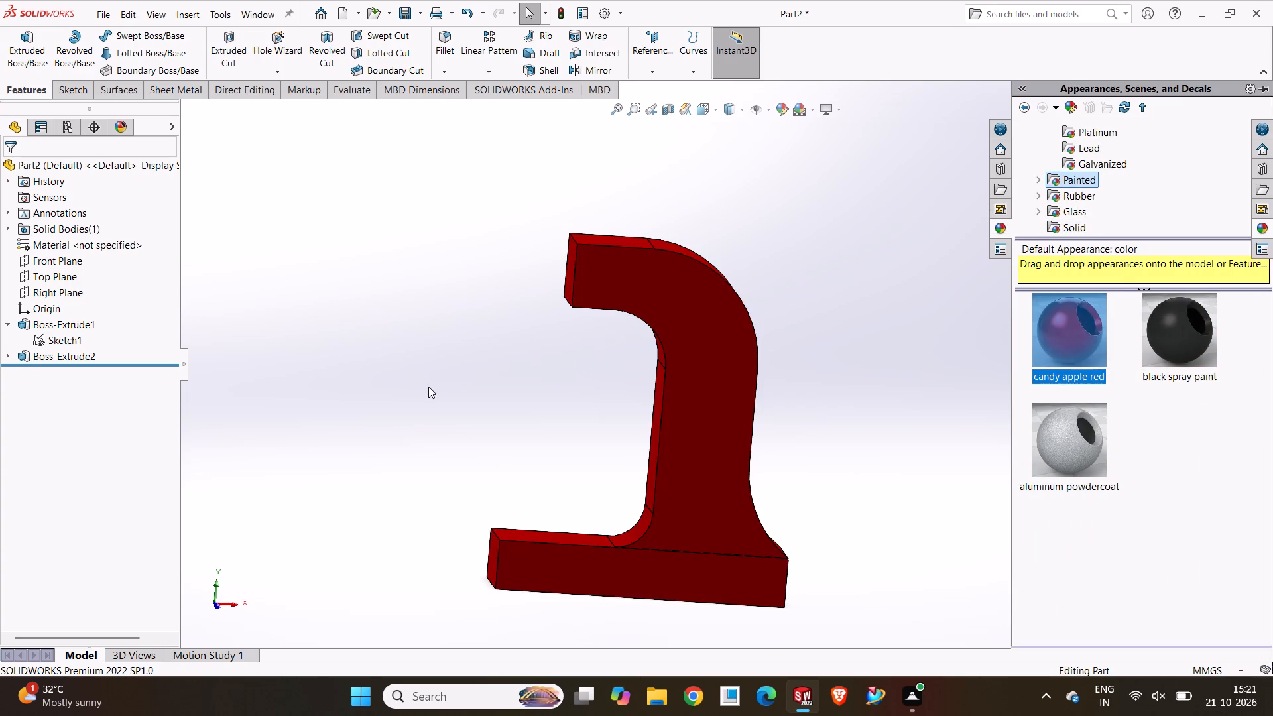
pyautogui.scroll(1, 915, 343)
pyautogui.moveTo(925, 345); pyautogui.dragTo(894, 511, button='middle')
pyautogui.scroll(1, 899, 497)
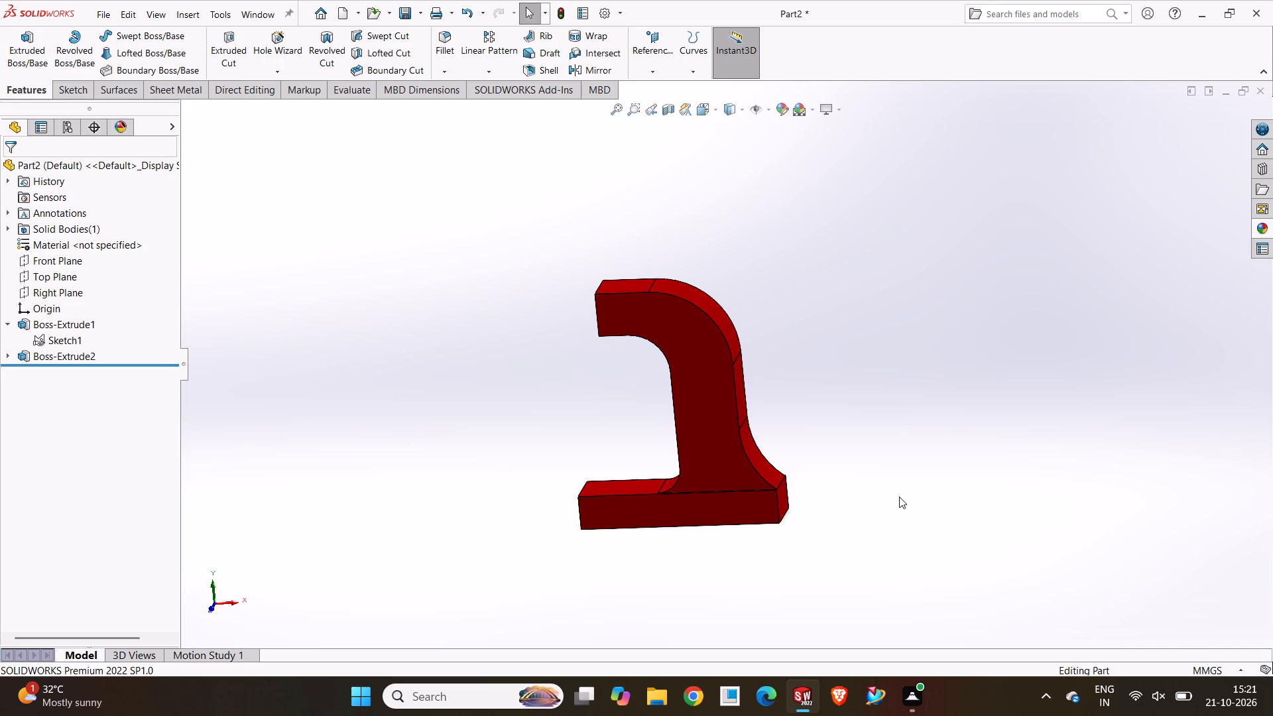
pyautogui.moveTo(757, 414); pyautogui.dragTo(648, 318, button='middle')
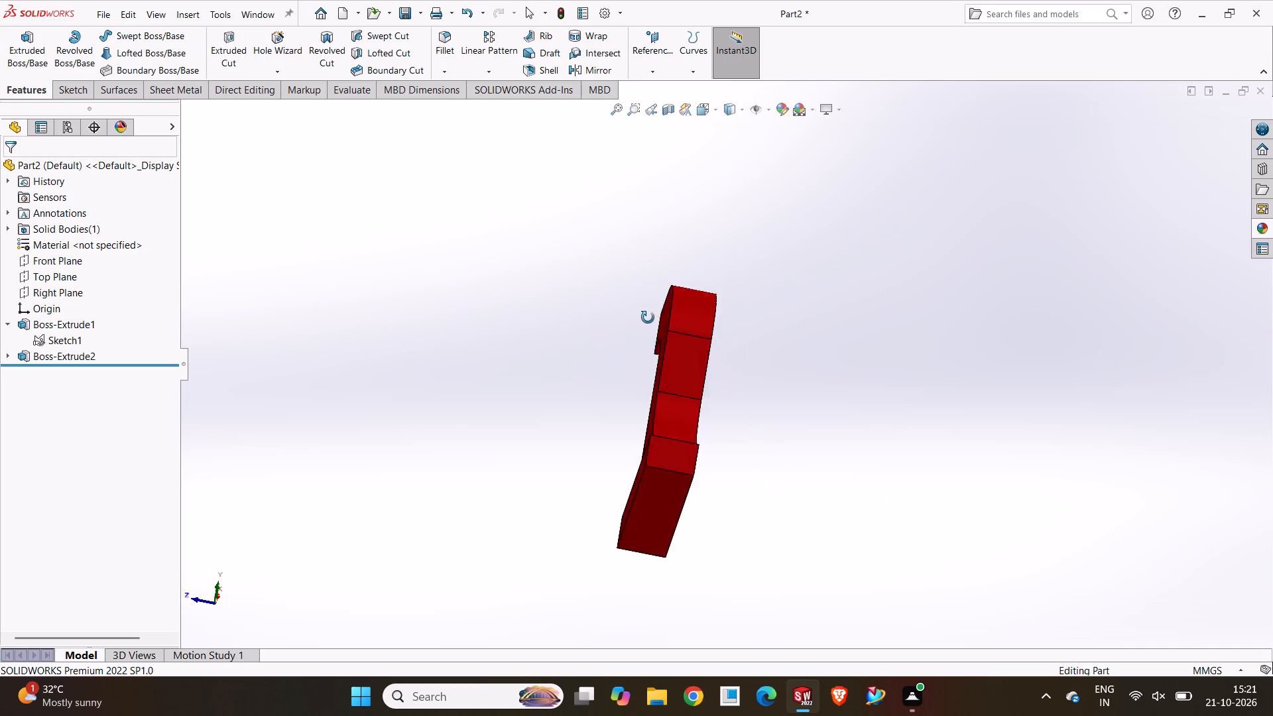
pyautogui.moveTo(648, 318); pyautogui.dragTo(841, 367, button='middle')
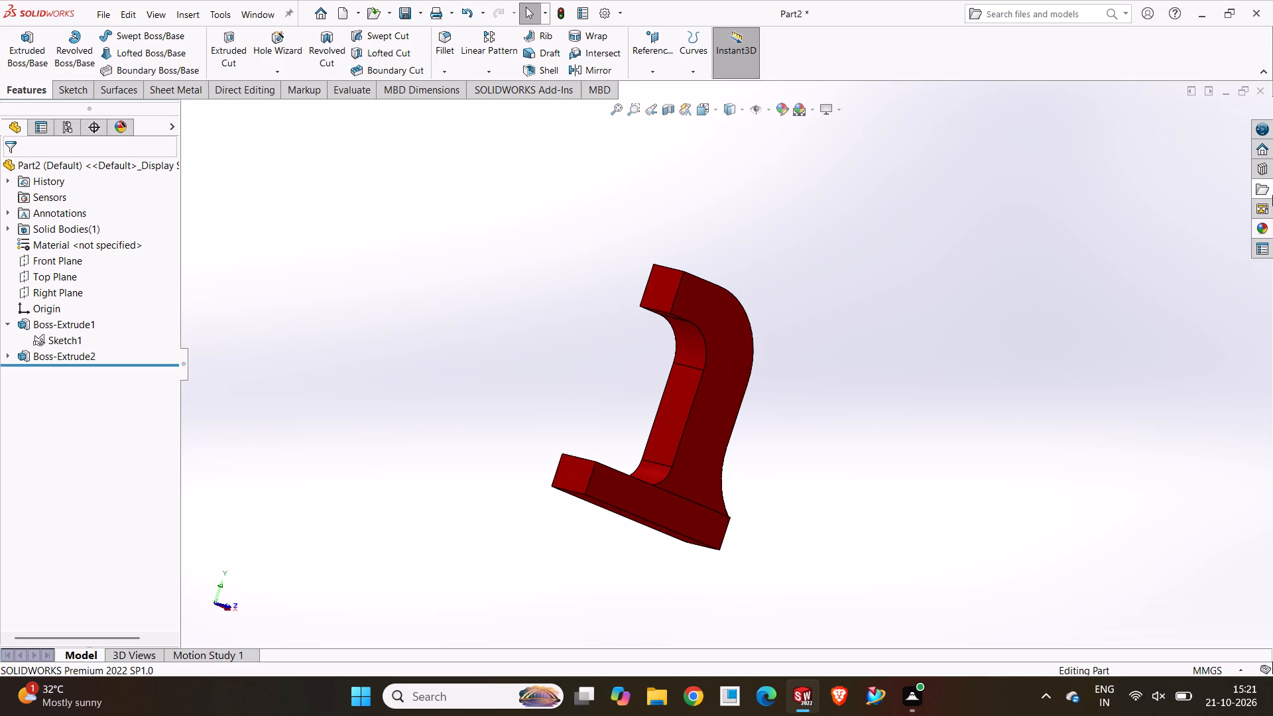
# Apply the blue anodized aluminum appearance to the whole part.
pyautogui.click(1269, 226)
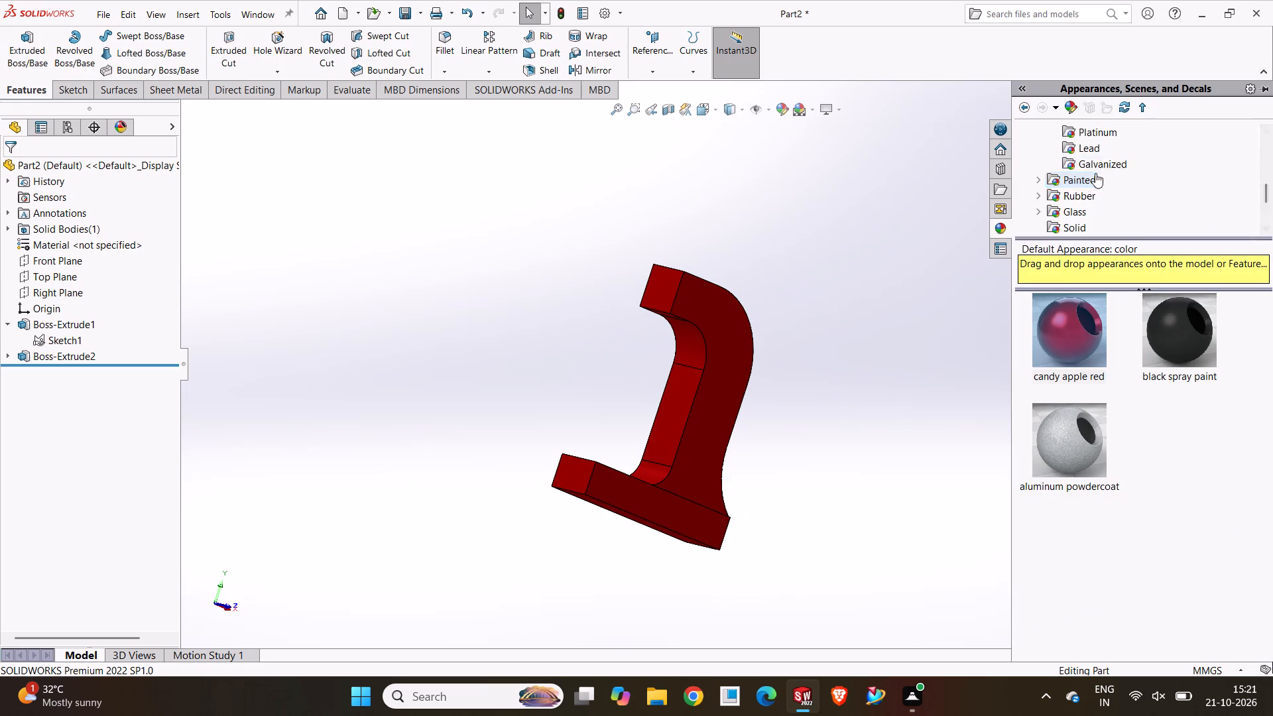
pyautogui.scroll(5, 1095, 173)
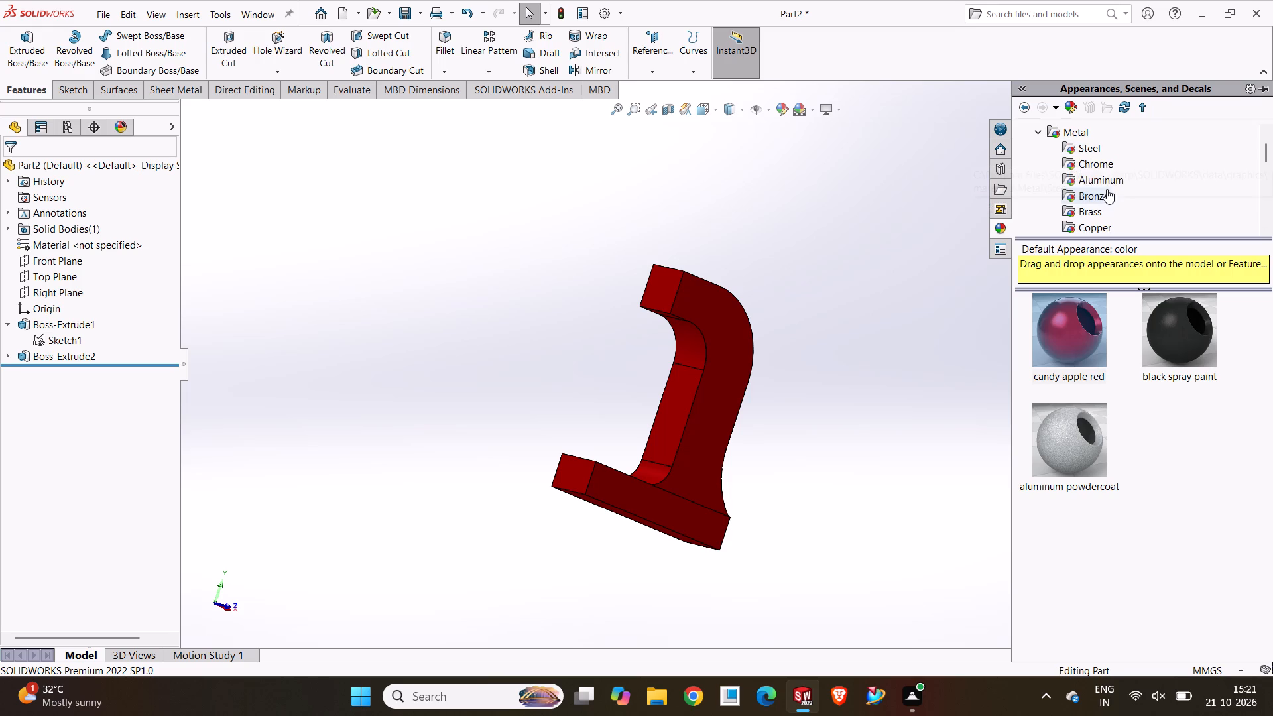
pyautogui.click(1107, 182)
pyautogui.scroll(-6, 1068, 366)
pyautogui.doubleClick(1061, 564)
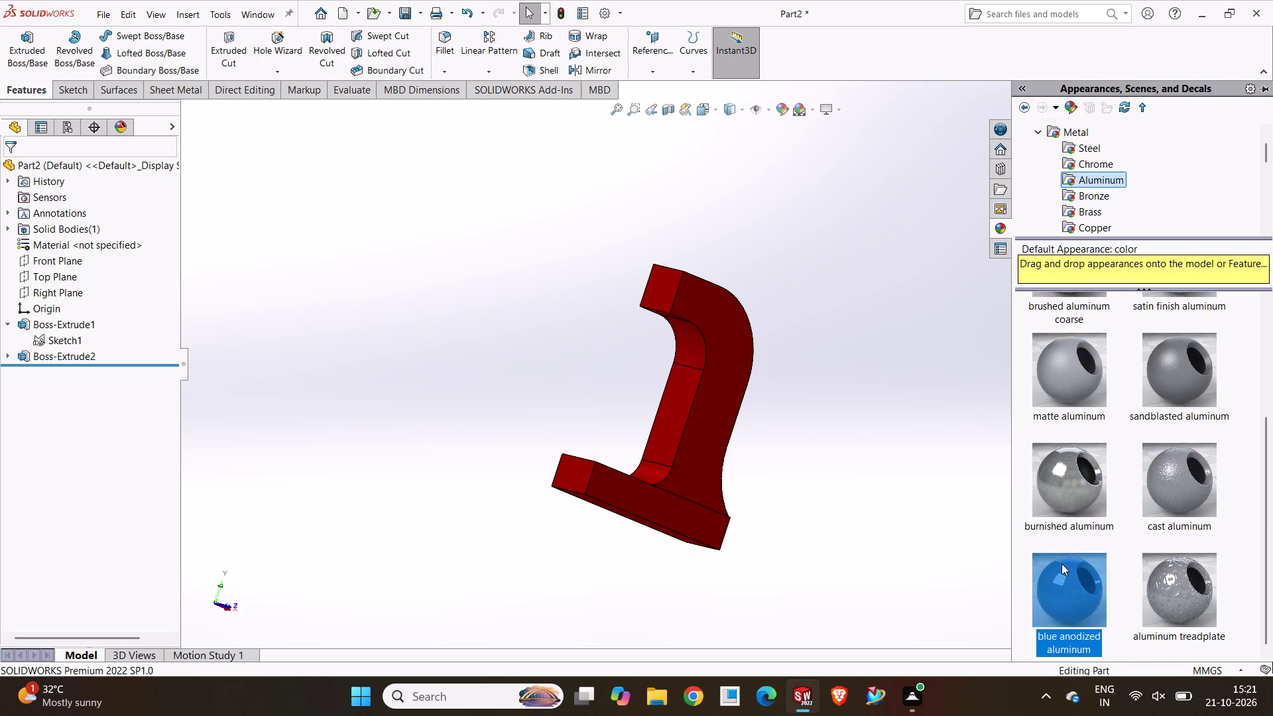
pyautogui.click(859, 382)
pyautogui.moveTo(863, 420); pyautogui.dragTo(744, 357, button='middle')
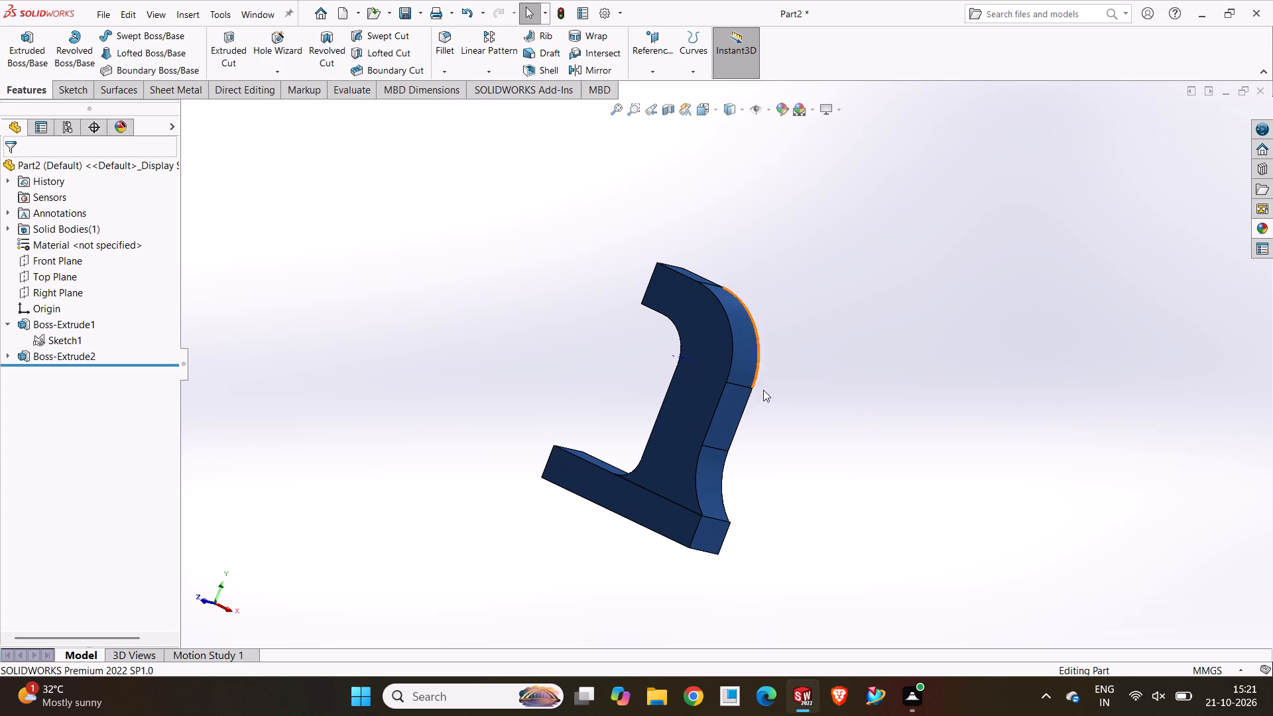
# On the flat top face of the arm's free end, sketch a circle about 72 mm in diameter centred on the end edge's midpoint.
pyautogui.scroll(-3, 620, 506)
pyautogui.scroll(2, 620, 506)
pyautogui.moveTo(624, 506); pyautogui.dragTo(683, 556, button='middle')
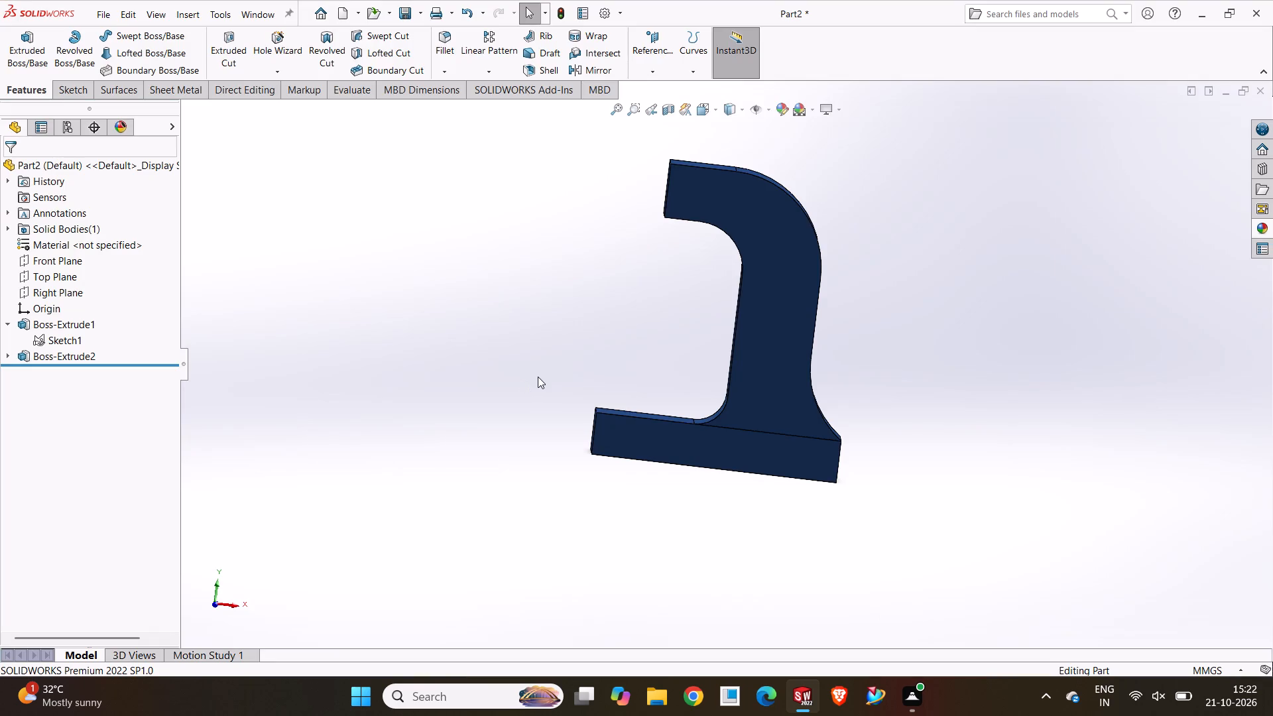
pyautogui.moveTo(632, 265); pyautogui.dragTo(628, 366, button='middle')
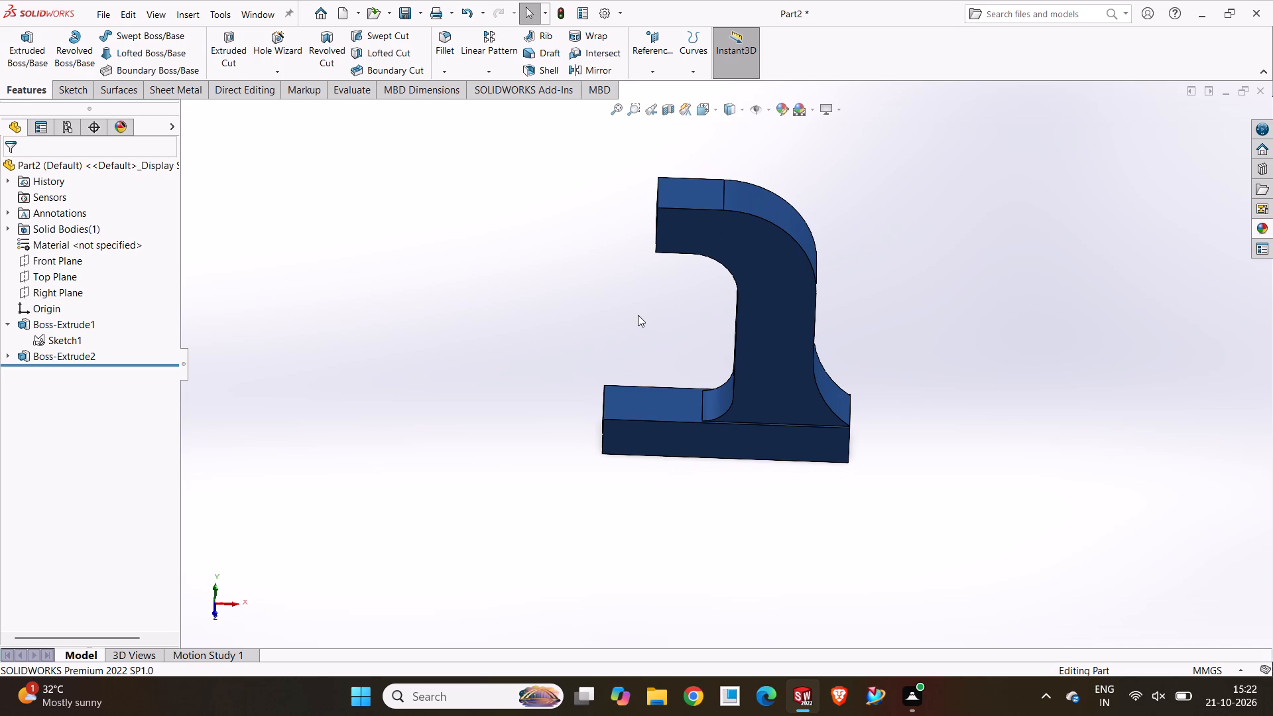
pyautogui.click(703, 186)
pyautogui.click(762, 152)
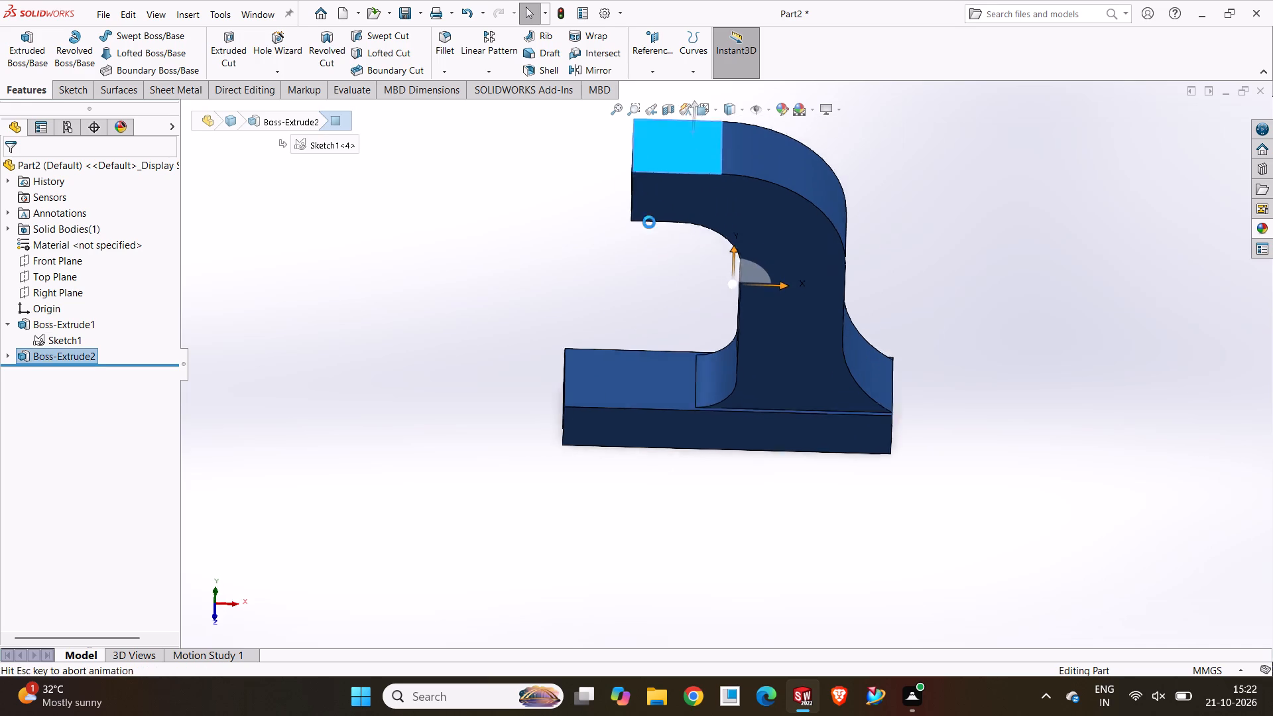
pyautogui.click(410, 400)
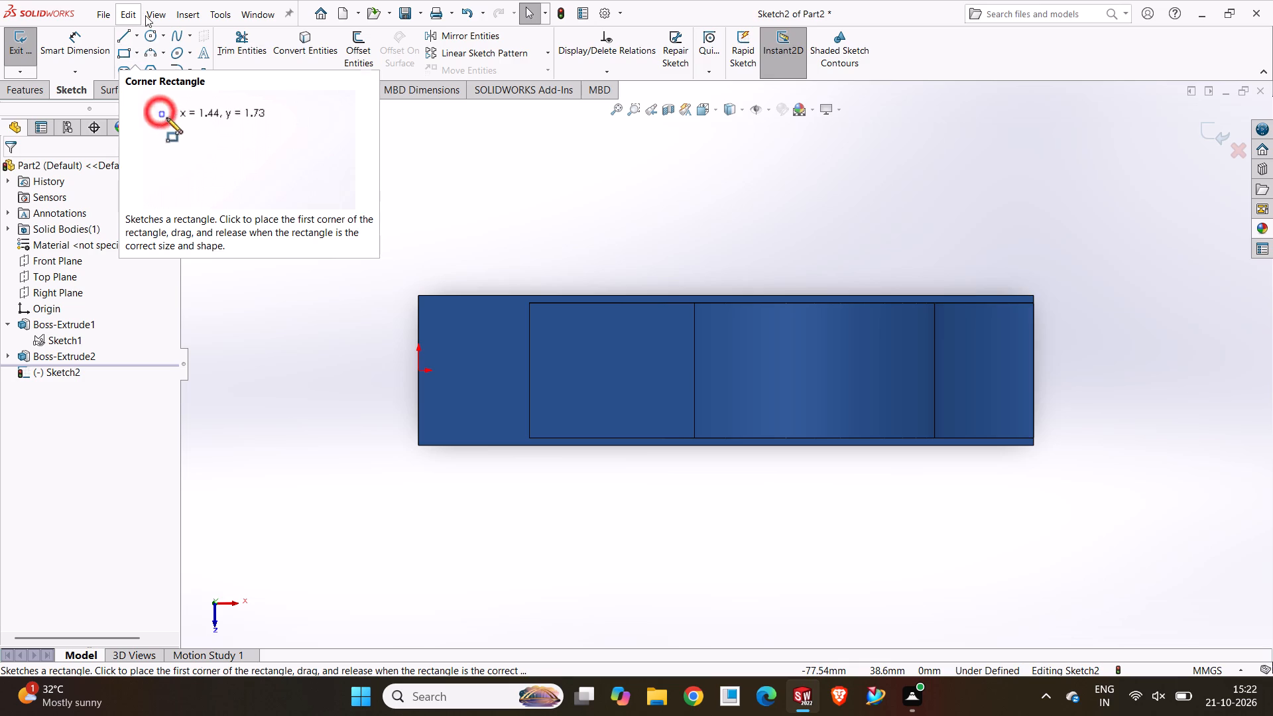
pyautogui.click(154, 34)
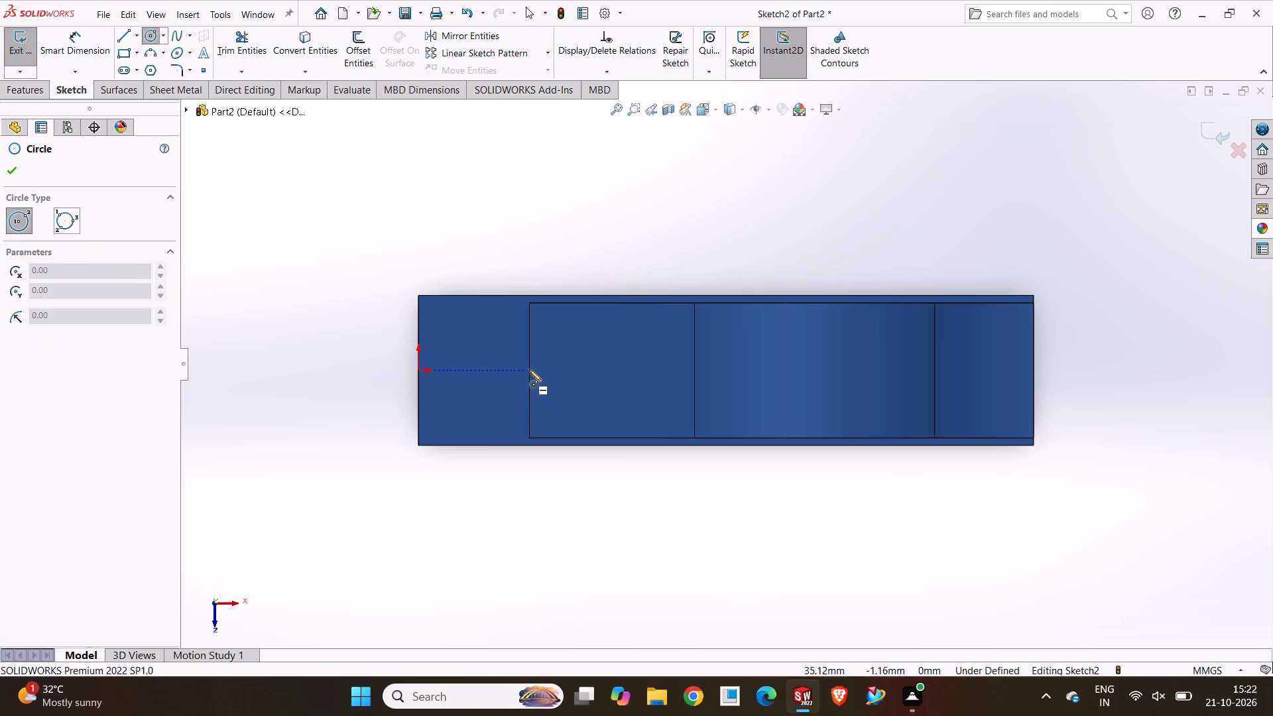
pyautogui.click(529, 370)
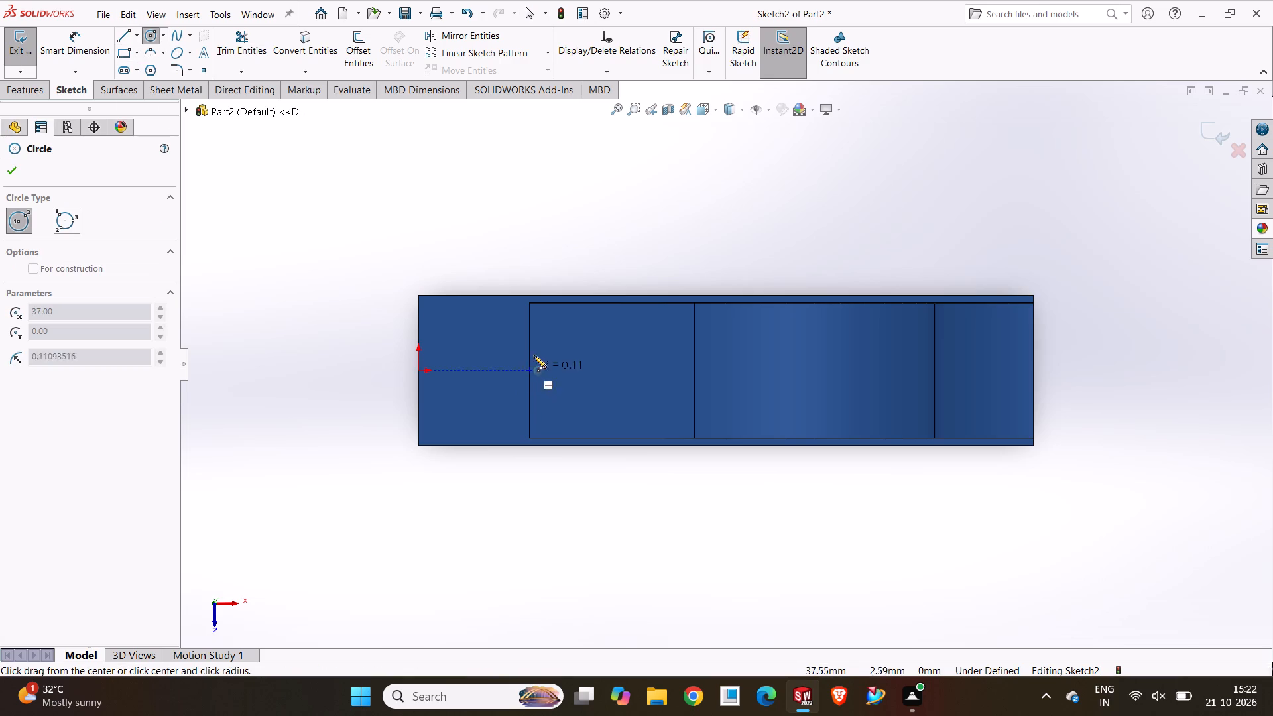
pyautogui.click(543, 264)
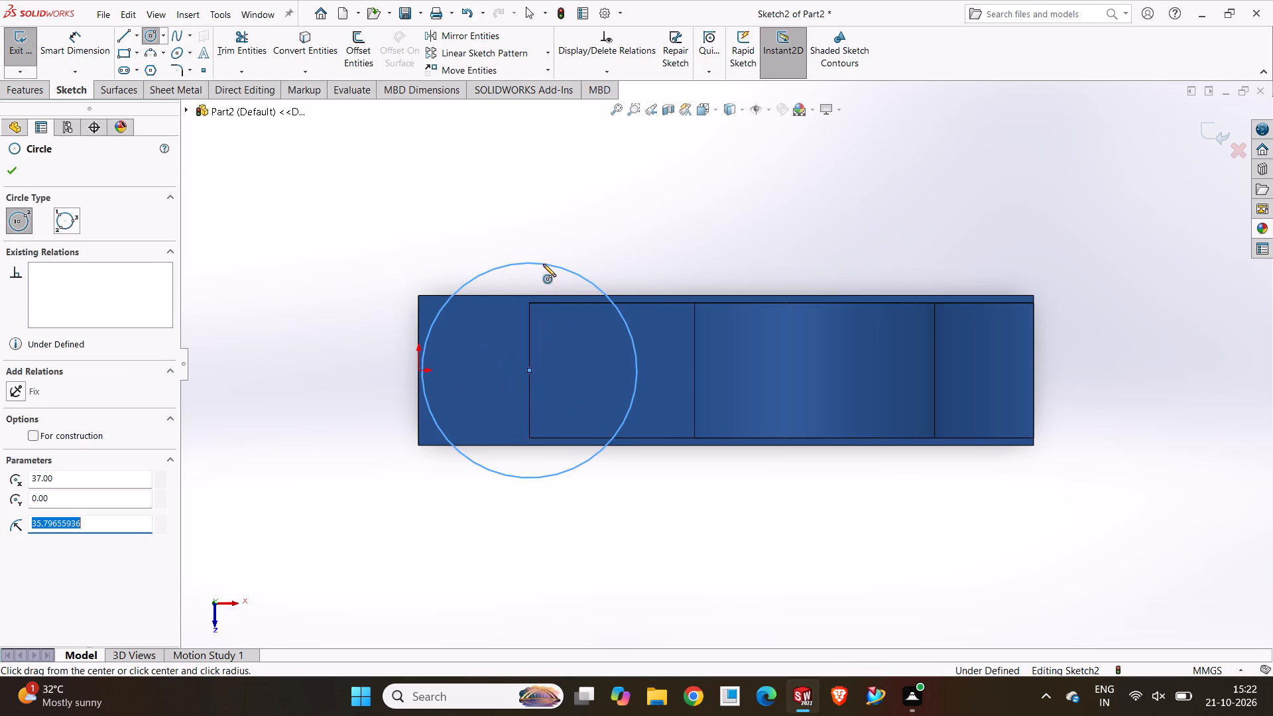
# Dimension the circle's diameter to 65 mm.
pyautogui.click(81, 46)
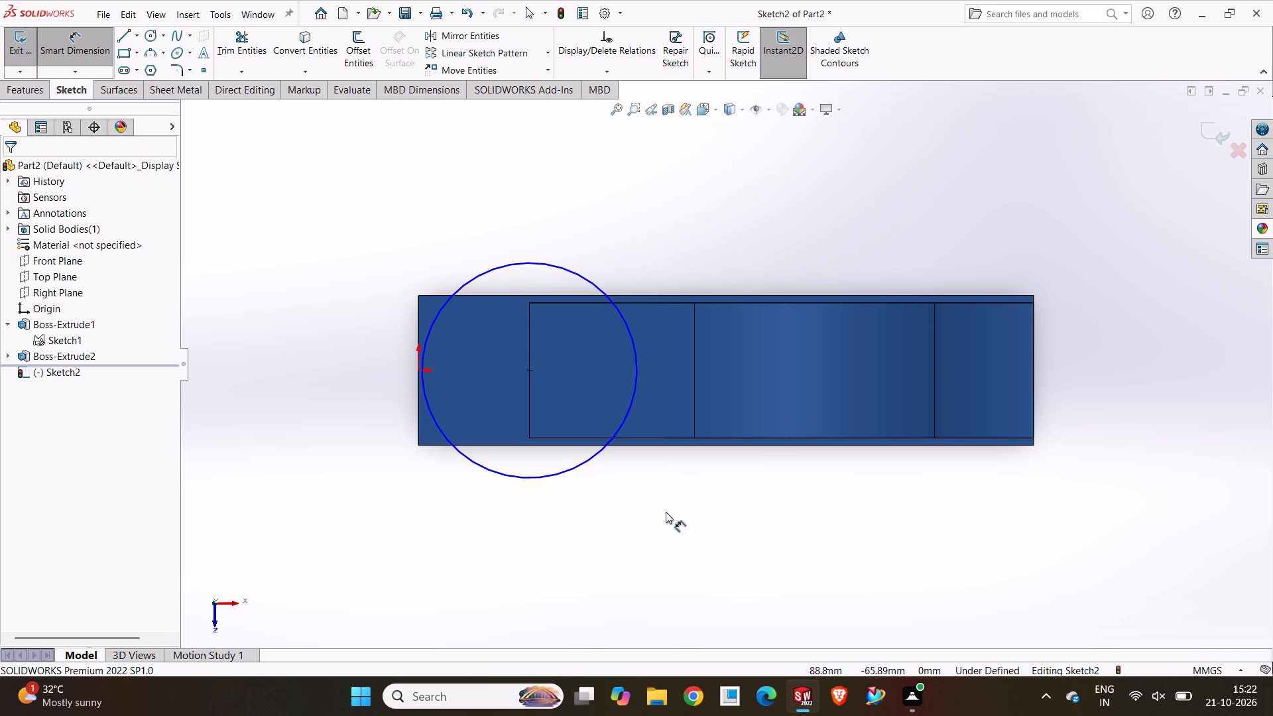
pyautogui.click(593, 277)
pyautogui.click(583, 277)
pyautogui.click(629, 213)
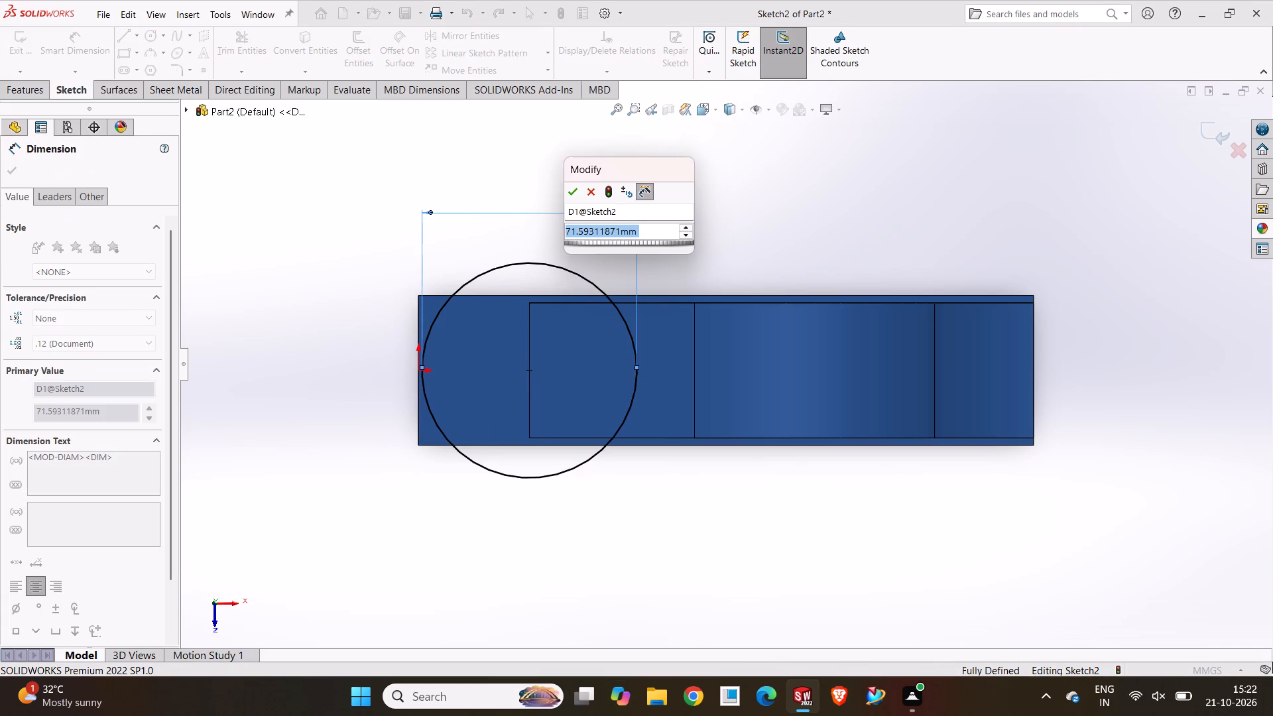
pyautogui.write('65')
pyautogui.press('Return')
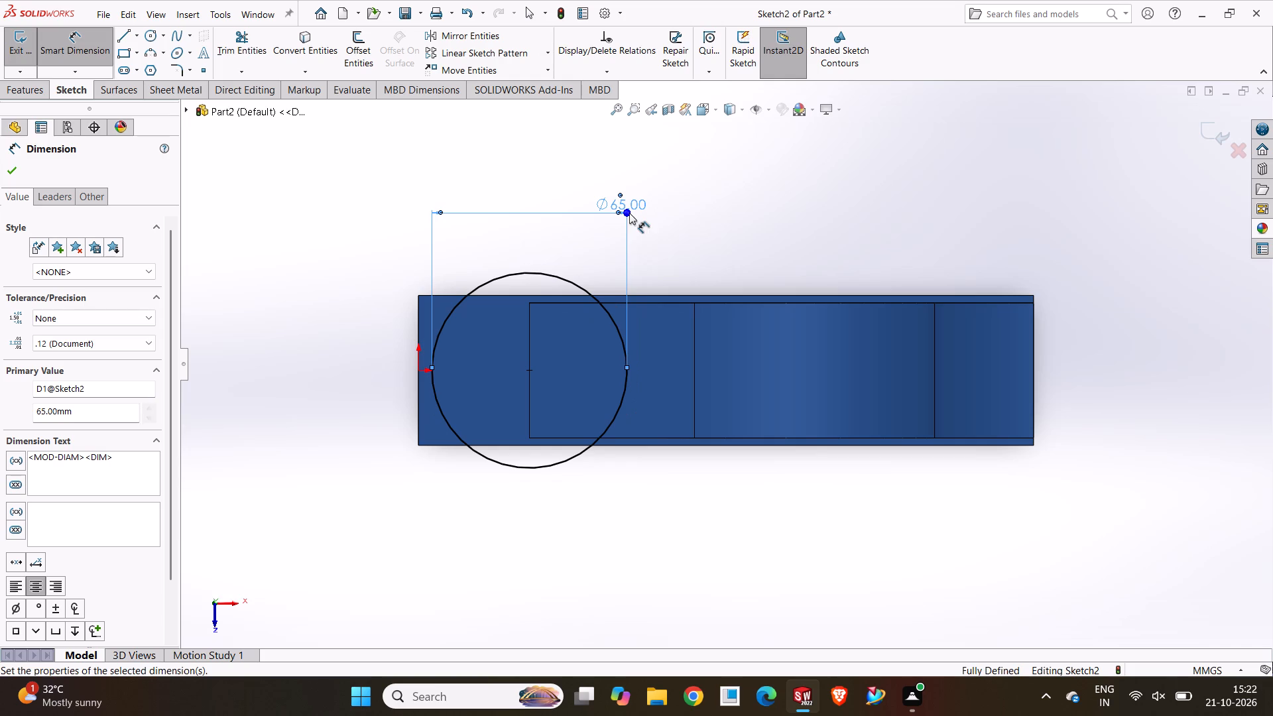
pyautogui.click(625, 527)
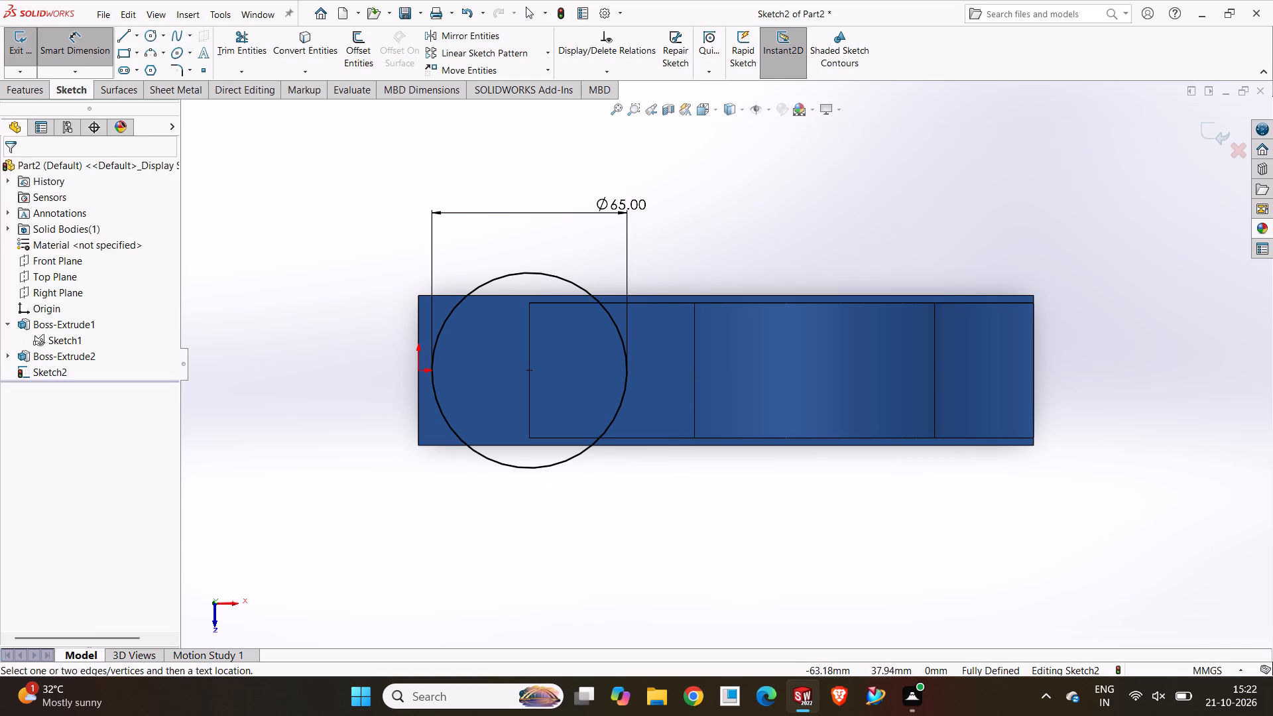
# Extrude the 65 mm circle Up To Surface, ending at the underside of the arm's free end, merged with the body.
pyautogui.click(42, 94)
pyautogui.click(34, 54)
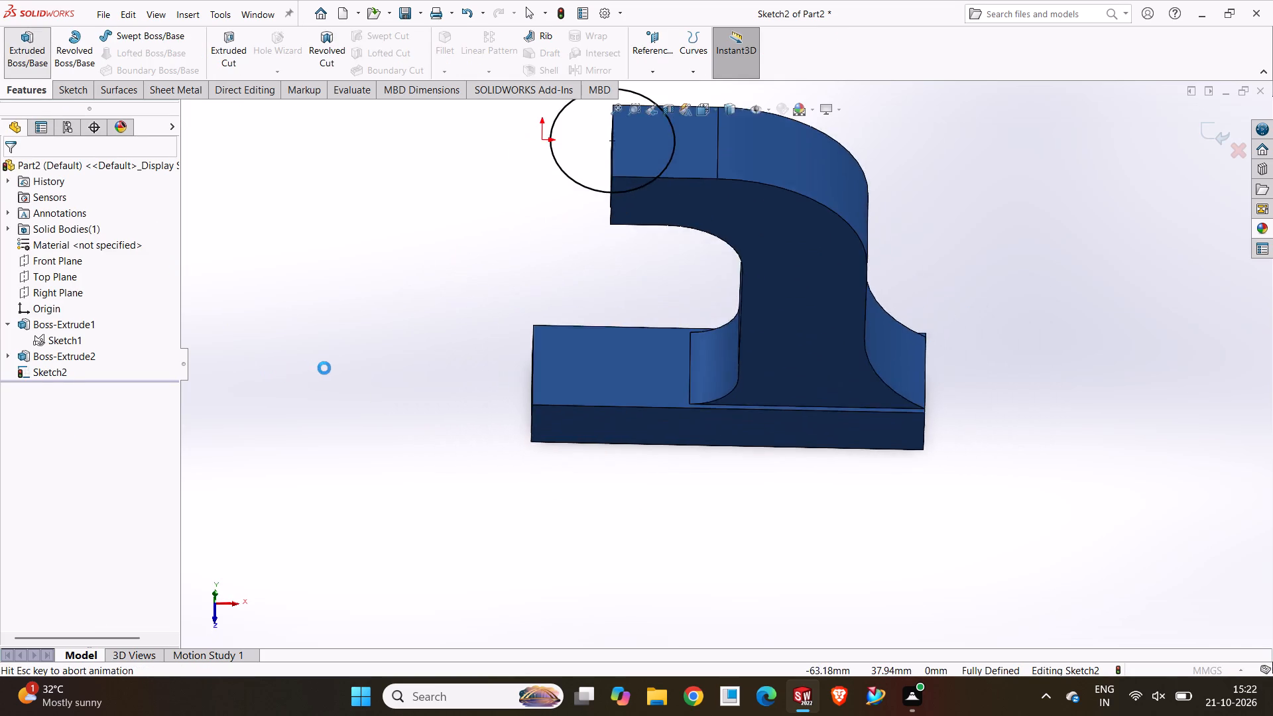
pyautogui.click(105, 255)
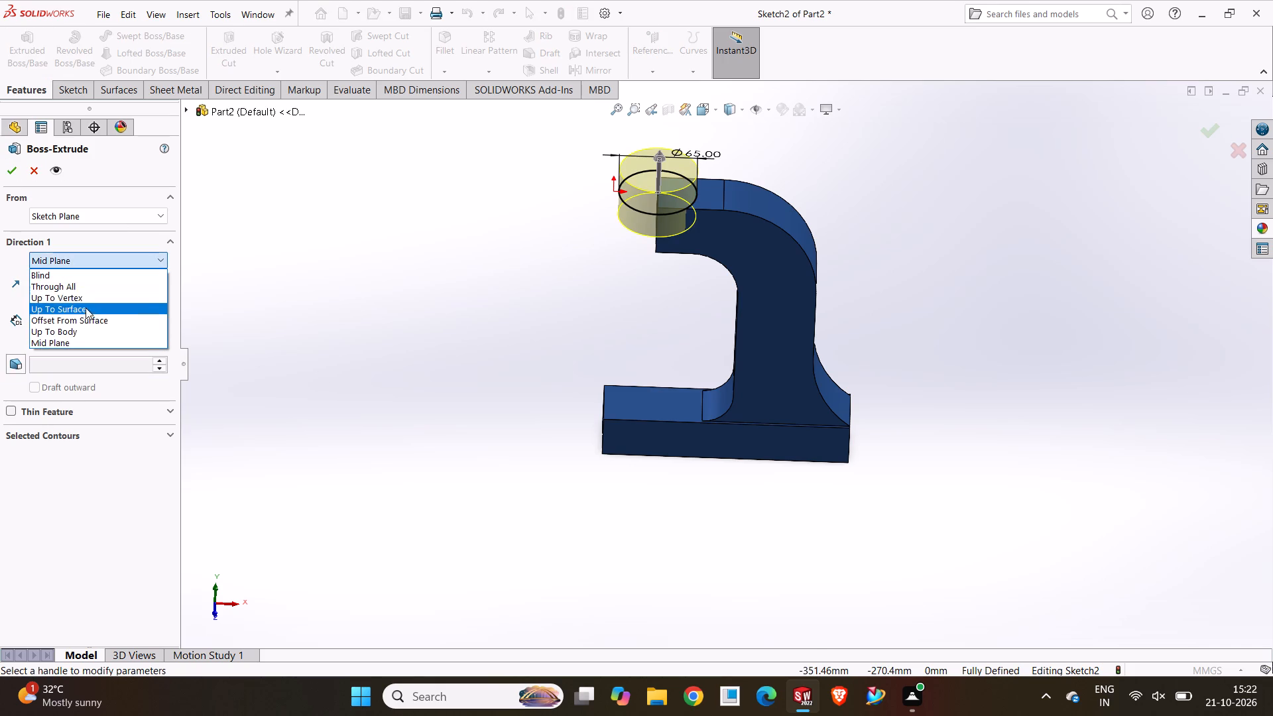
pyautogui.click(76, 322)
pyautogui.click(108, 262)
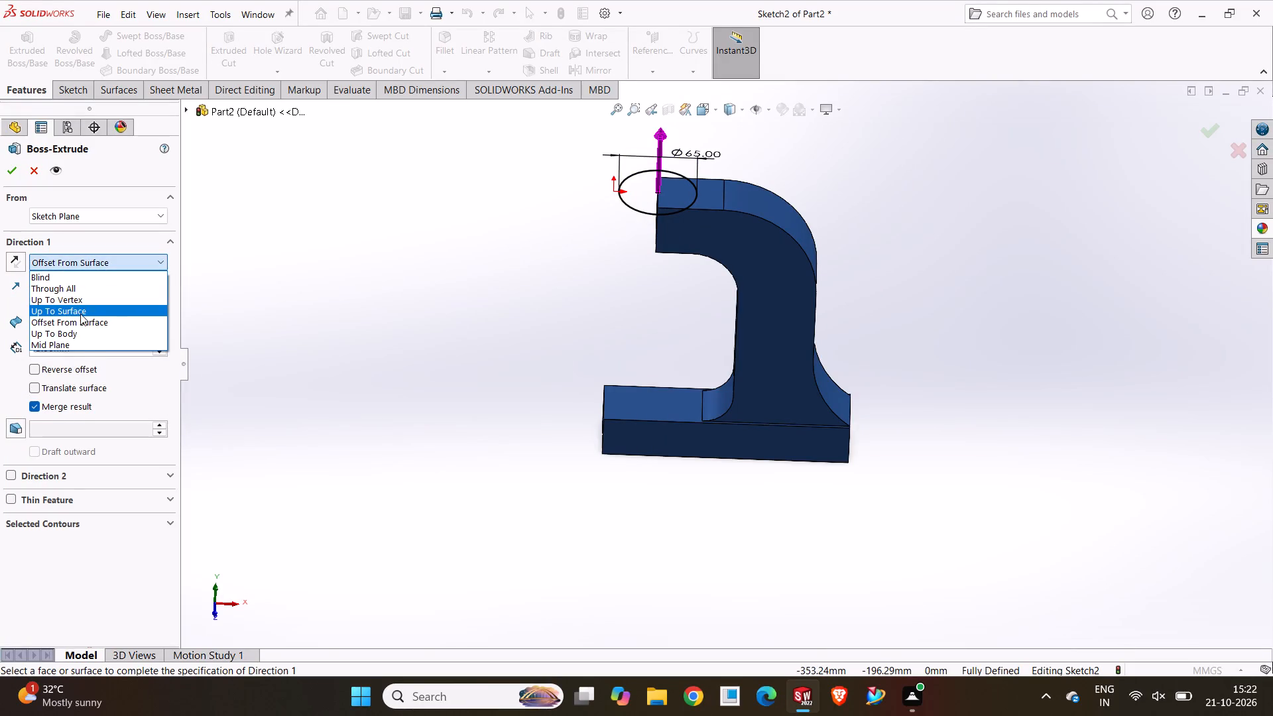
pyautogui.click(80, 314)
pyautogui.moveTo(333, 324); pyautogui.dragTo(470, 205, button='middle')
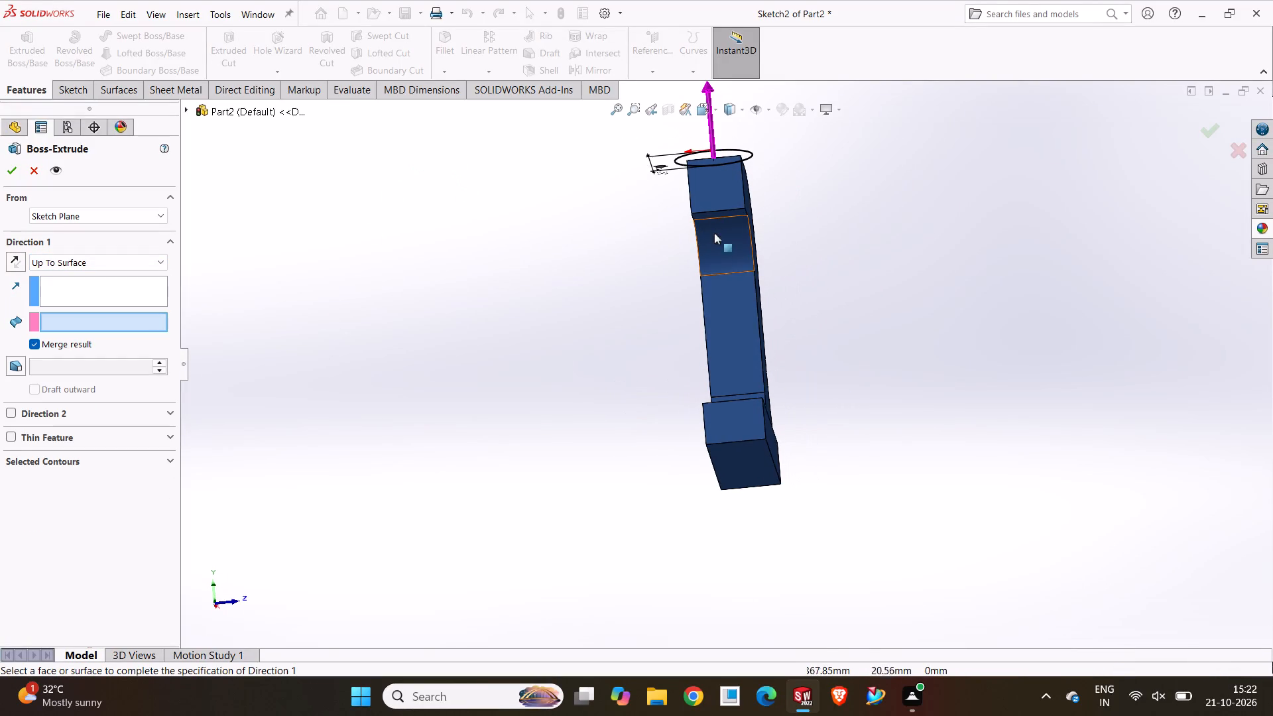
pyautogui.click(723, 214)
pyautogui.moveTo(495, 282); pyautogui.dragTo(315, 345, button='middle')
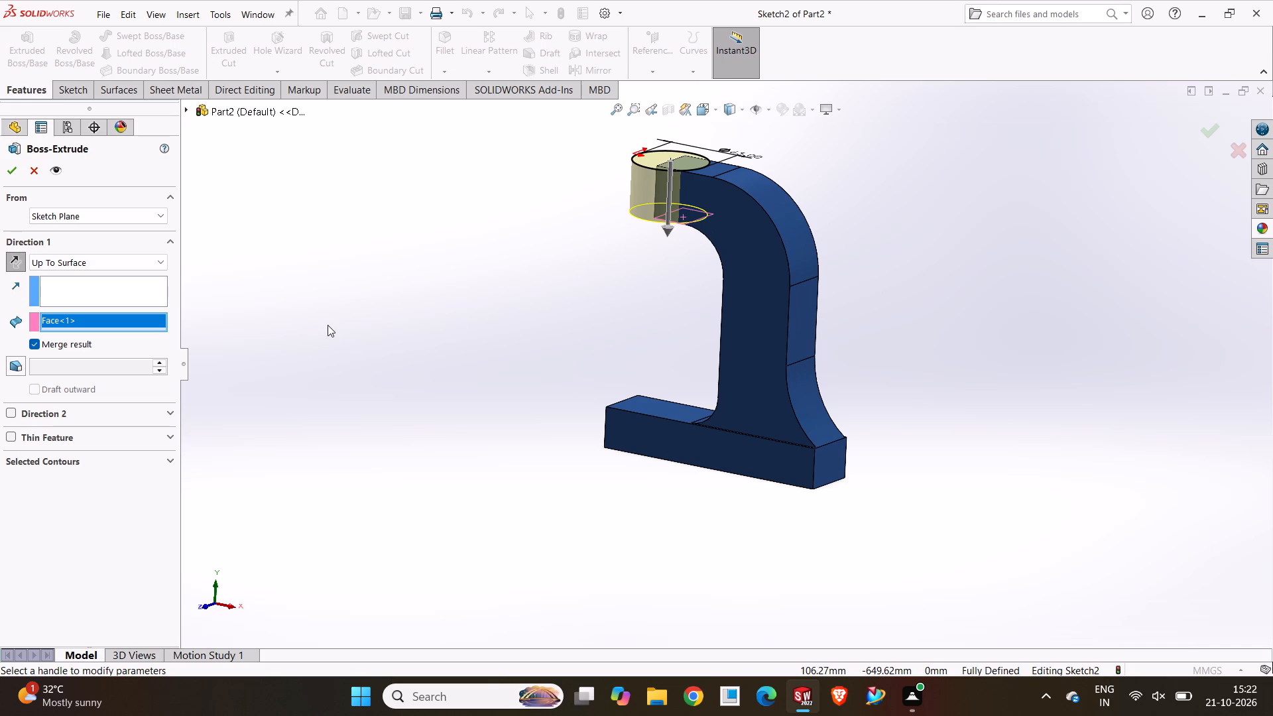
pyautogui.click(6, 168)
pyautogui.click(455, 339)
# On the top face of the arm's cylindrical end, sketch a concentric circle about 33 mm in diameter.
pyautogui.scroll(-4, 740, 192)
pyautogui.scroll(3, 603, 206)
pyautogui.moveTo(593, 223); pyautogui.dragTo(634, 282, button='middle')
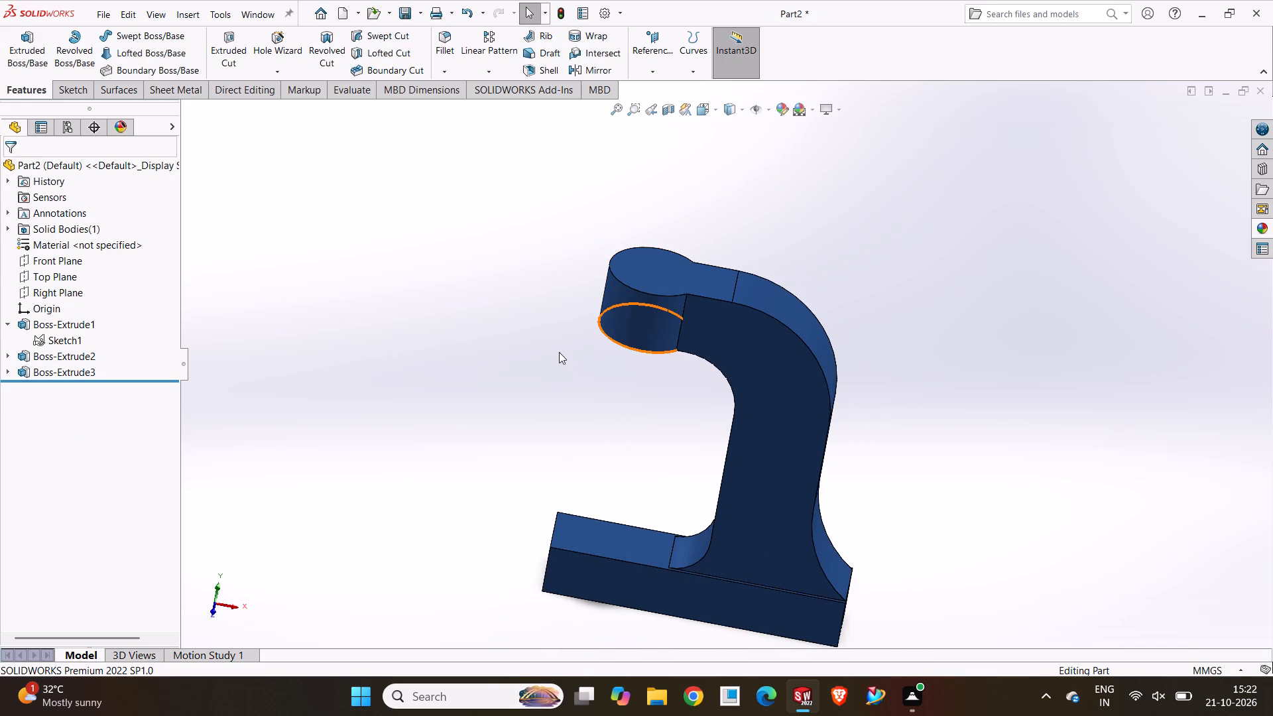
pyautogui.click(654, 274)
pyautogui.click(721, 235)
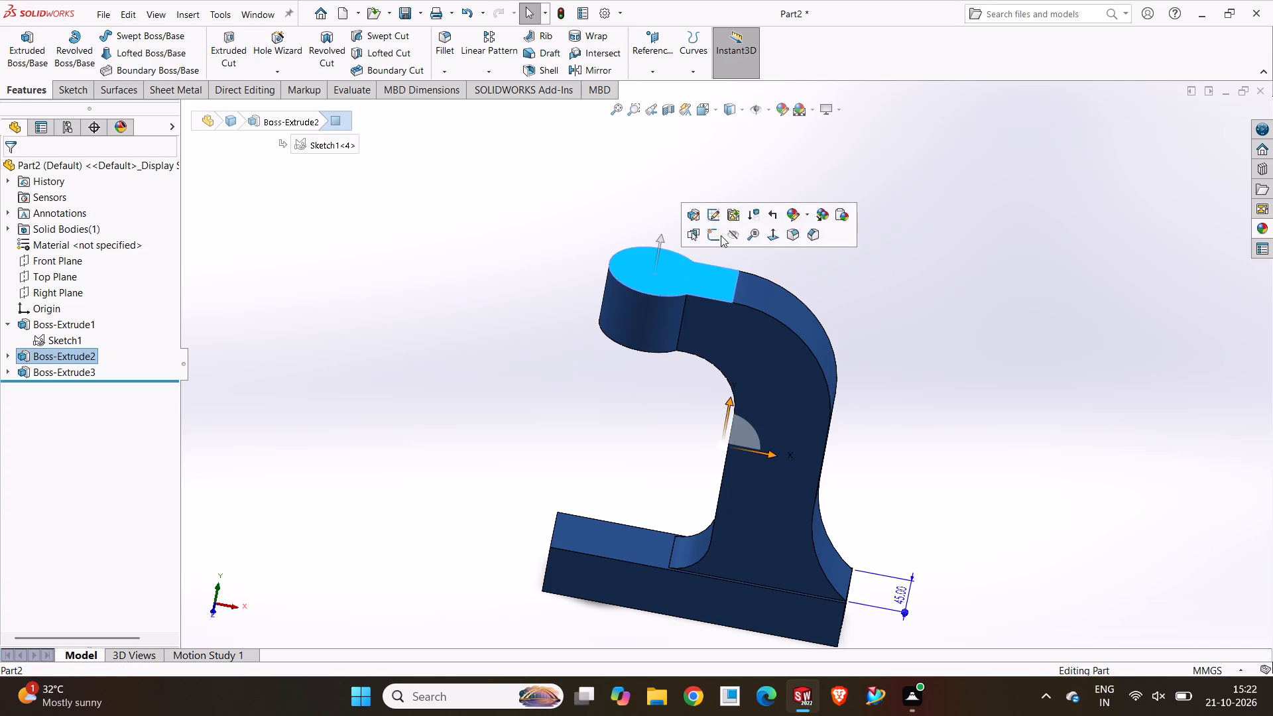
pyautogui.click(351, 327)
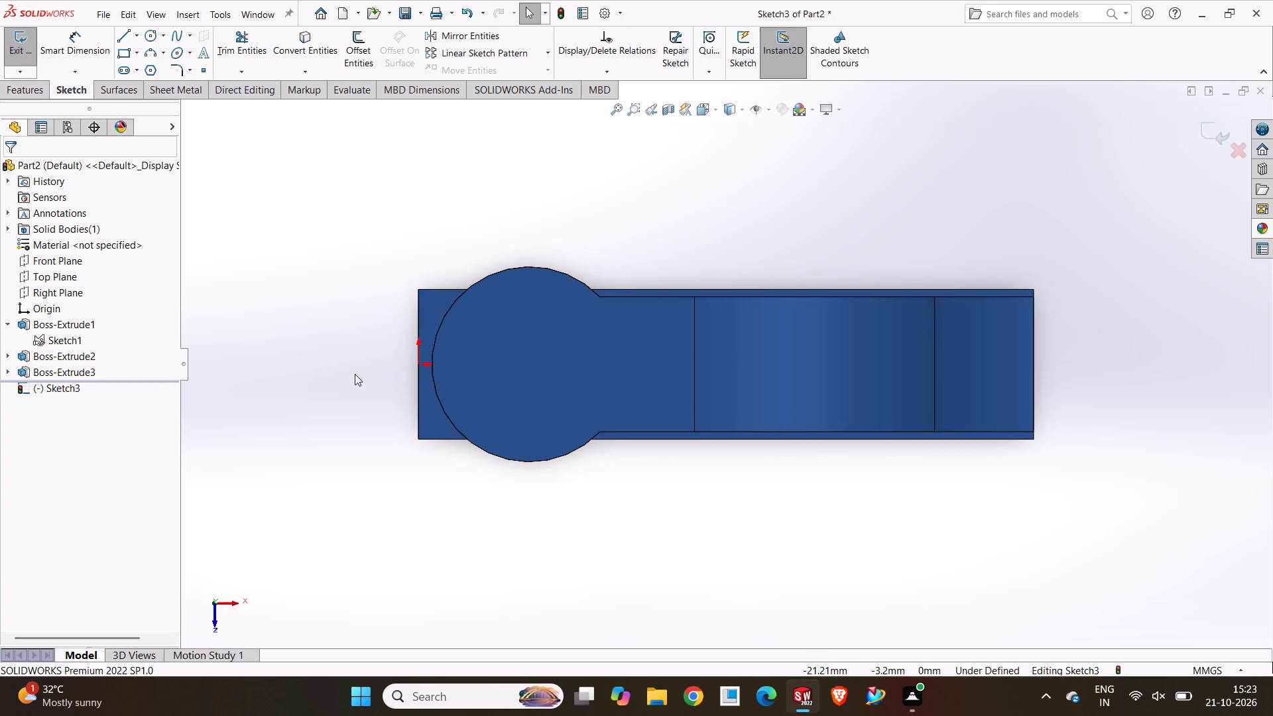
pyautogui.click(154, 32)
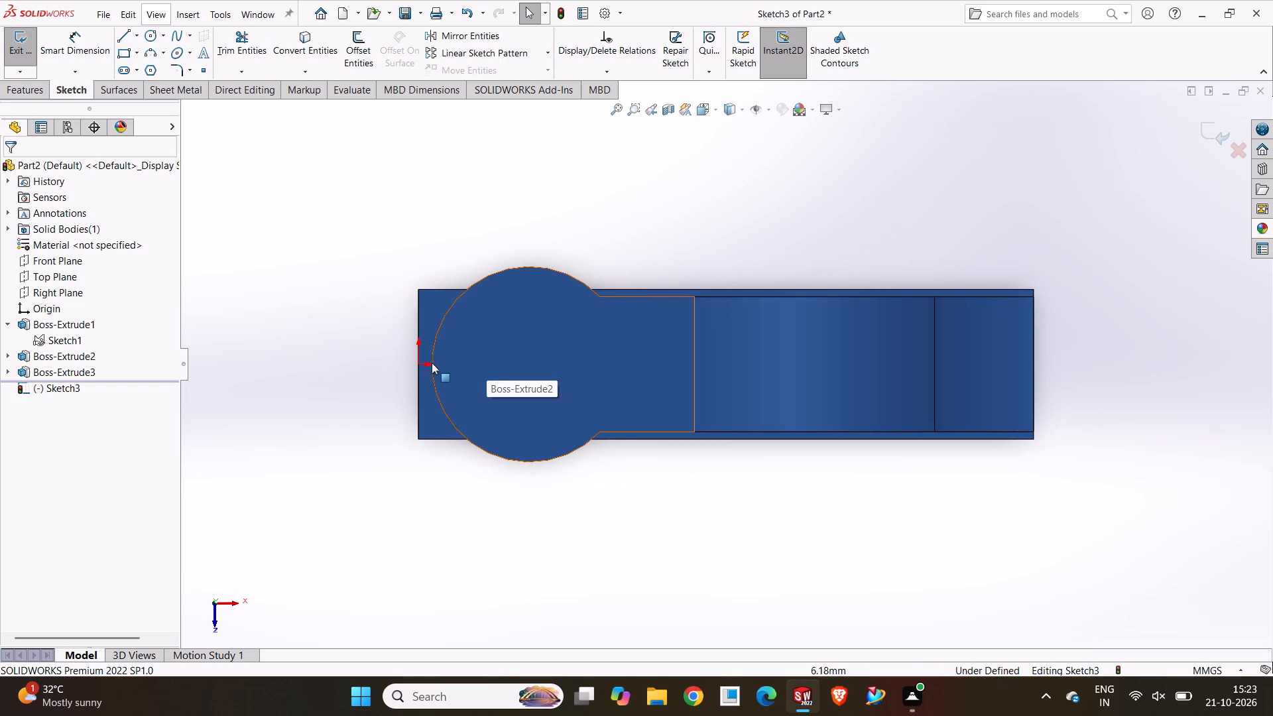
pyautogui.click(152, 38)
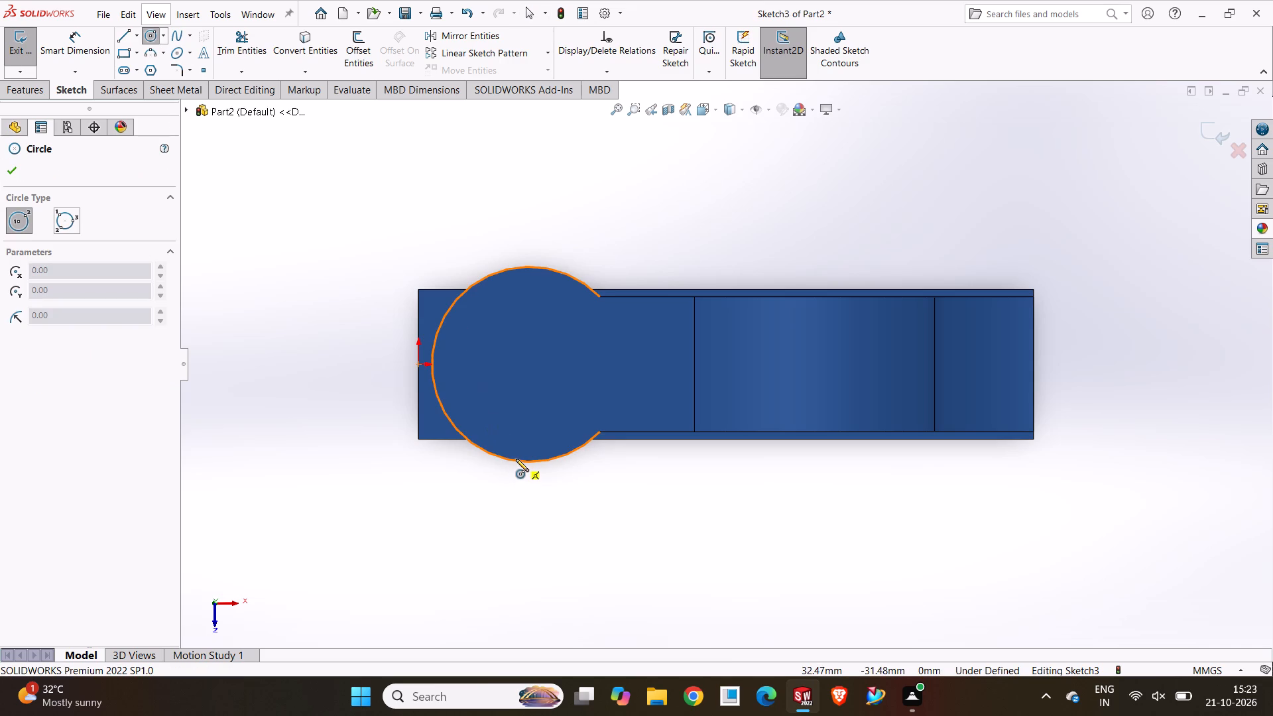
pyautogui.click(528, 365)
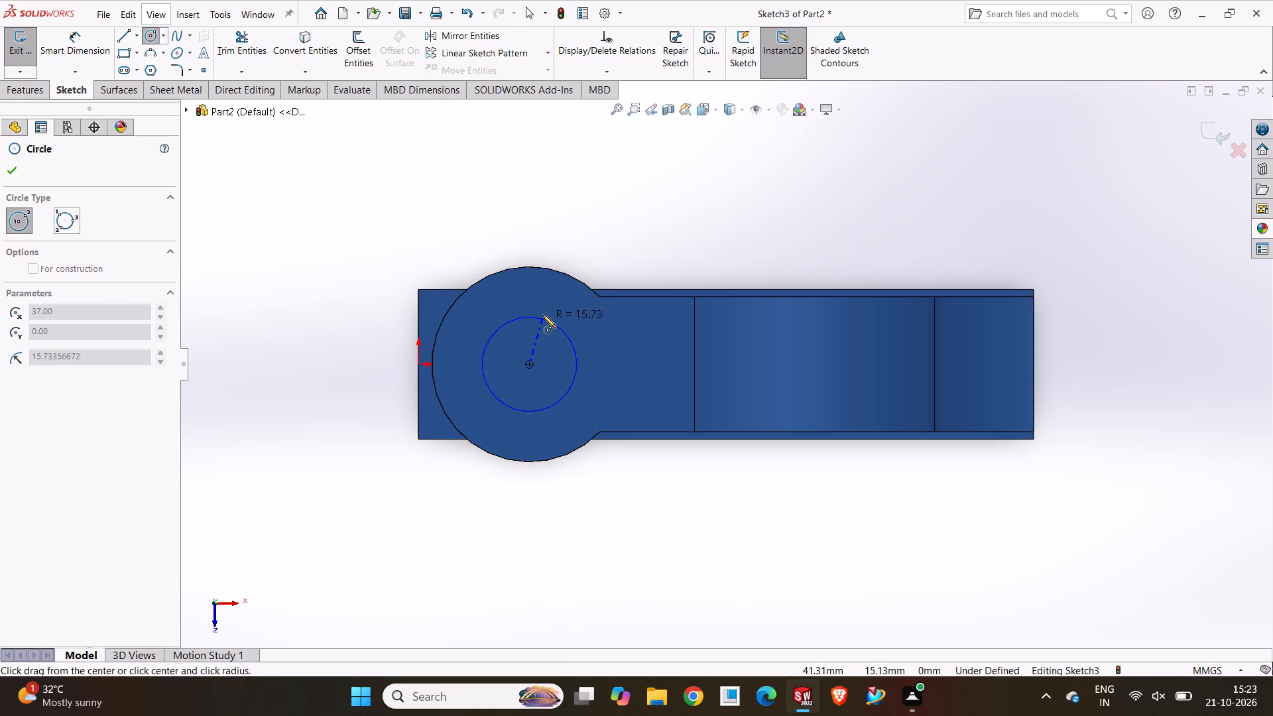
pyautogui.click(538, 315)
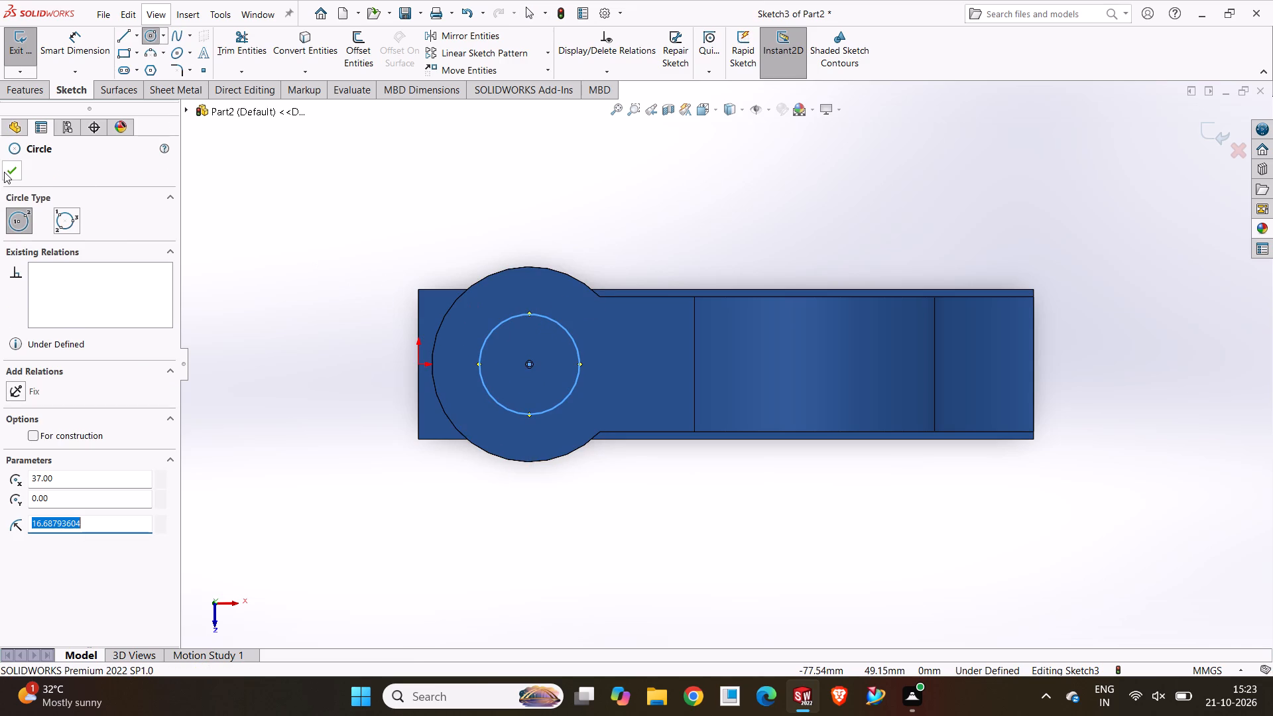
pyautogui.click(4, 172)
# Dimension the new circle's diameter to 40 mm.
pyautogui.click(66, 44)
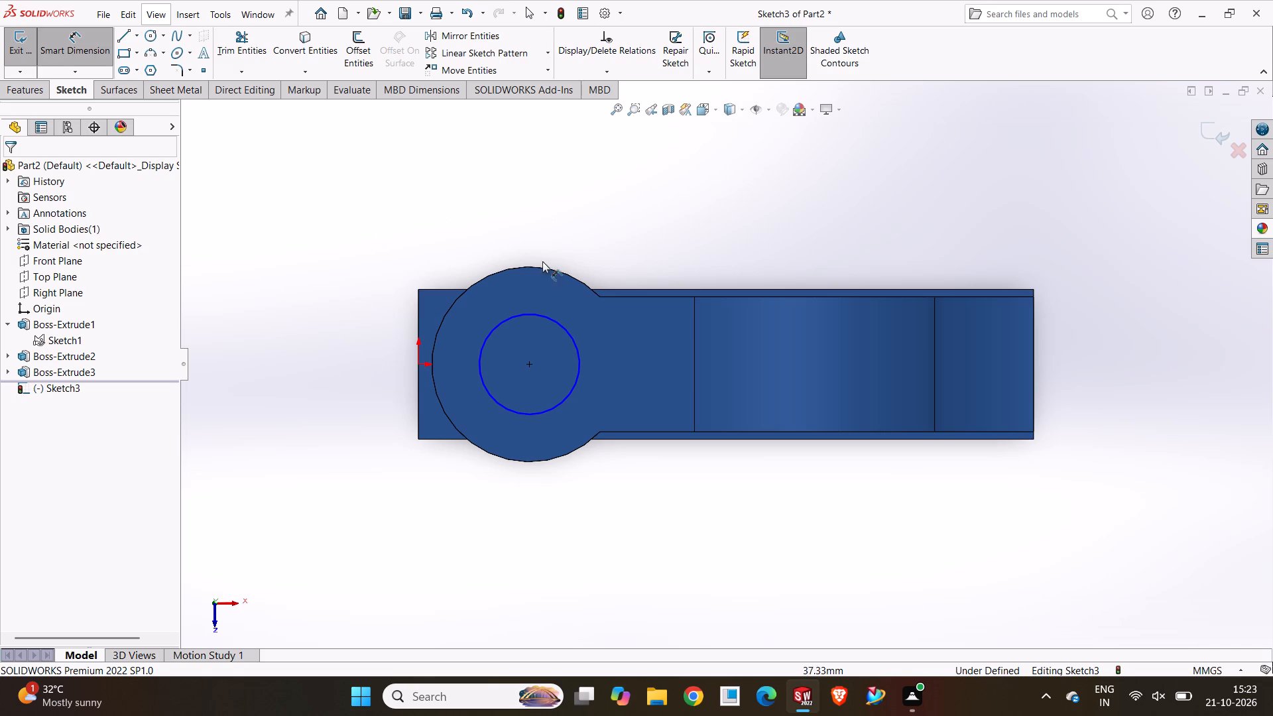
pyautogui.click(540, 318)
pyautogui.click(605, 232)
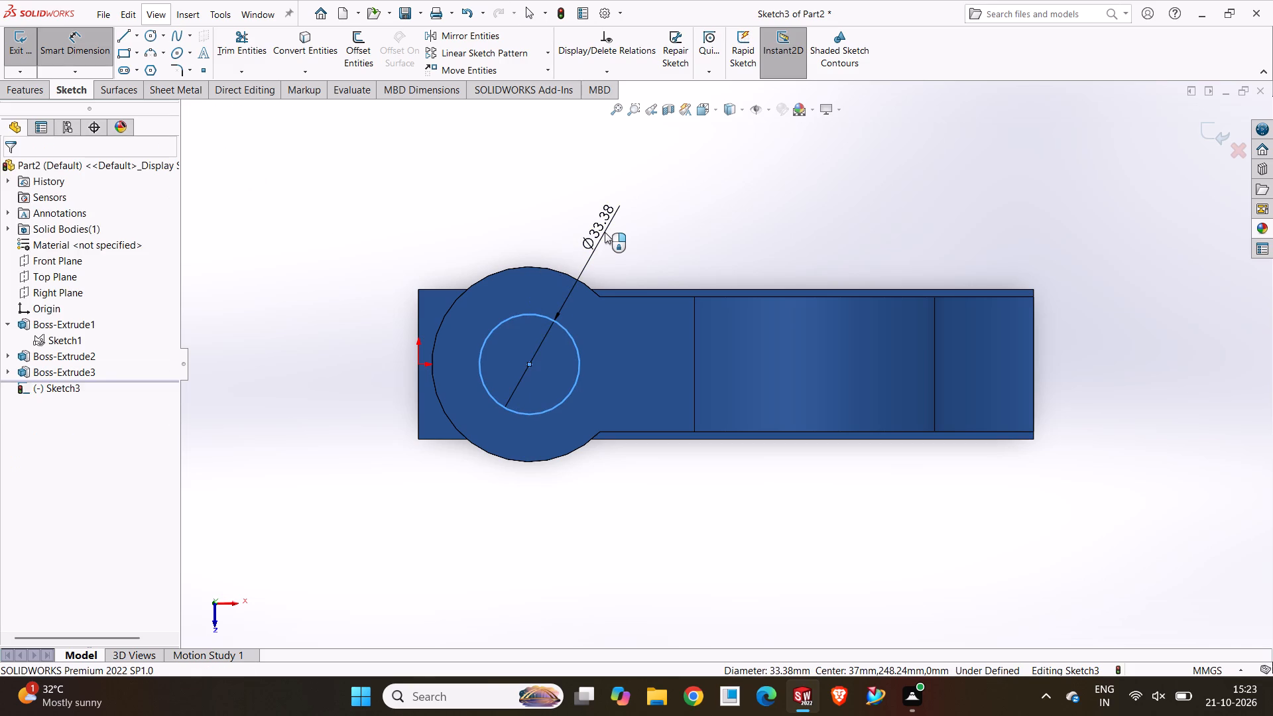
pyautogui.write('40')
pyautogui.press('Return')
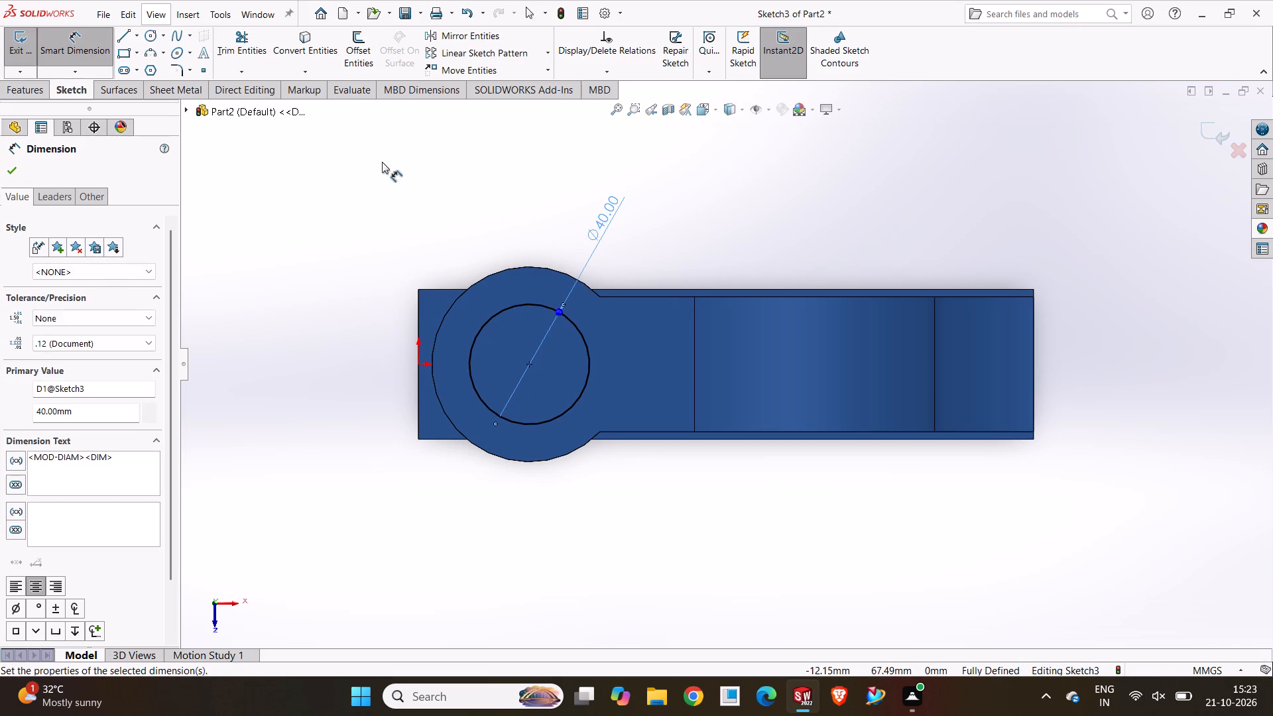
pyautogui.click(382, 162)
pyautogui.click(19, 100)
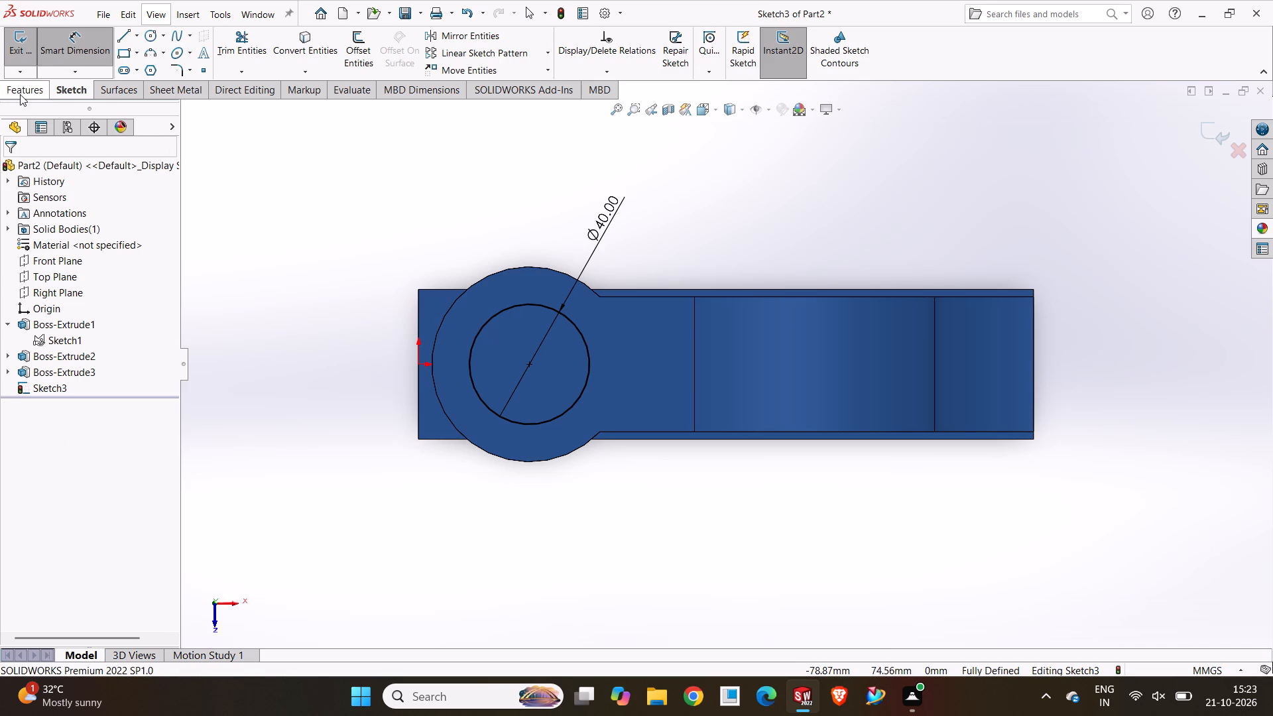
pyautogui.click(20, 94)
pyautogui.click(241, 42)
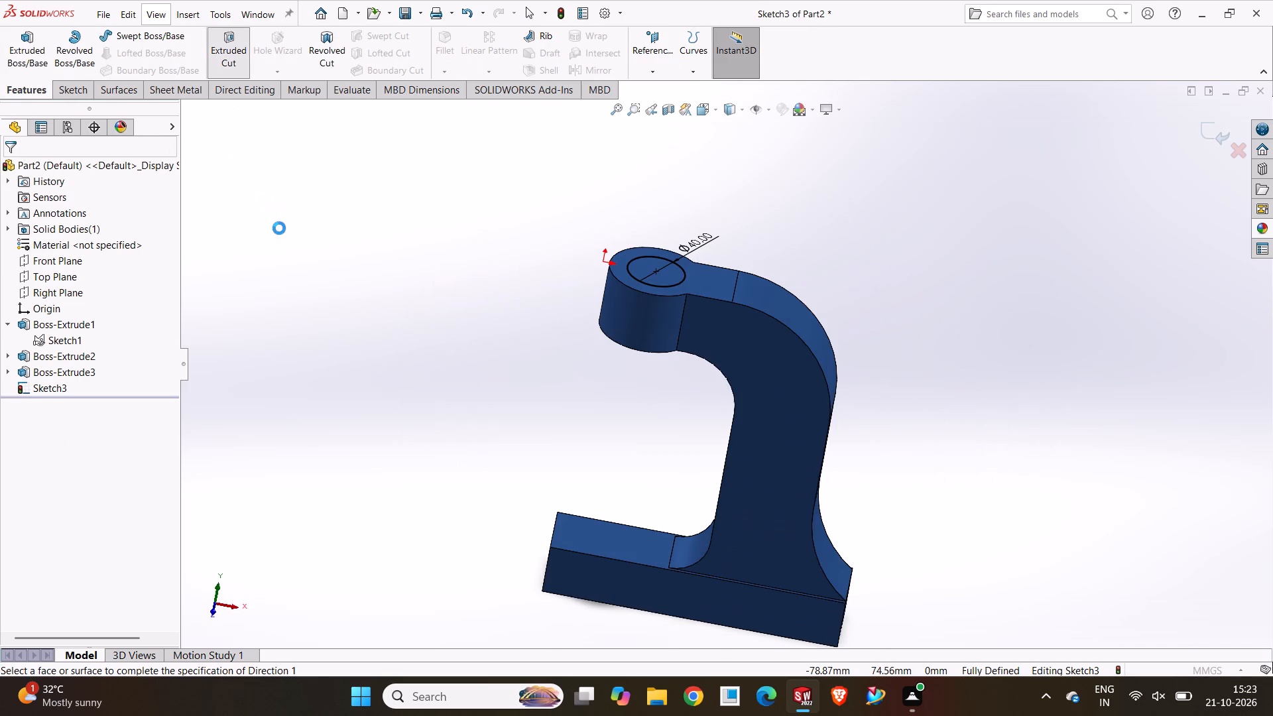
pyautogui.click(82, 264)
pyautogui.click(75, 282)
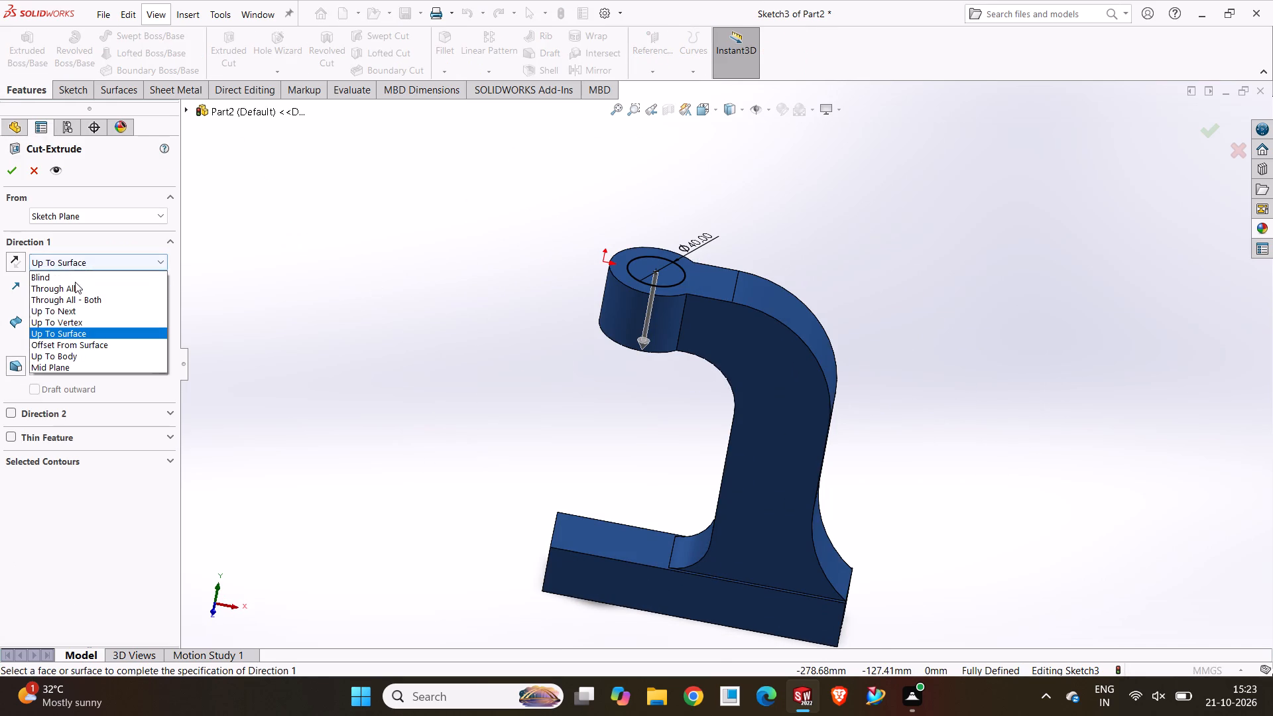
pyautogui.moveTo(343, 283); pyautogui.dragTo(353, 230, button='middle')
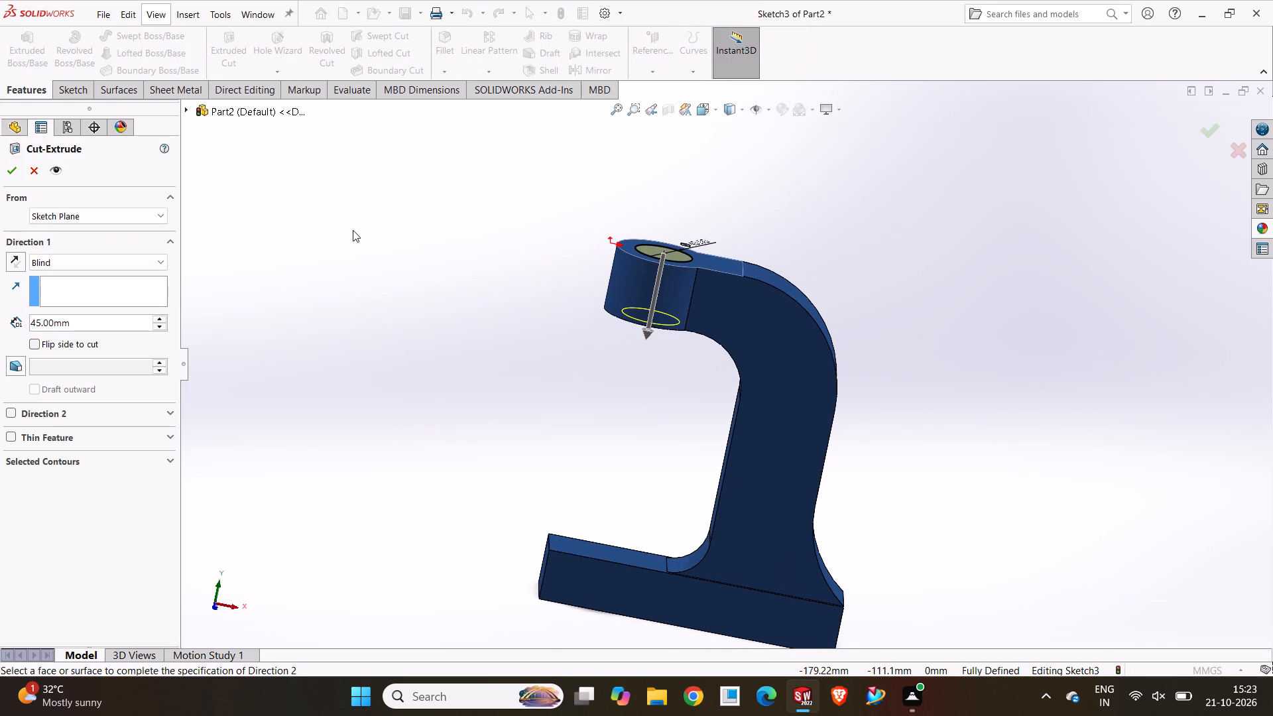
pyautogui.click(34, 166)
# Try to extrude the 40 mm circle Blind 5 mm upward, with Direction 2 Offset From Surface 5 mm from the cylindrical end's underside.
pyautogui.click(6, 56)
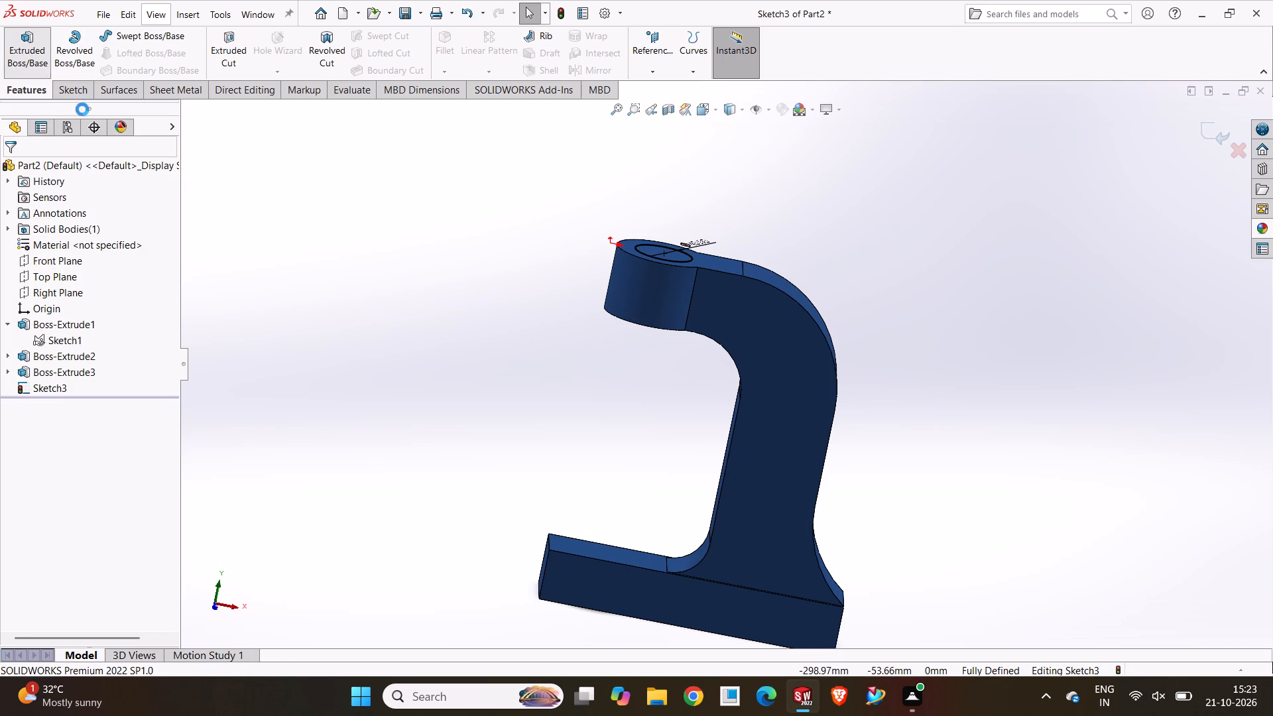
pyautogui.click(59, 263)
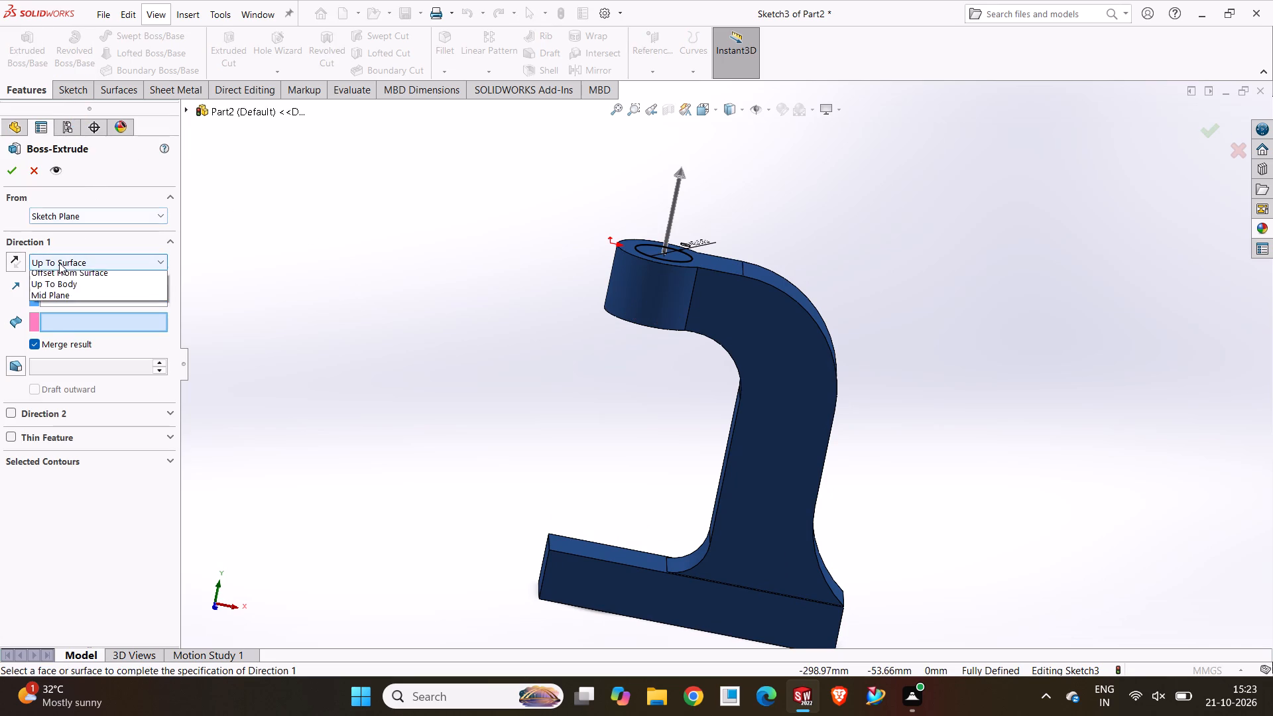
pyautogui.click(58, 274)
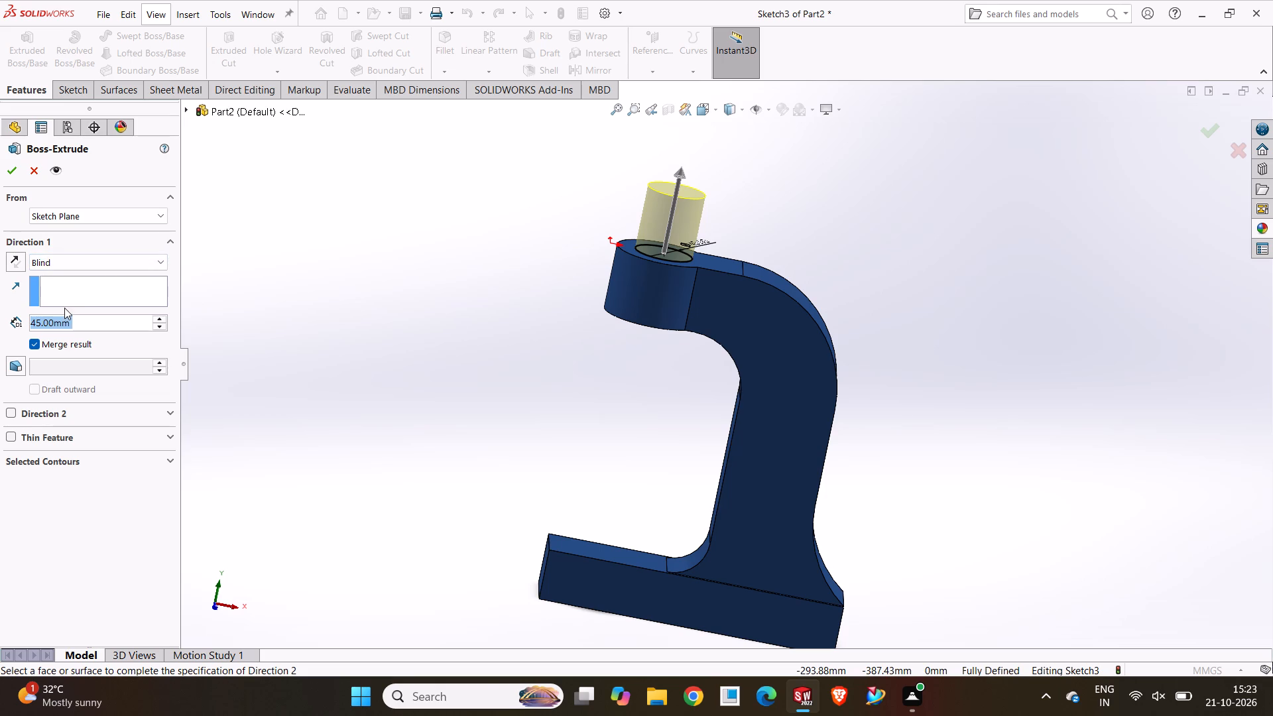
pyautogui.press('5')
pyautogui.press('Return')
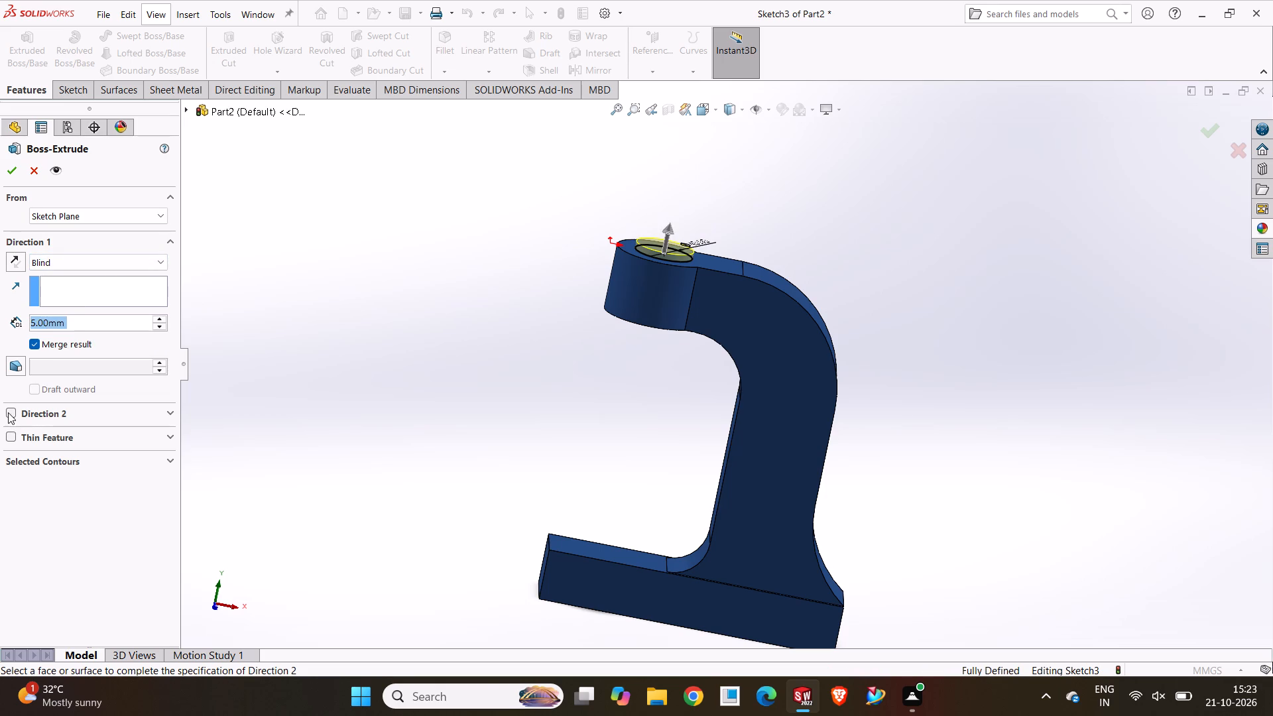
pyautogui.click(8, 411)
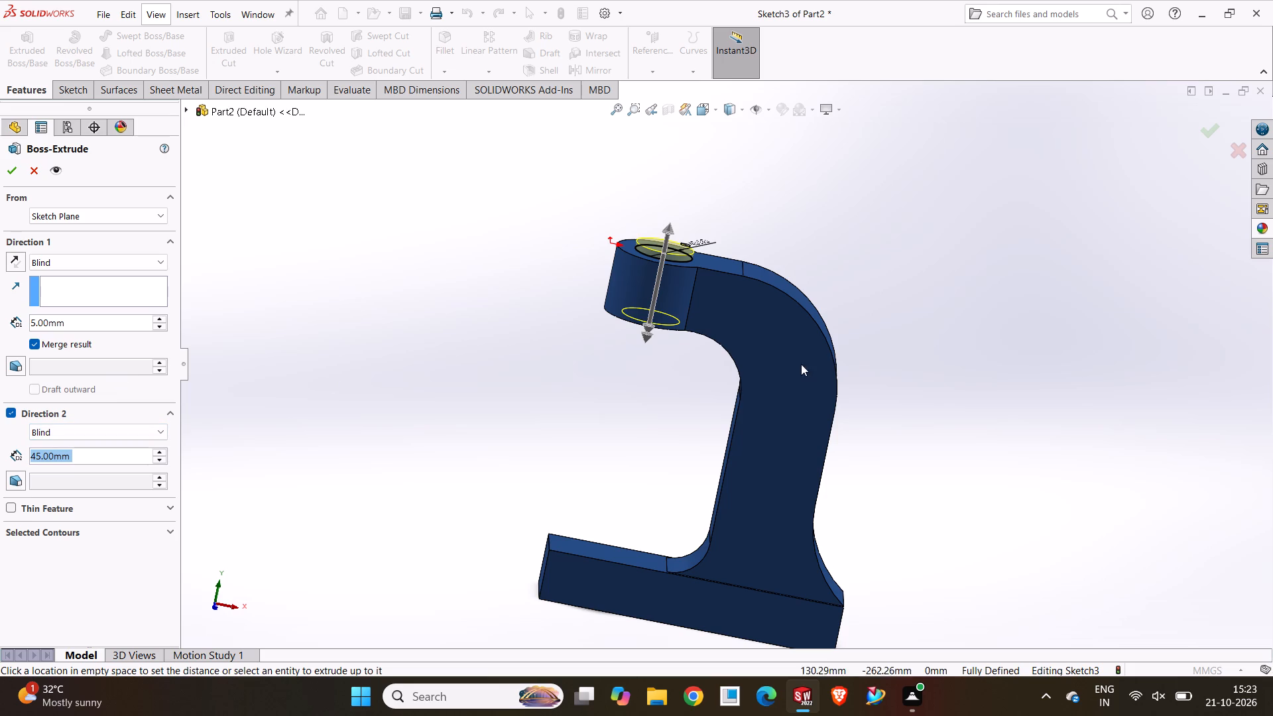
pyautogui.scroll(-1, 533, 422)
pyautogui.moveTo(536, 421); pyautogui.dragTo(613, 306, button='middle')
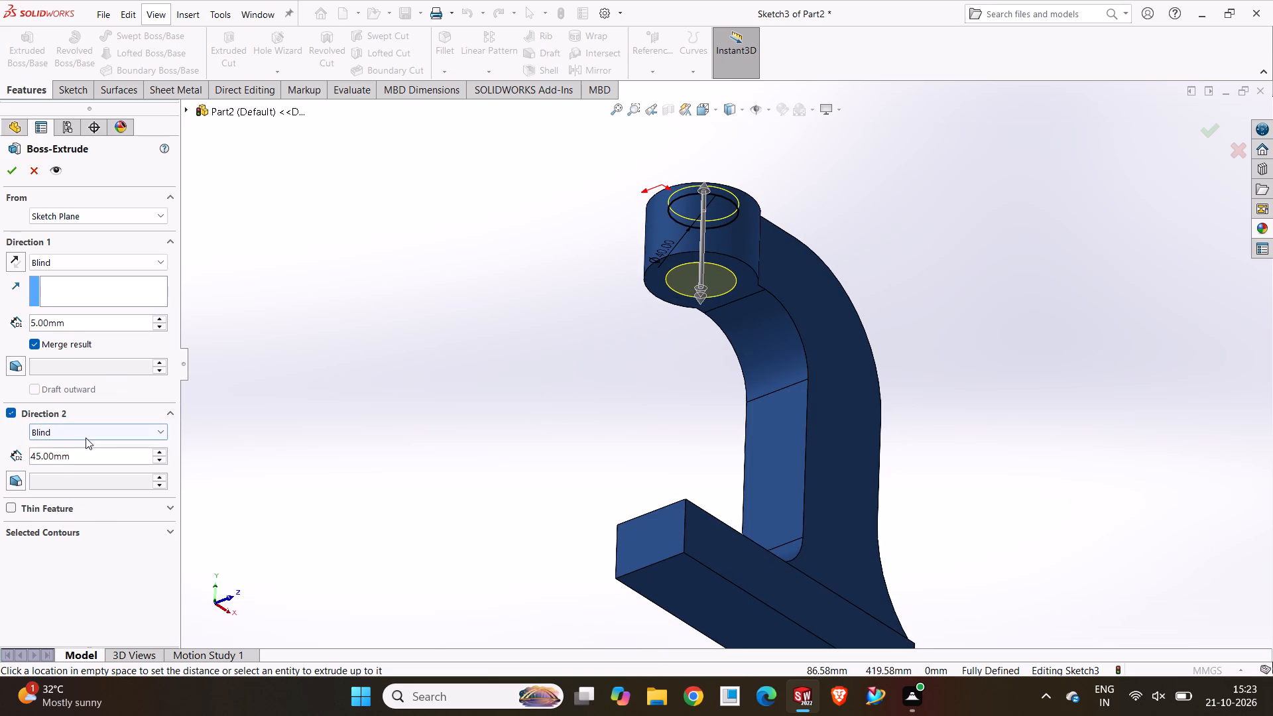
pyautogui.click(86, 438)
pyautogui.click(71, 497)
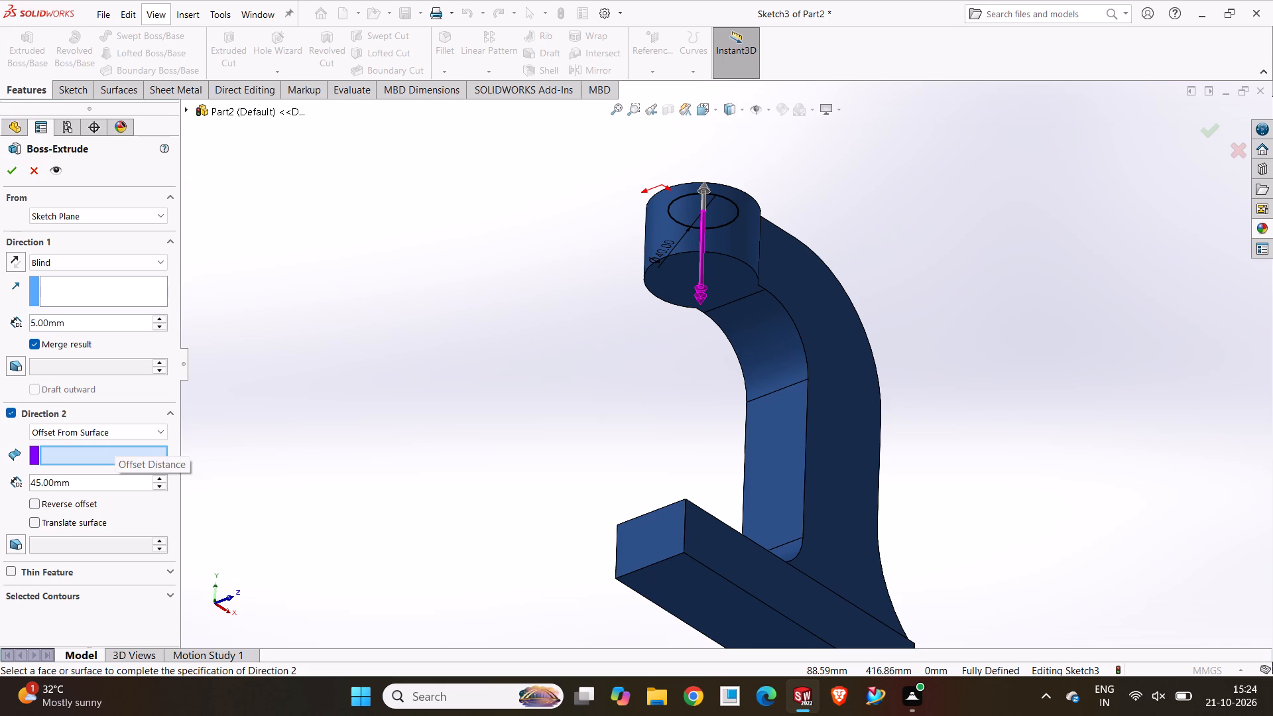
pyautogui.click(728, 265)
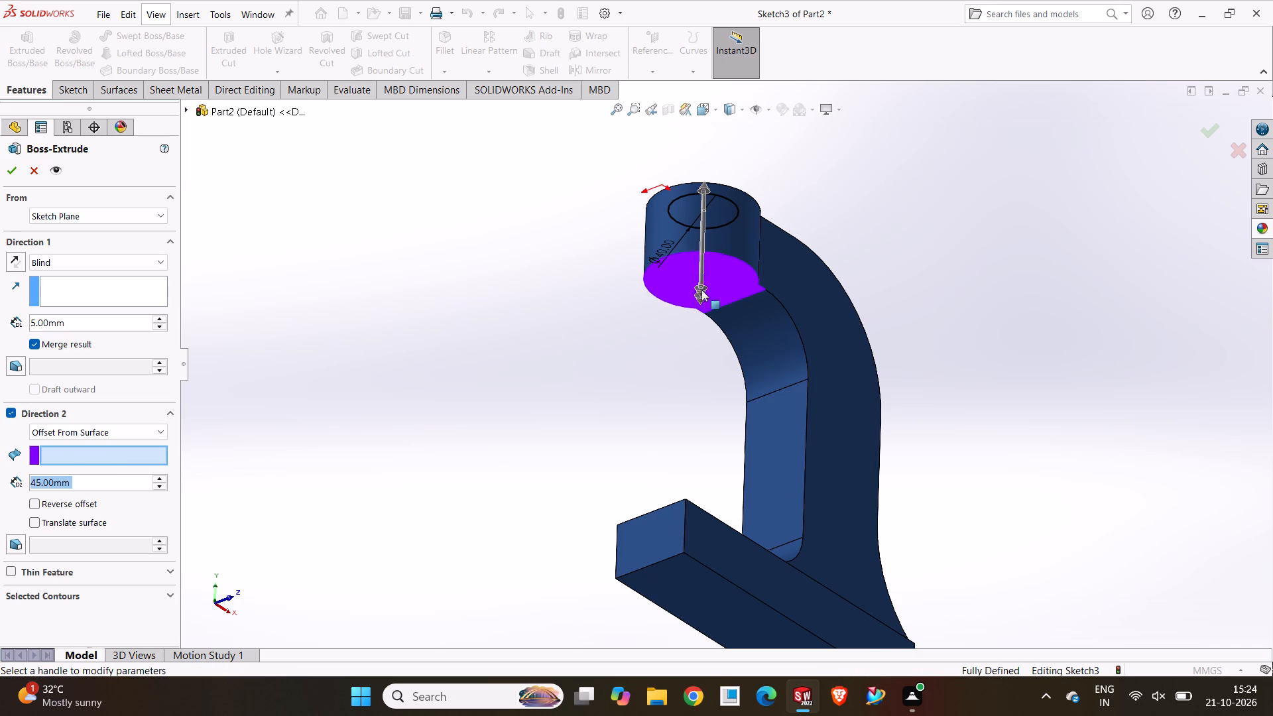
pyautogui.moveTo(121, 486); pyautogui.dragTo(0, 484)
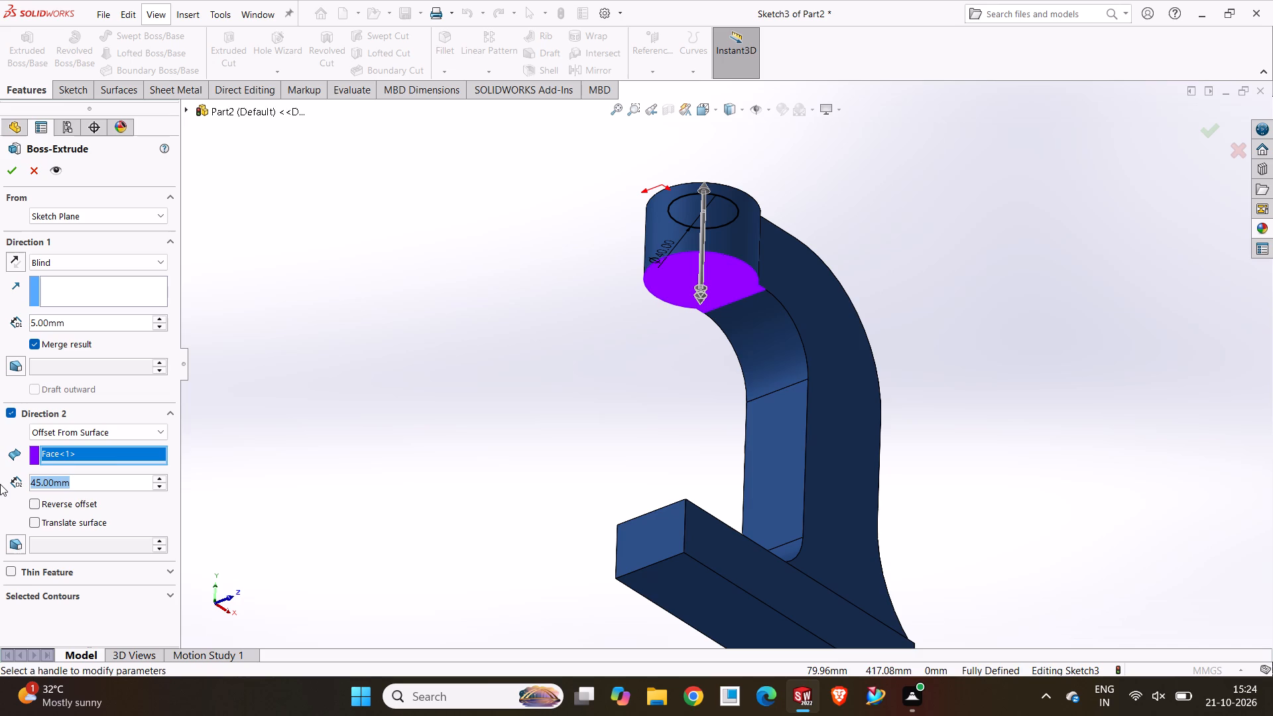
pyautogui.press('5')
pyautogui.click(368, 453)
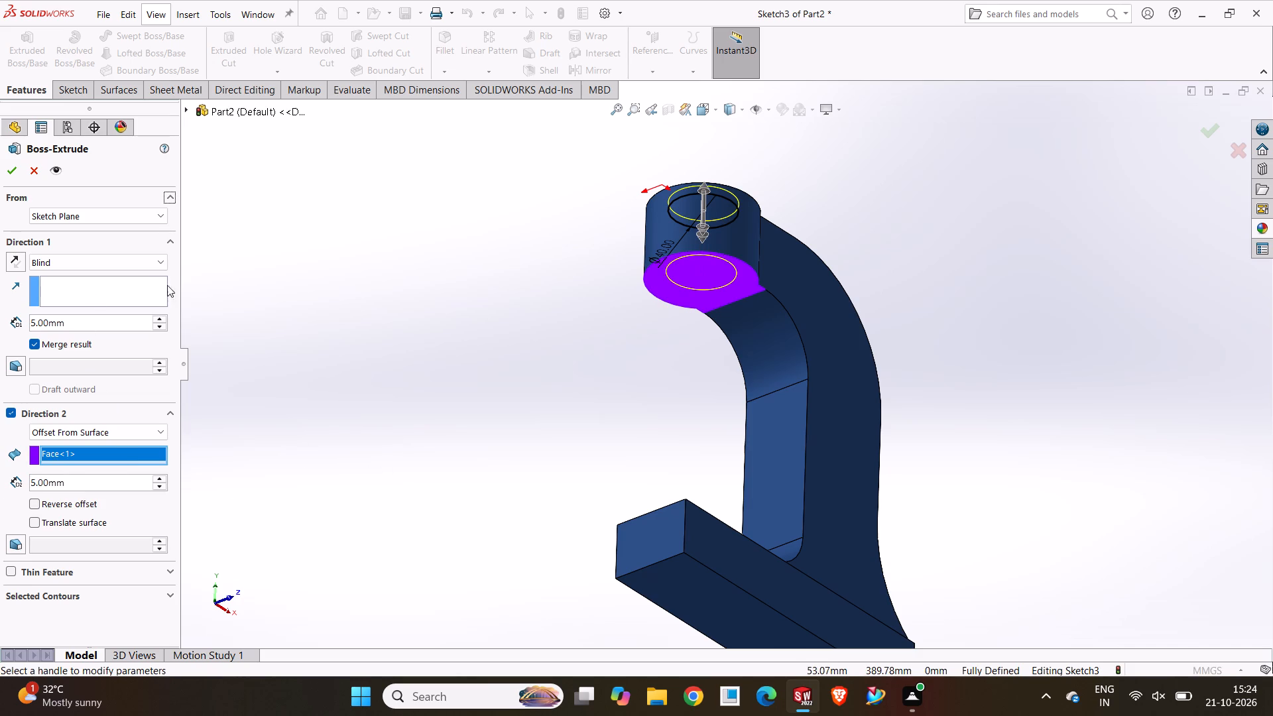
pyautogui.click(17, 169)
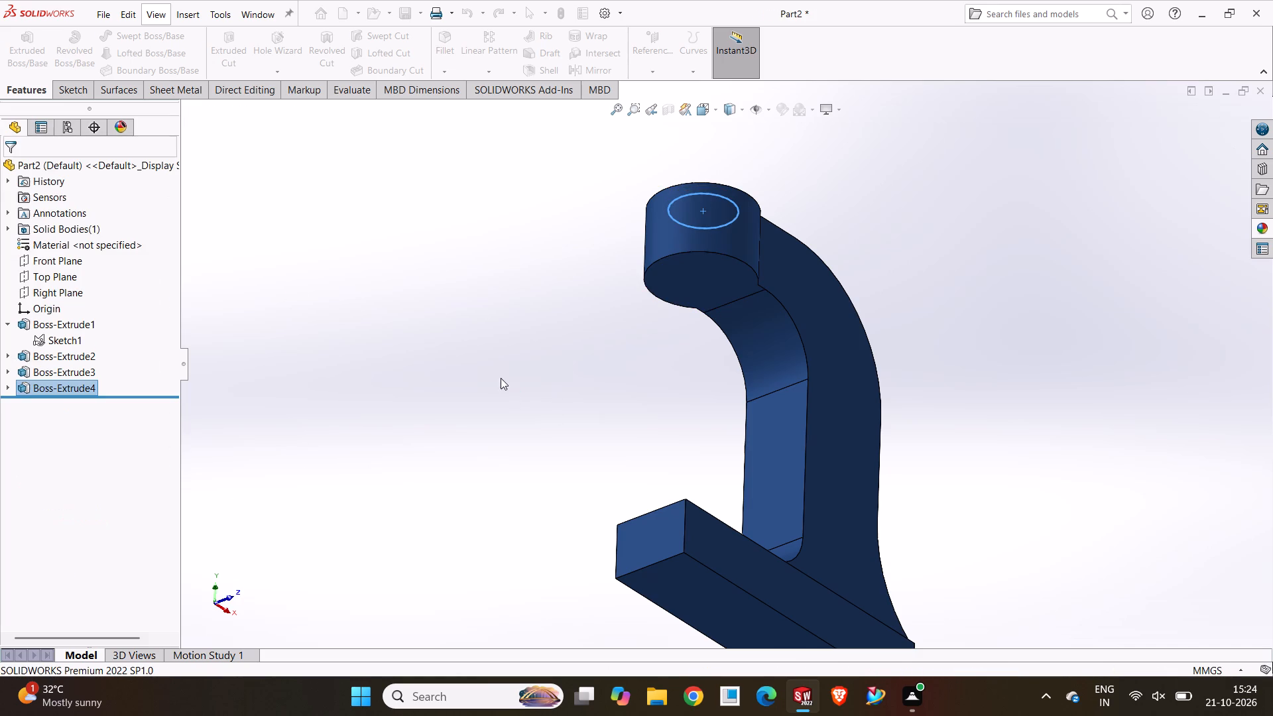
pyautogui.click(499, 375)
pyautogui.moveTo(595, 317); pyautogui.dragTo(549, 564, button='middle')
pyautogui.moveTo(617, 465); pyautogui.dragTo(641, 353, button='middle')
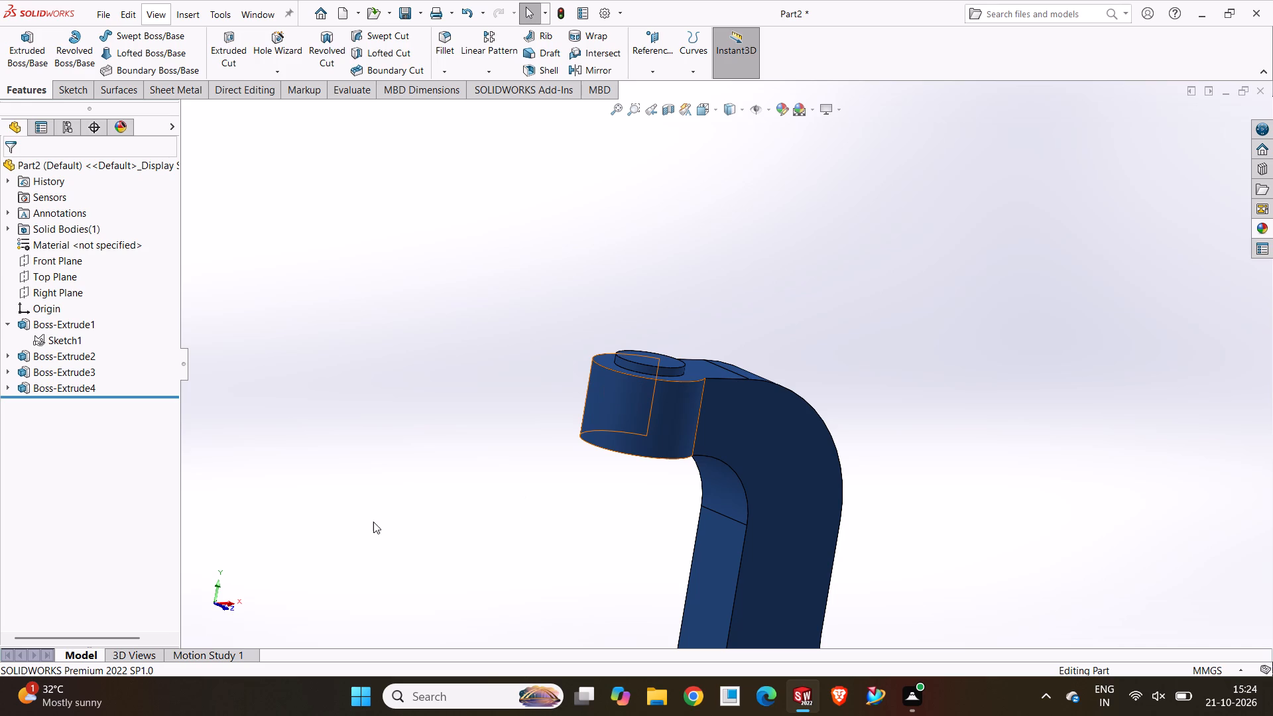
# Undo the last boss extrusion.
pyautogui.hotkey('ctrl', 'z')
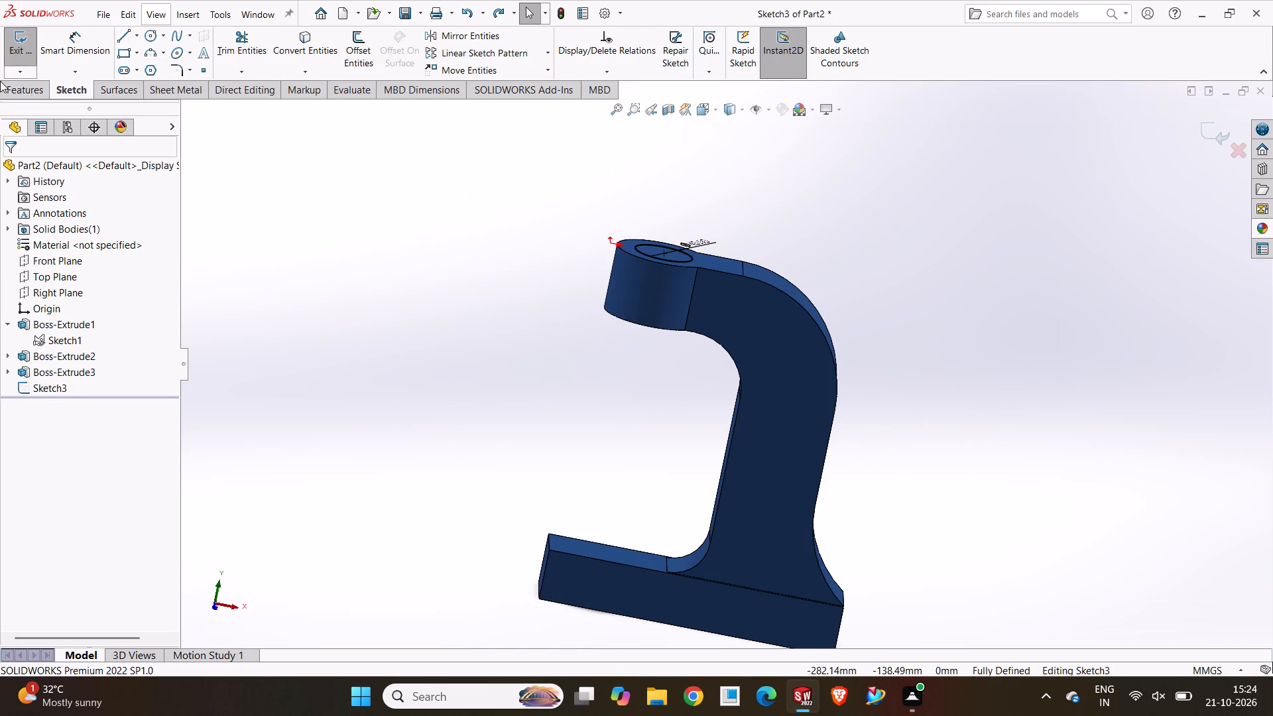
# Extrude the 40 mm circle Blind 5 mm upward, with Direction 2 Offset From Surface 5 mm from the cylindrical end's underside, offset reversed.
pyautogui.click(30, 88)
pyautogui.click(46, 57)
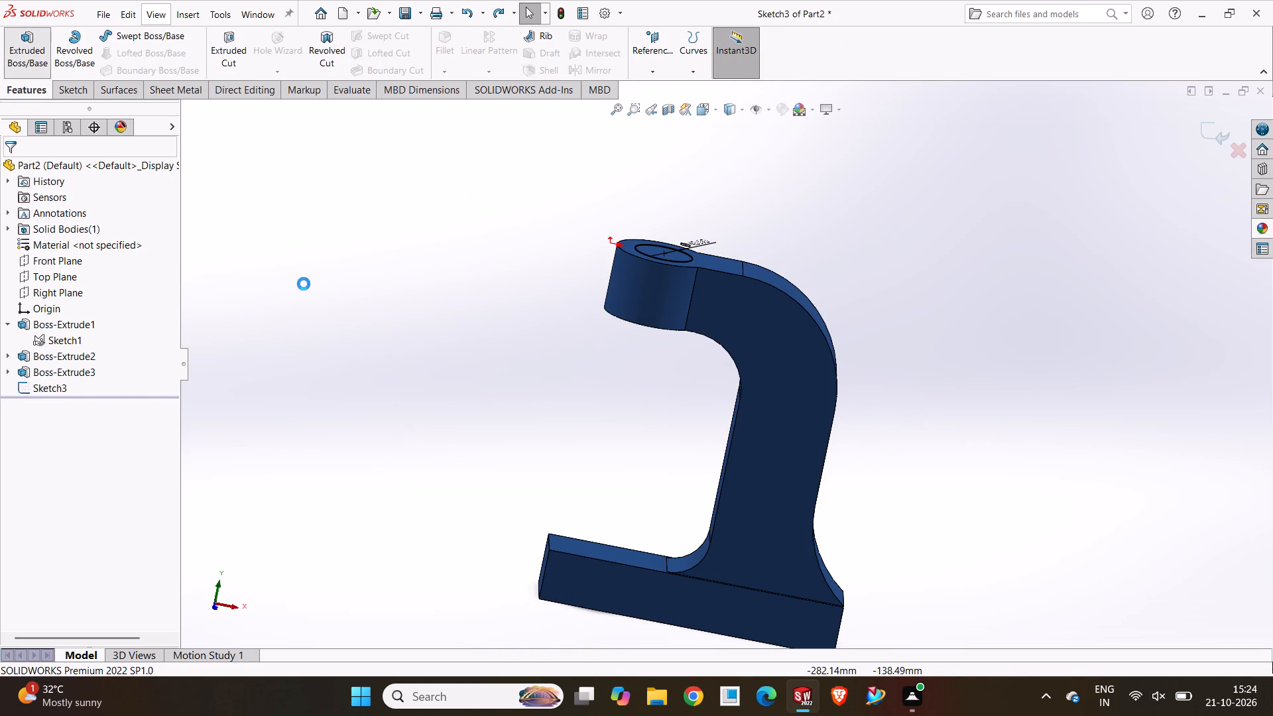
pyautogui.click(11, 410)
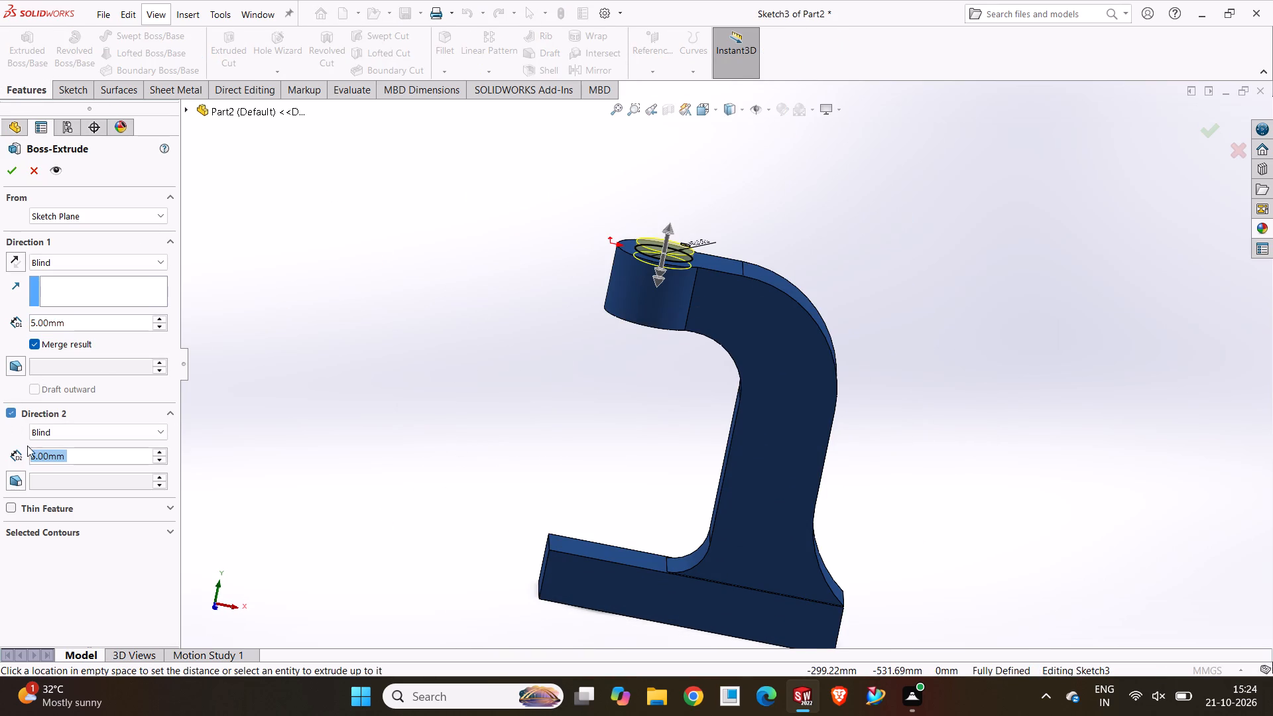
pyautogui.click(84, 430)
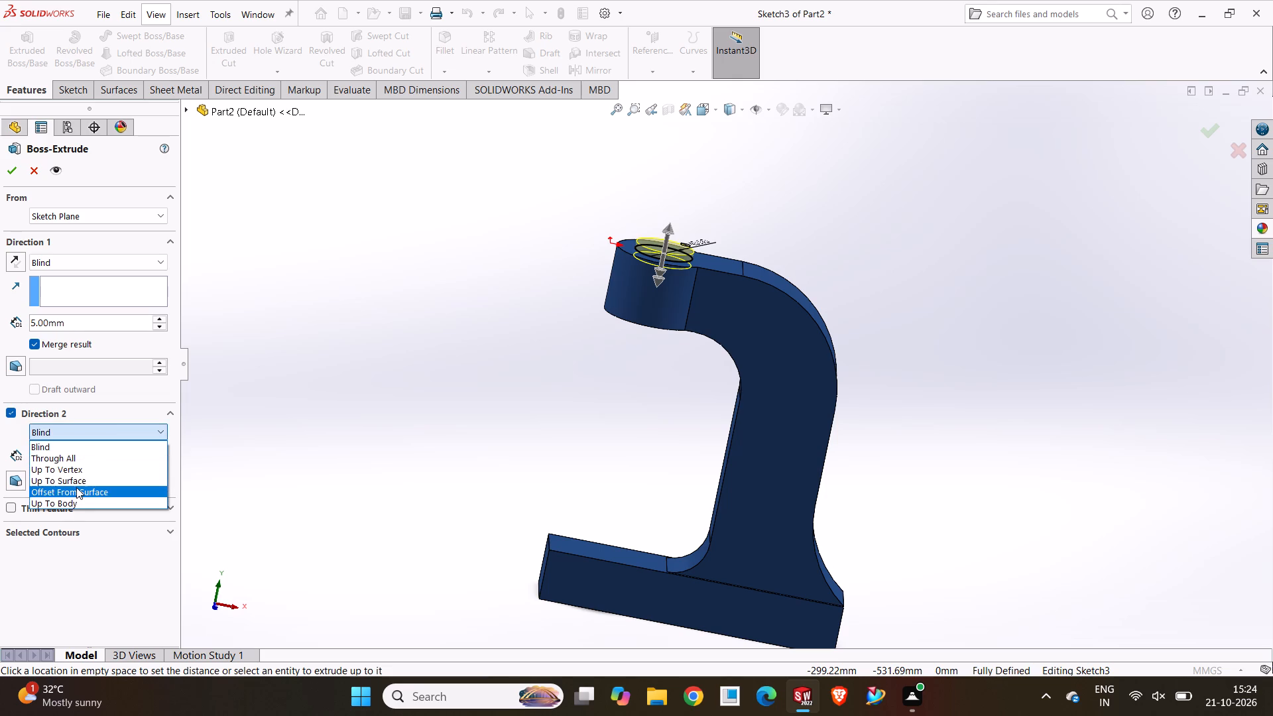
pyautogui.click(76, 487)
pyautogui.moveTo(640, 391); pyautogui.dragTo(672, 300, button='middle')
pyautogui.scroll(-4, 672, 302)
pyautogui.click(627, 332)
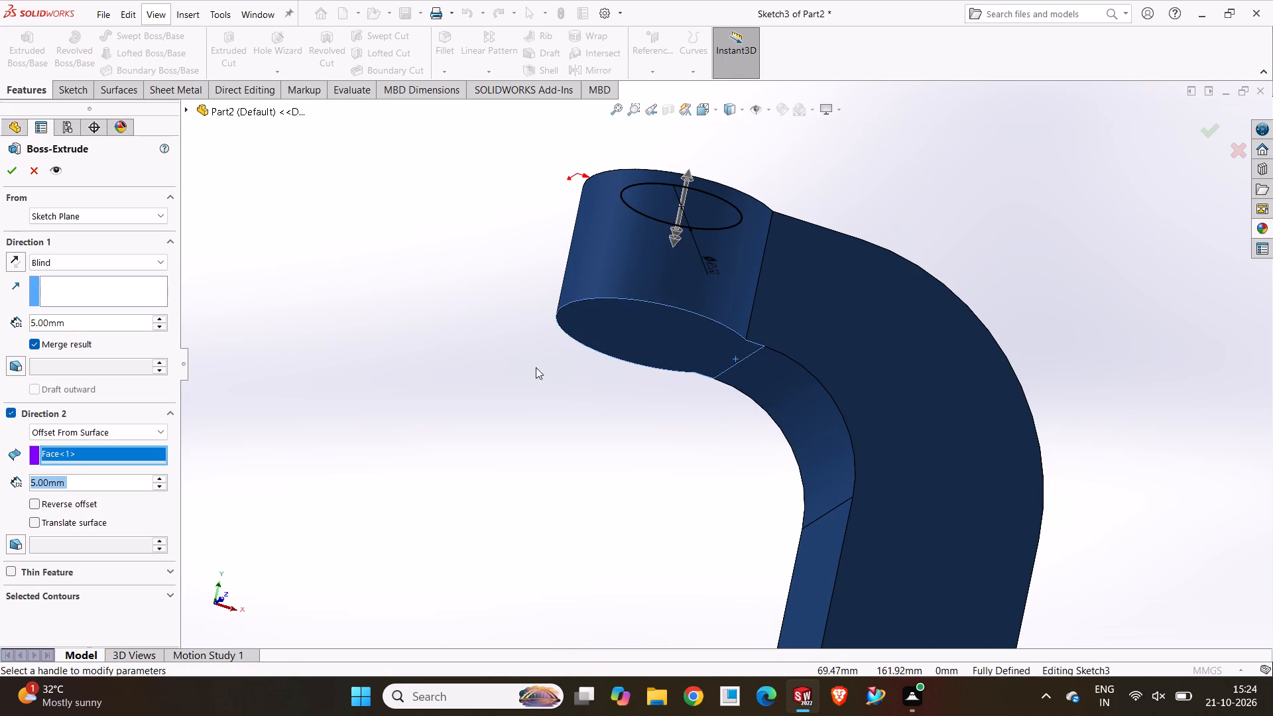
pyautogui.scroll(3, 441, 387)
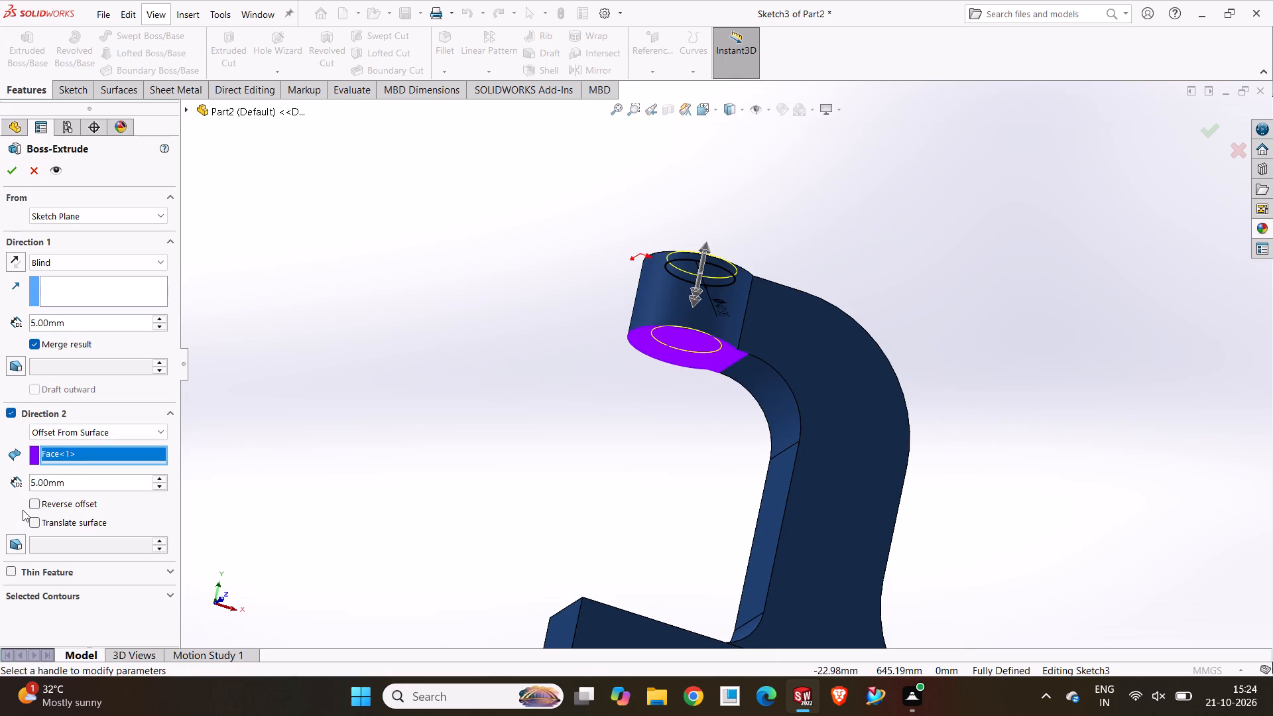
pyautogui.click(30, 503)
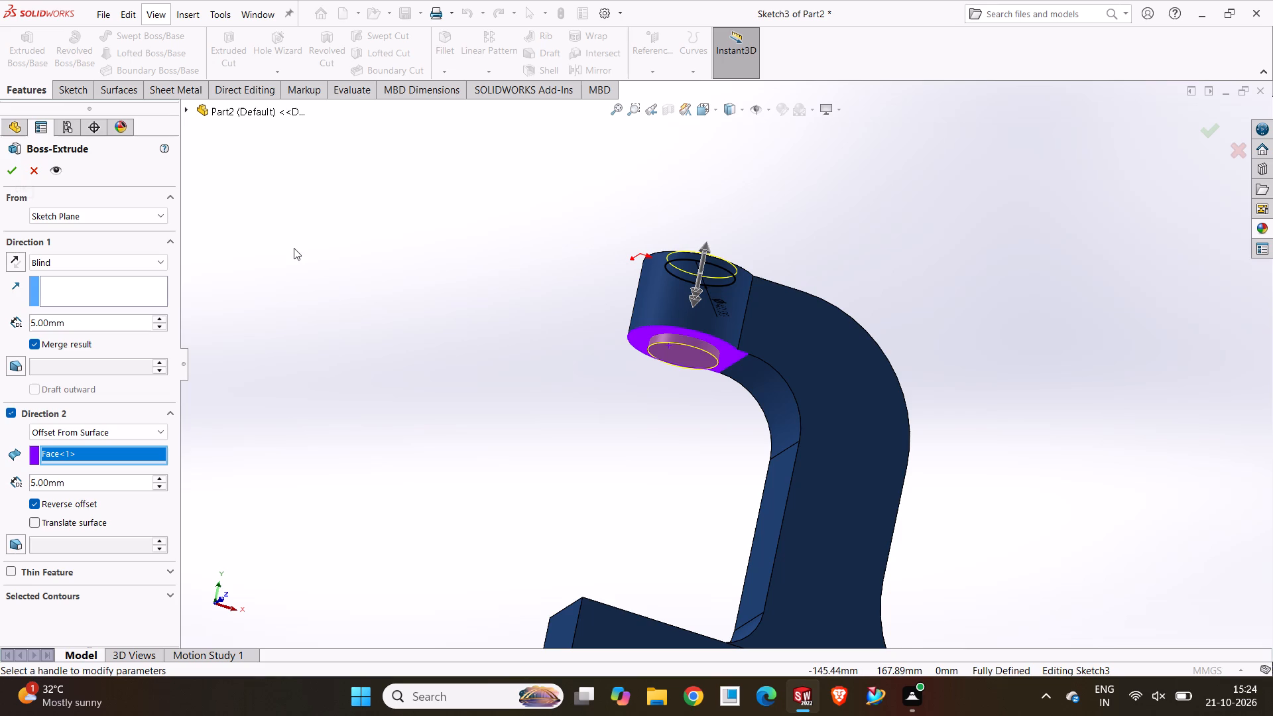
pyautogui.click(11, 176)
pyautogui.click(415, 282)
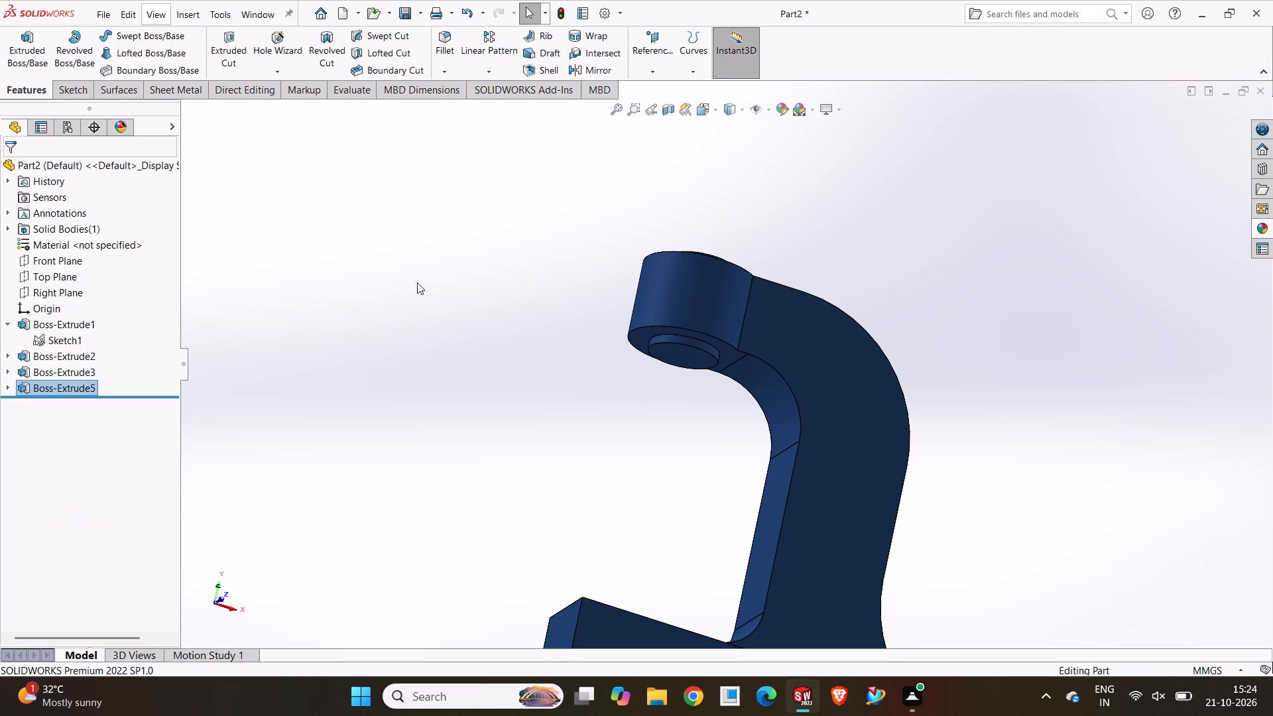
pyautogui.moveTo(602, 310); pyautogui.dragTo(533, 405, button='middle')
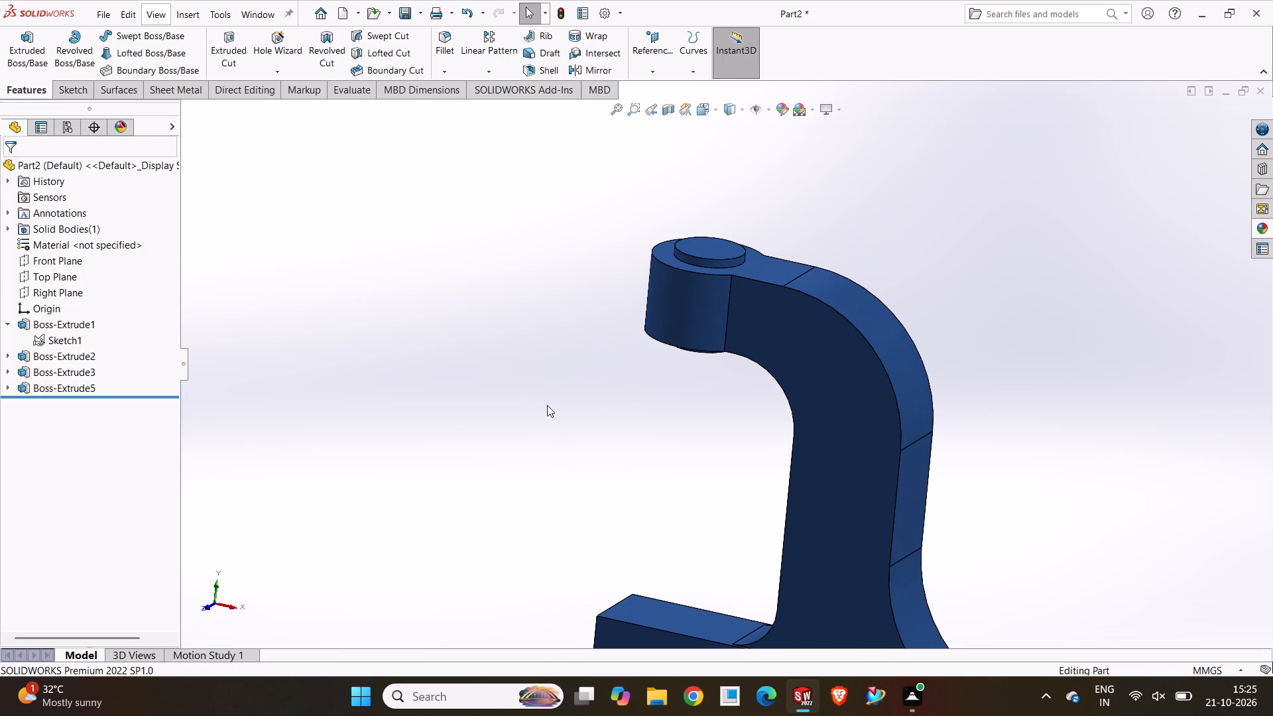
# Start a new sketch on the flat side face of the curved arm, viewed face-on.
pyautogui.scroll(-1, 804, 418)
pyautogui.scroll(4, 804, 419)
pyautogui.scroll(-3, 804, 419)
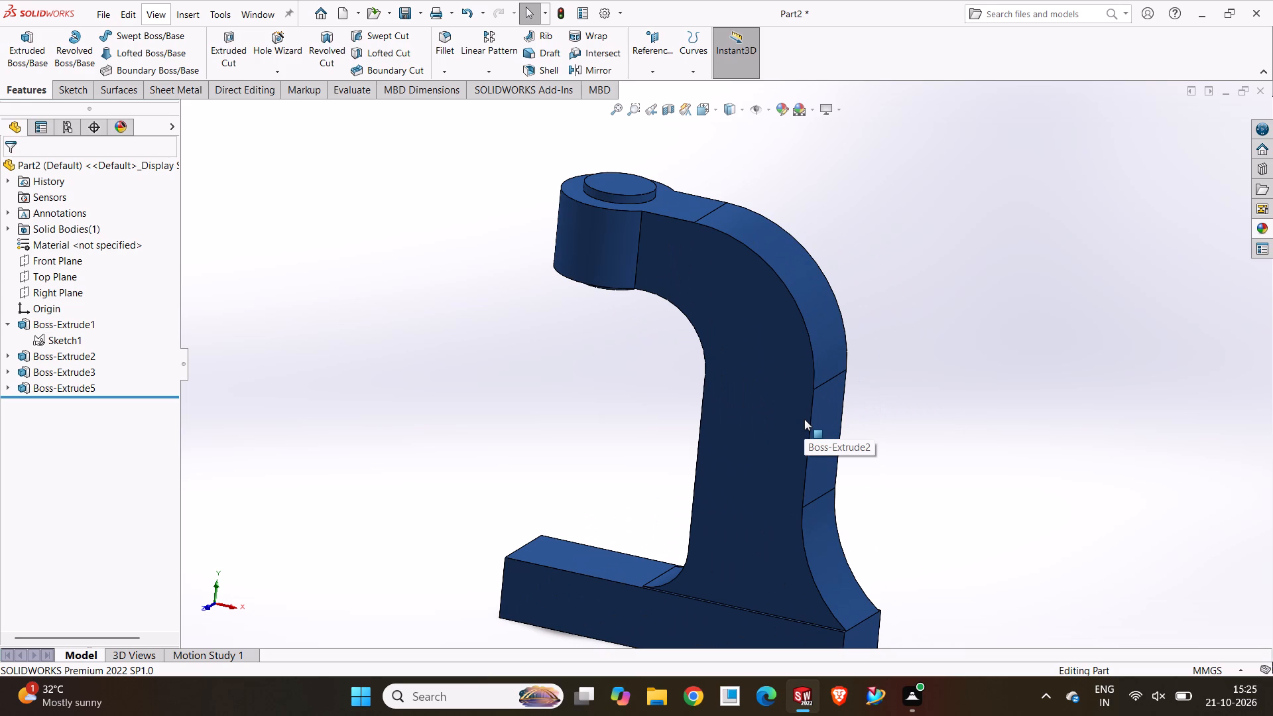
pyautogui.scroll(2, 804, 419)
pyautogui.moveTo(804, 418); pyautogui.dragTo(851, 406, button='middle')
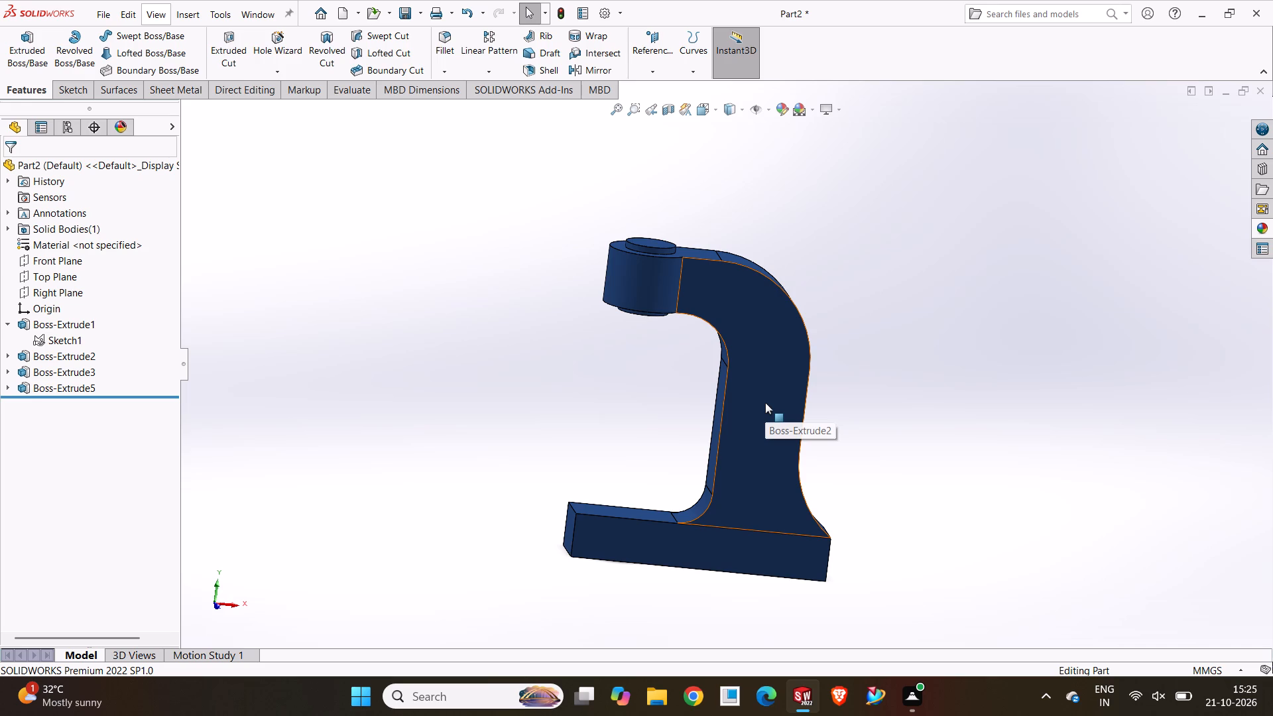
pyautogui.click(774, 391)
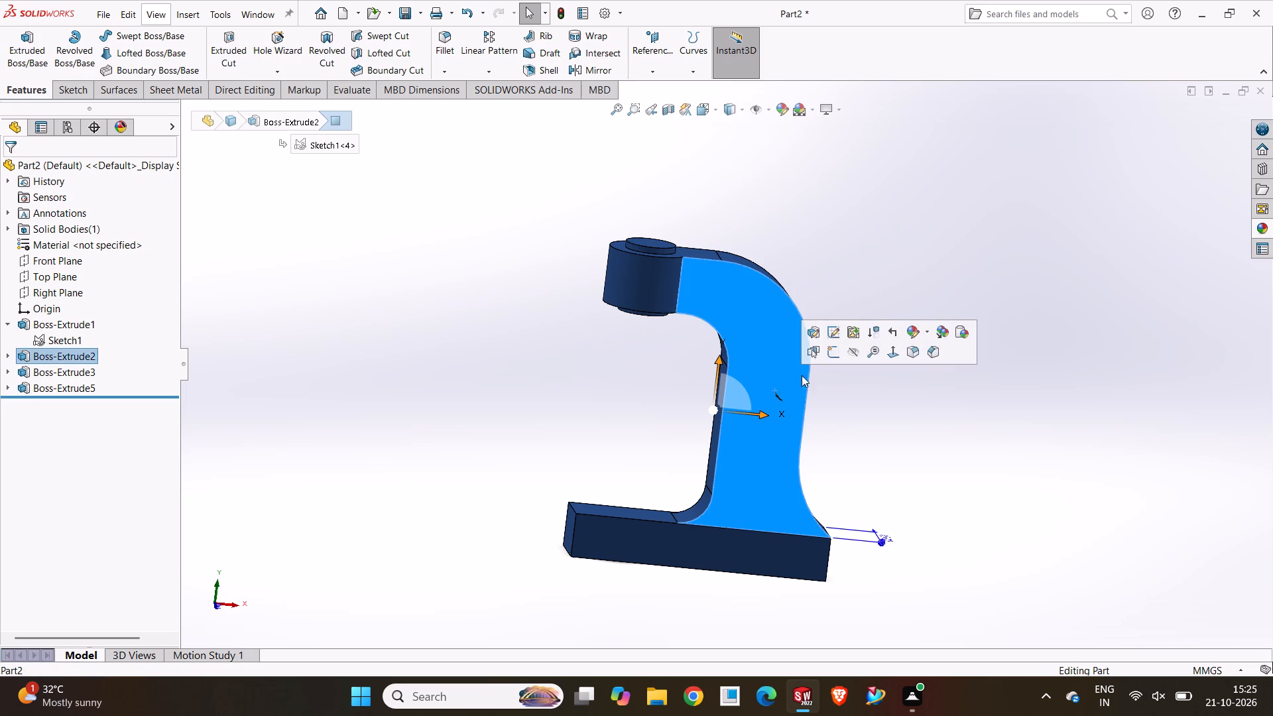
pyautogui.click(838, 356)
pyautogui.click(442, 362)
pyautogui.scroll(-2, 756, 217)
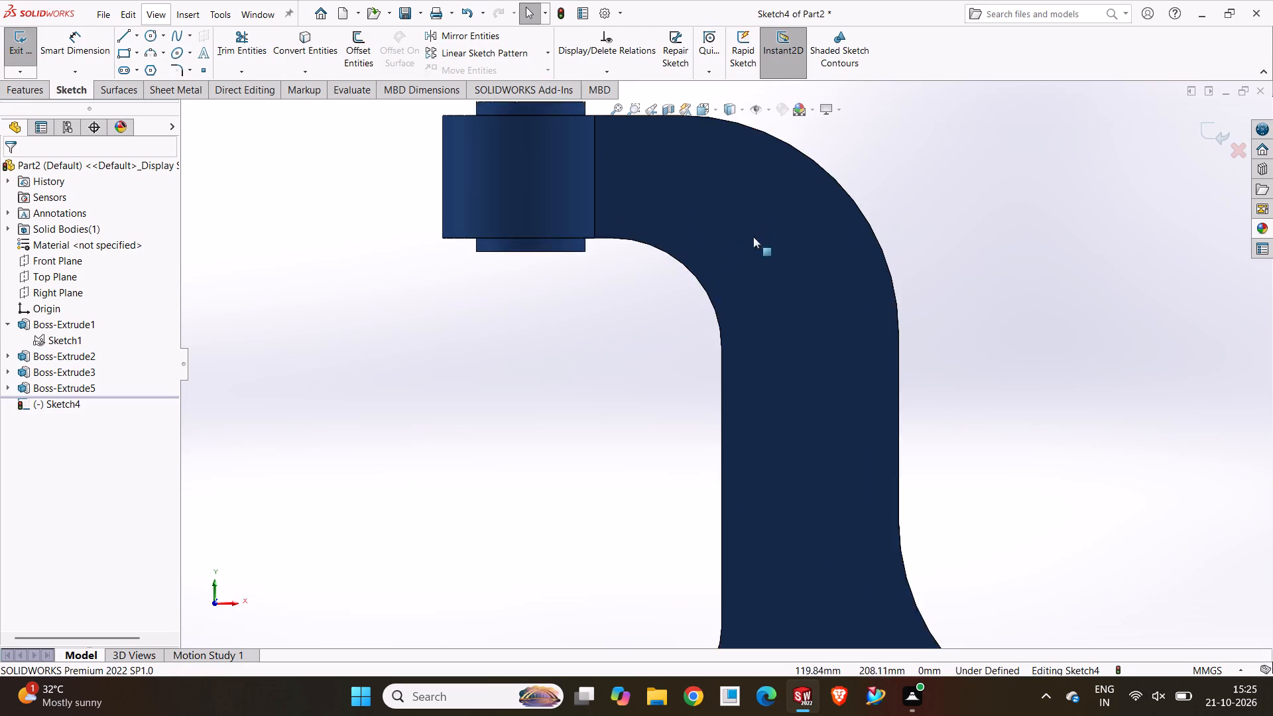
pyautogui.scroll(-1, 753, 237)
pyautogui.scroll(4, 687, 323)
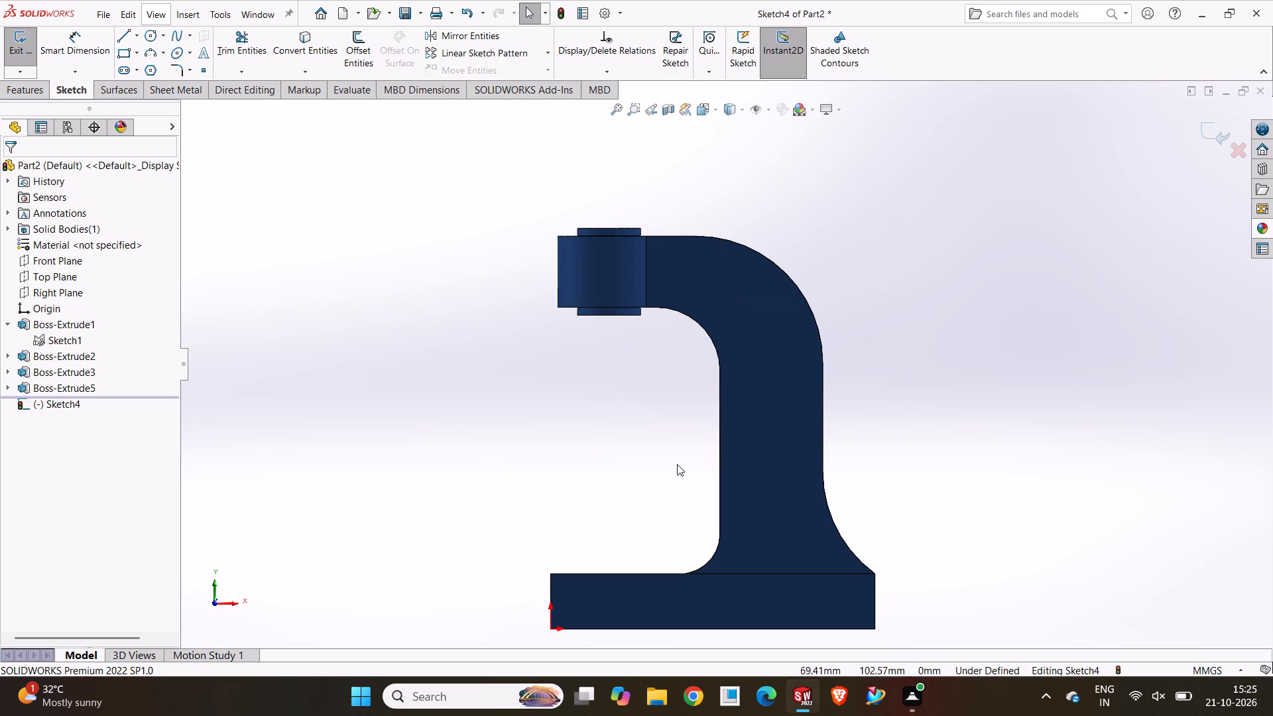
# Apply a red appearance from the Painted category to the whole part.
pyautogui.click(98, 166)
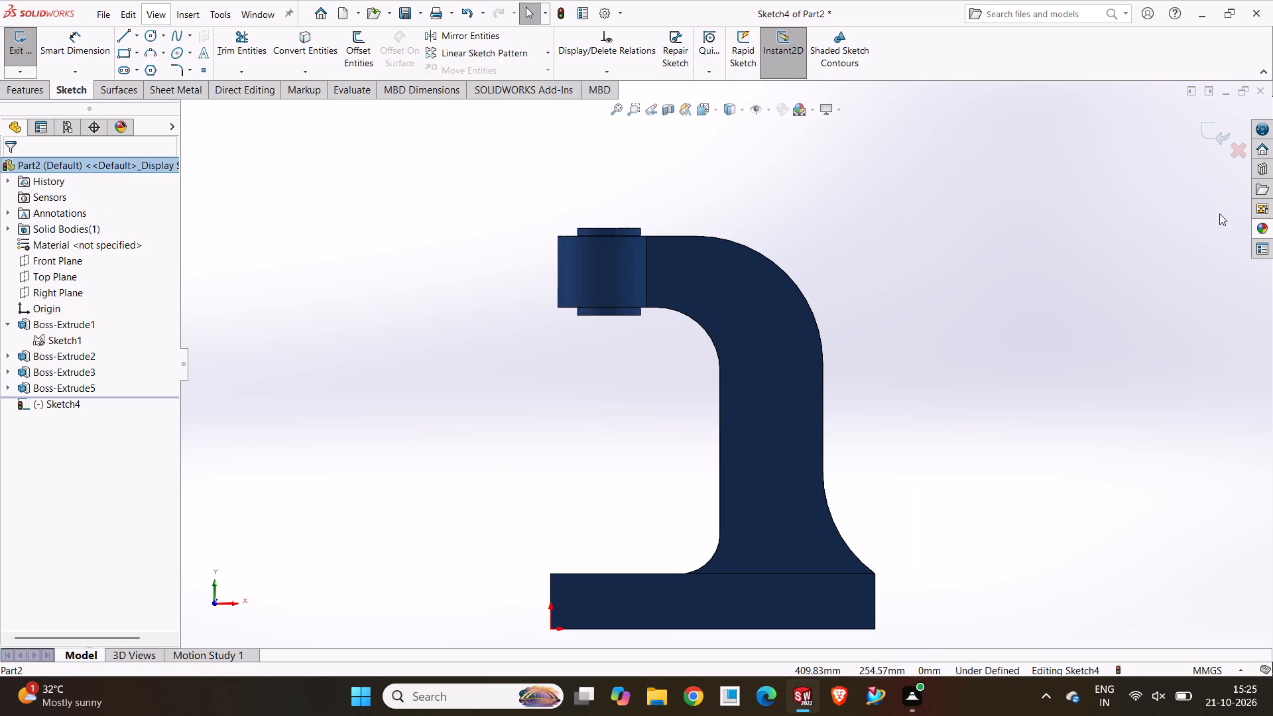
pyautogui.click(1263, 221)
pyautogui.scroll(-4, 1089, 207)
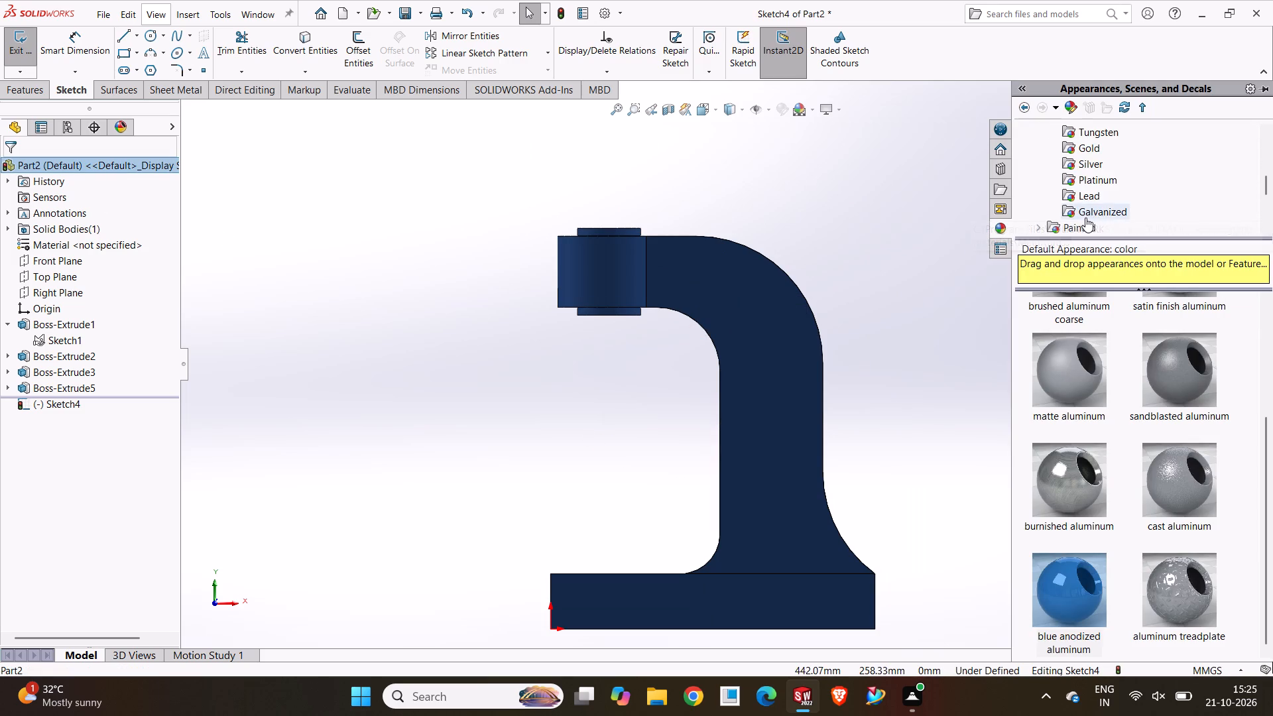
pyautogui.scroll(-2, 1098, 202)
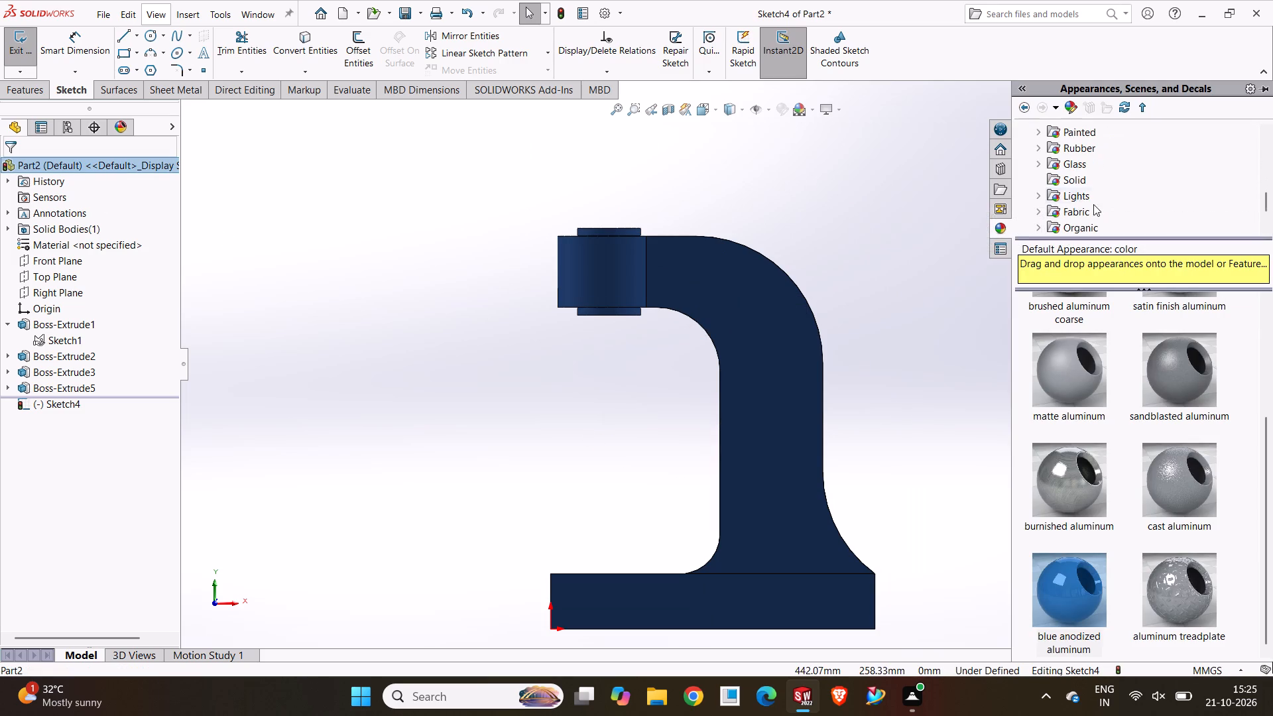
pyautogui.click(1086, 137)
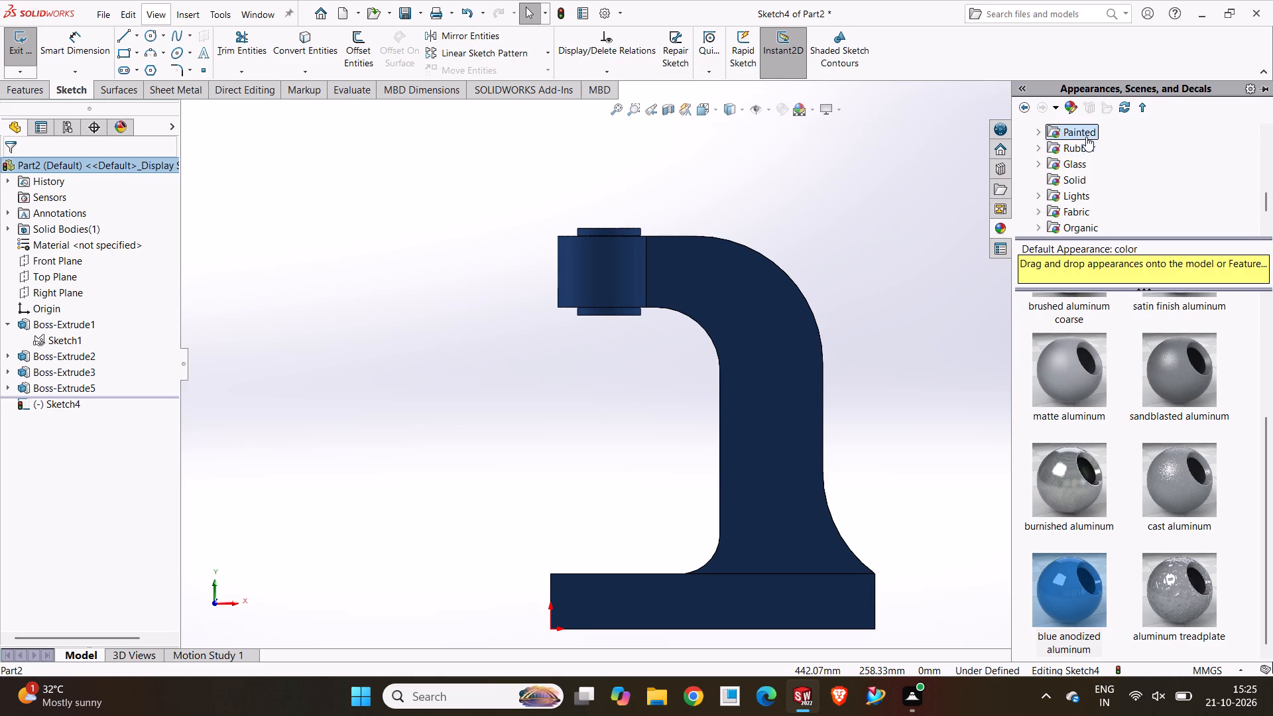
pyautogui.doubleClick(1073, 341)
pyautogui.click(501, 413)
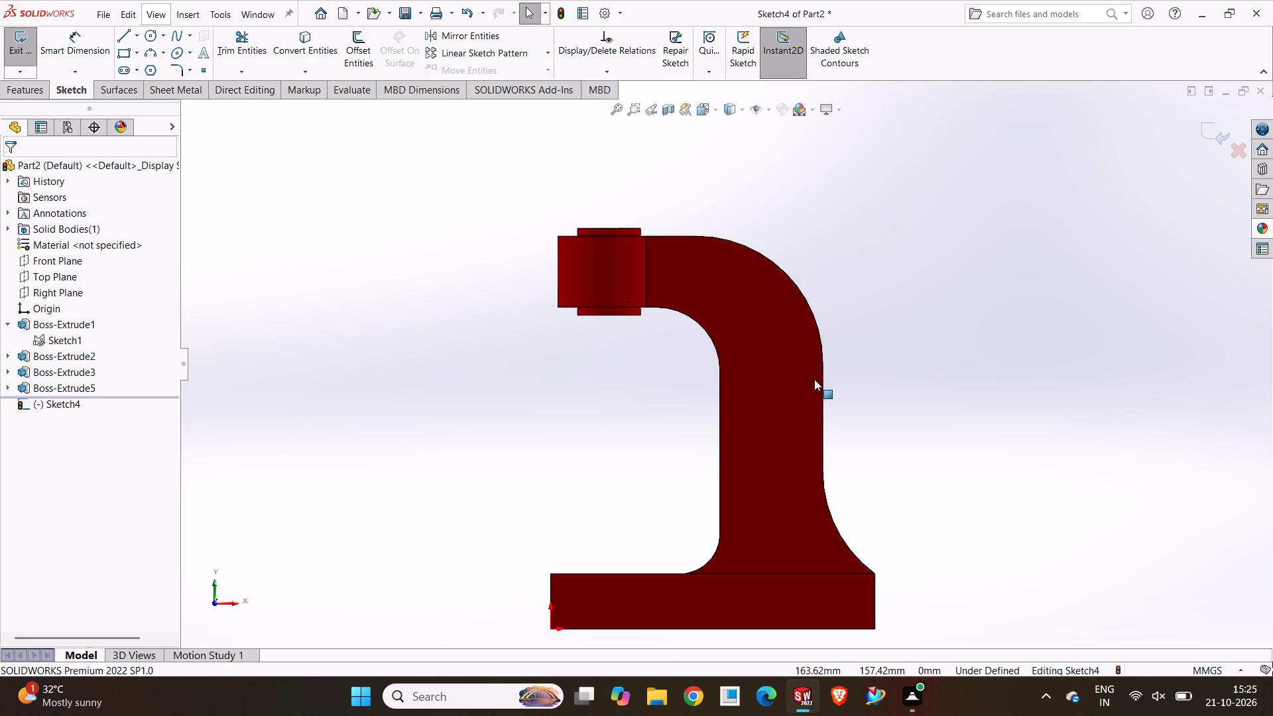
# Change the scene background to Plain White.
pyautogui.scroll(-3, 814, 379)
pyautogui.scroll(3, 734, 398)
pyautogui.click(812, 115)
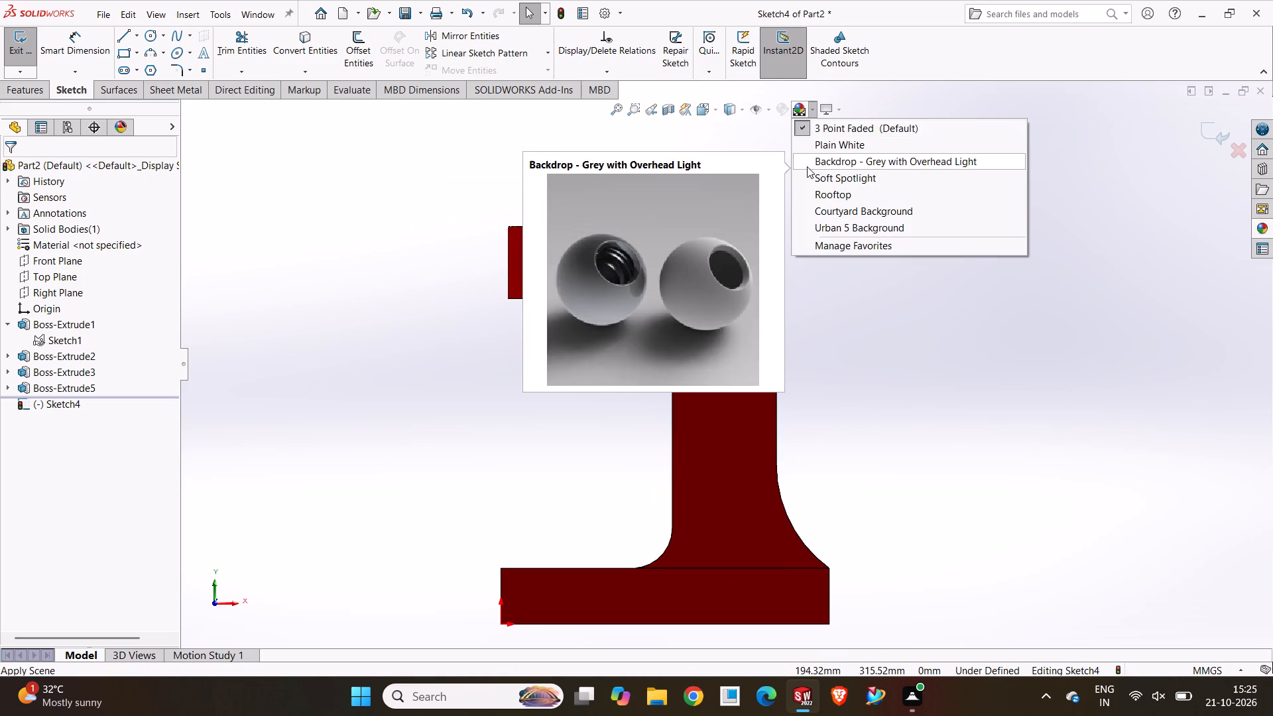
pyautogui.click(827, 146)
pyautogui.click(557, 379)
pyautogui.scroll(3, 672, 348)
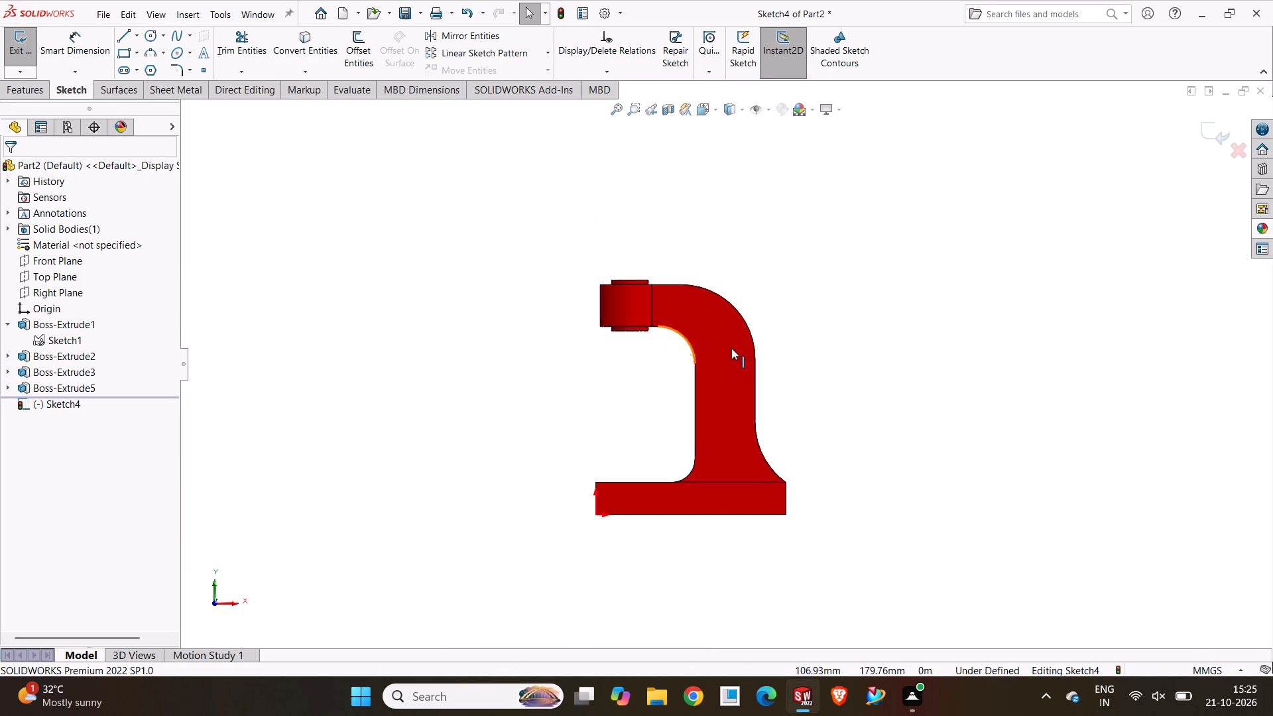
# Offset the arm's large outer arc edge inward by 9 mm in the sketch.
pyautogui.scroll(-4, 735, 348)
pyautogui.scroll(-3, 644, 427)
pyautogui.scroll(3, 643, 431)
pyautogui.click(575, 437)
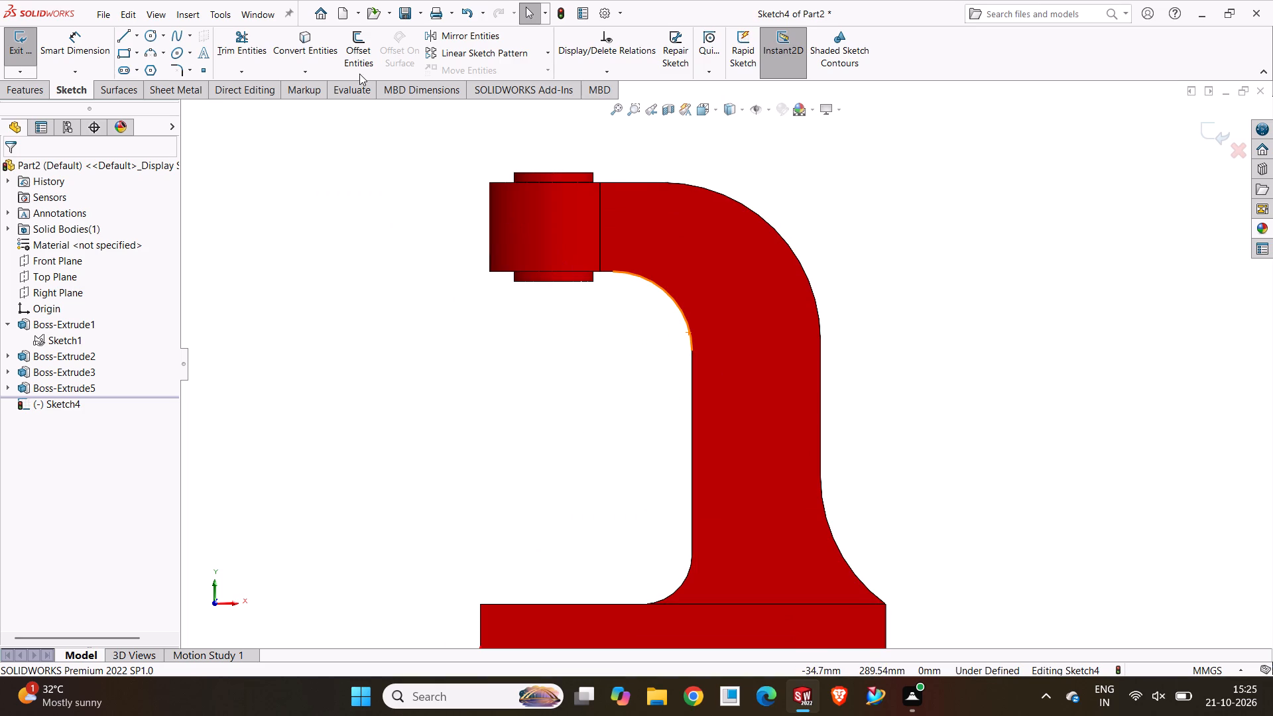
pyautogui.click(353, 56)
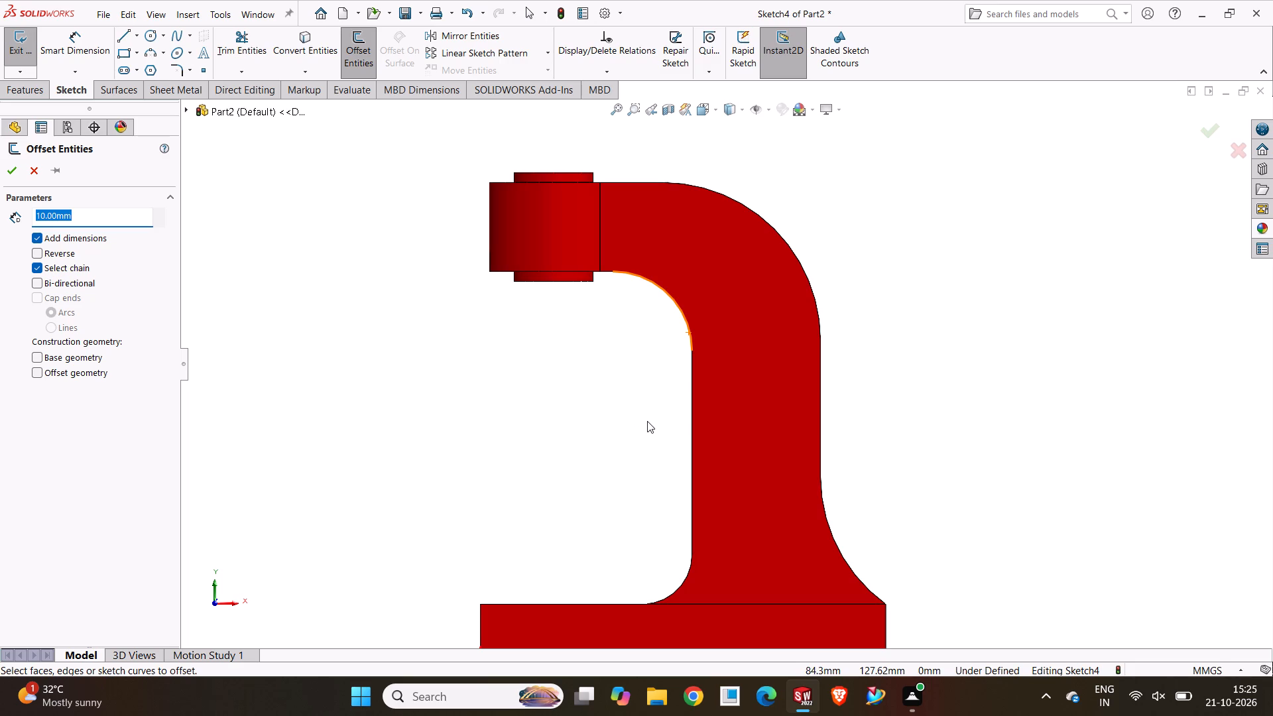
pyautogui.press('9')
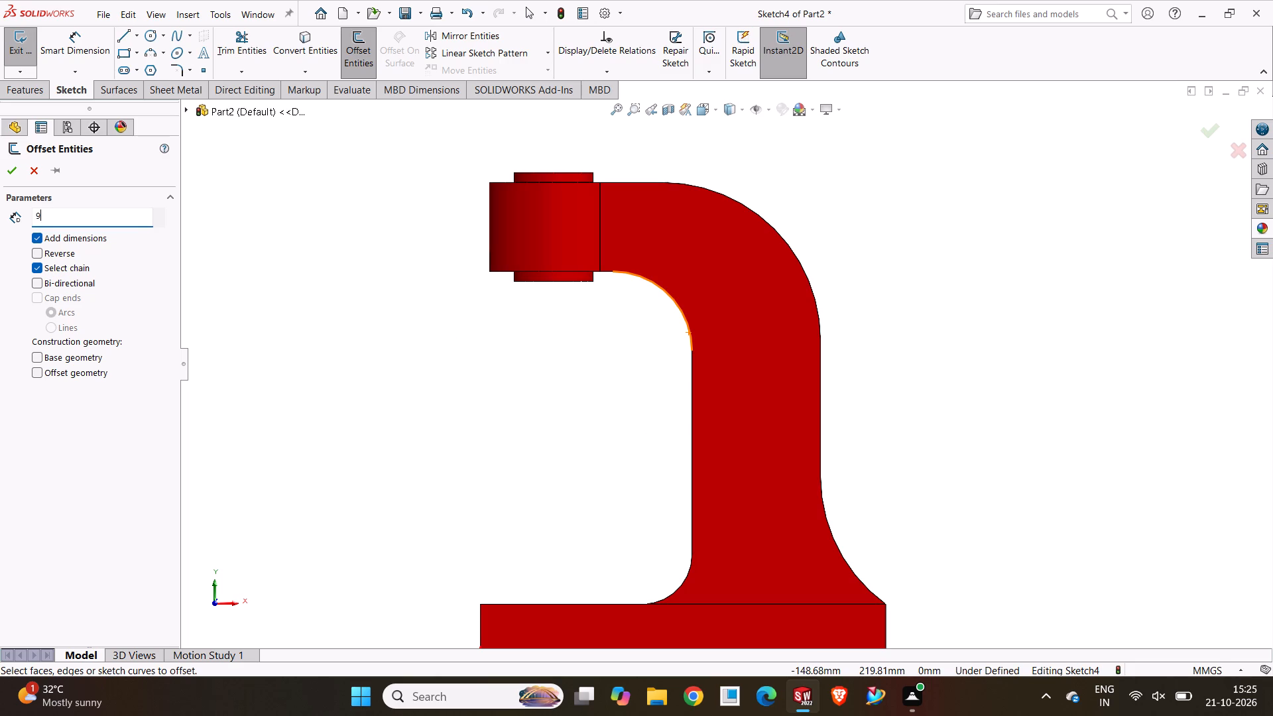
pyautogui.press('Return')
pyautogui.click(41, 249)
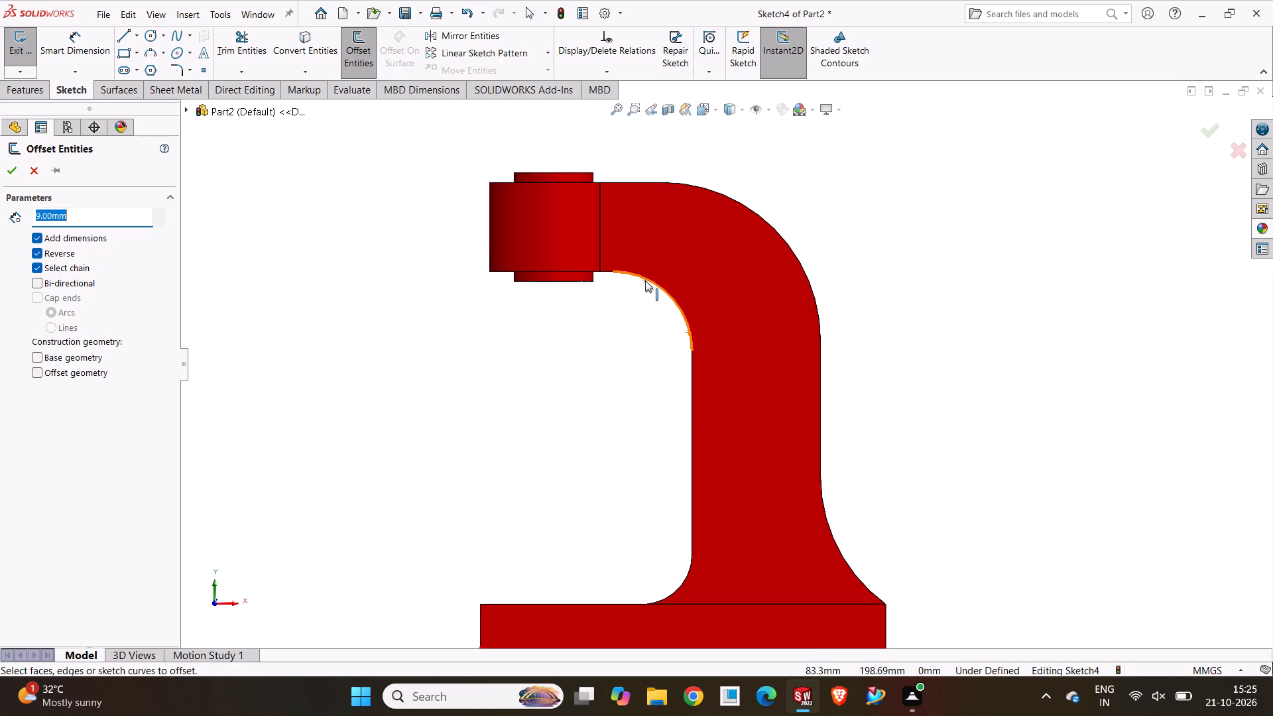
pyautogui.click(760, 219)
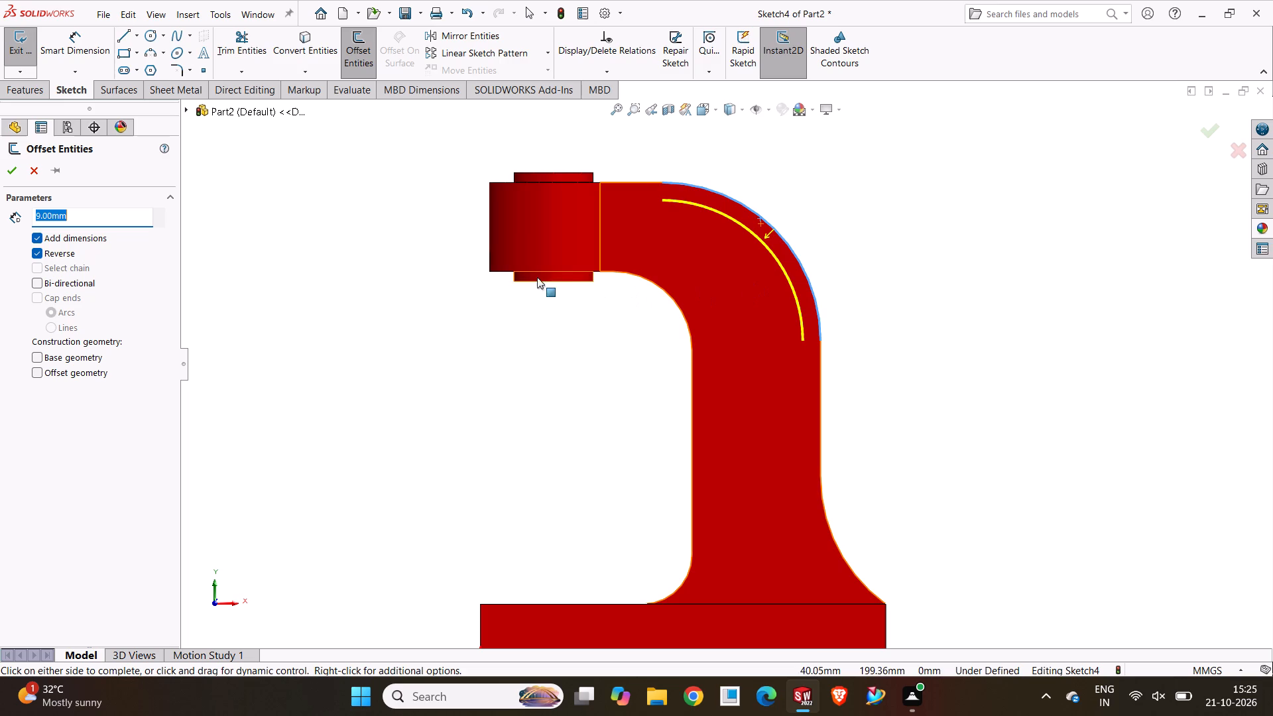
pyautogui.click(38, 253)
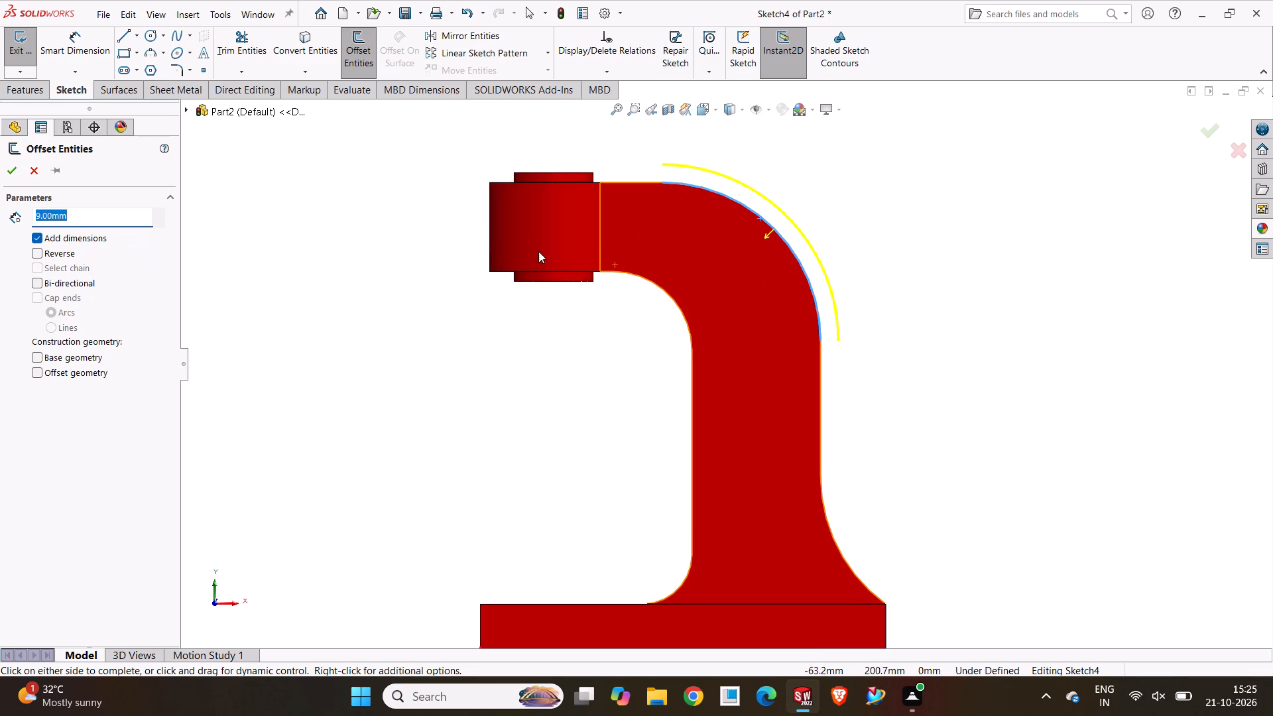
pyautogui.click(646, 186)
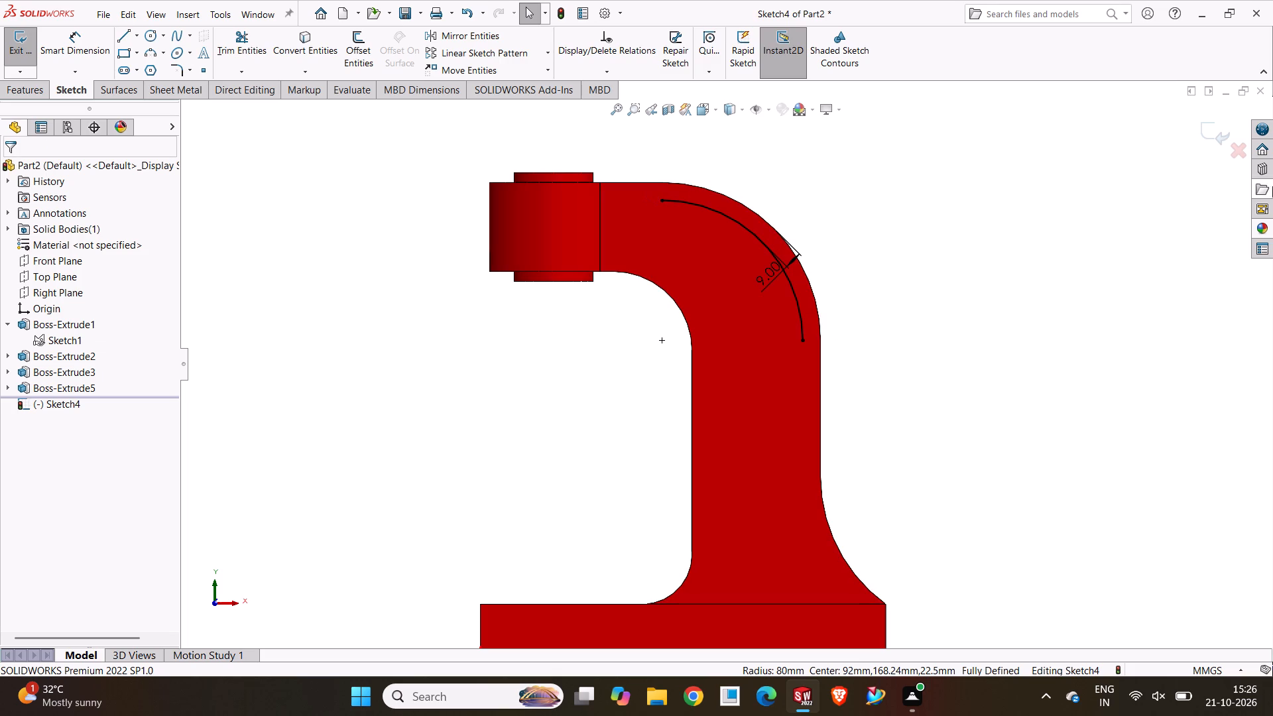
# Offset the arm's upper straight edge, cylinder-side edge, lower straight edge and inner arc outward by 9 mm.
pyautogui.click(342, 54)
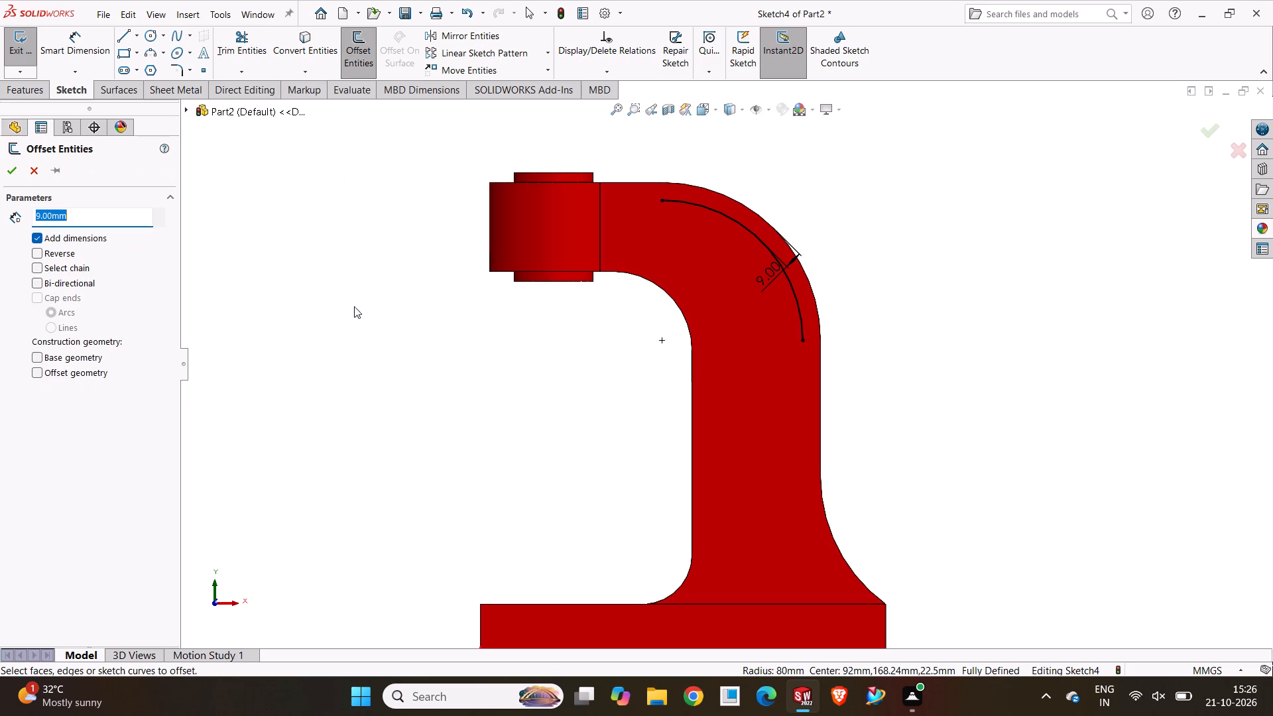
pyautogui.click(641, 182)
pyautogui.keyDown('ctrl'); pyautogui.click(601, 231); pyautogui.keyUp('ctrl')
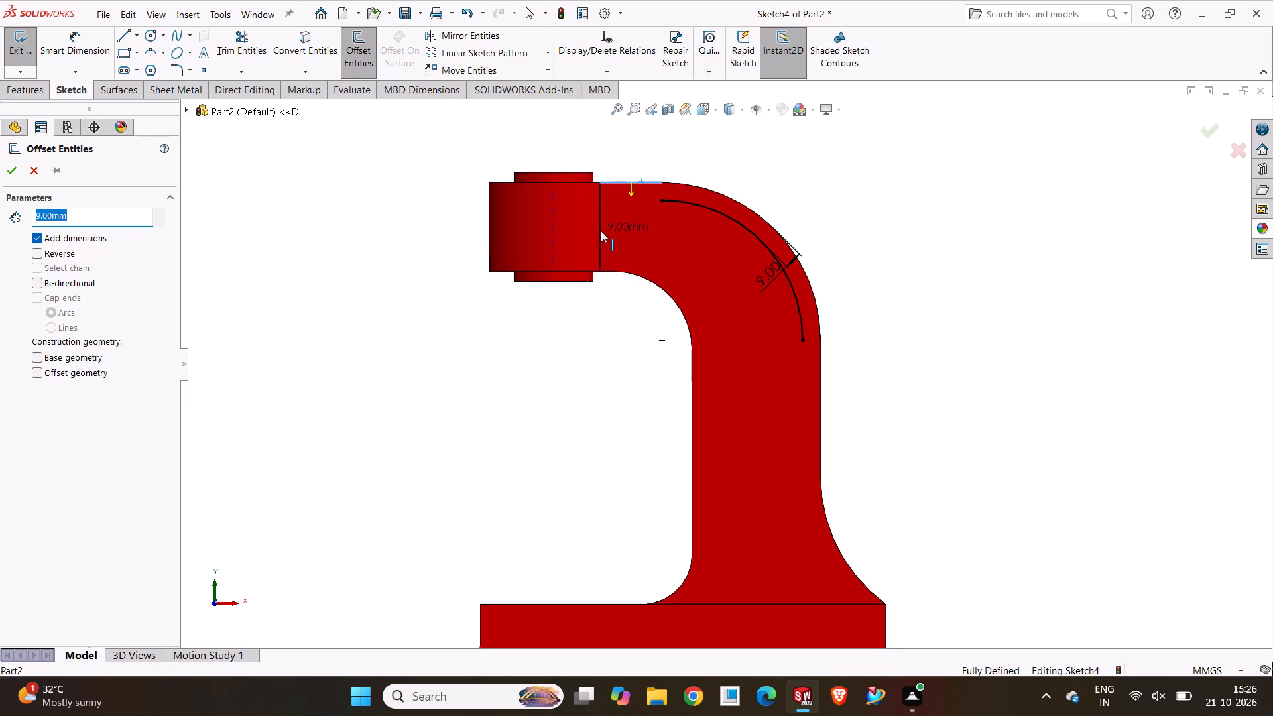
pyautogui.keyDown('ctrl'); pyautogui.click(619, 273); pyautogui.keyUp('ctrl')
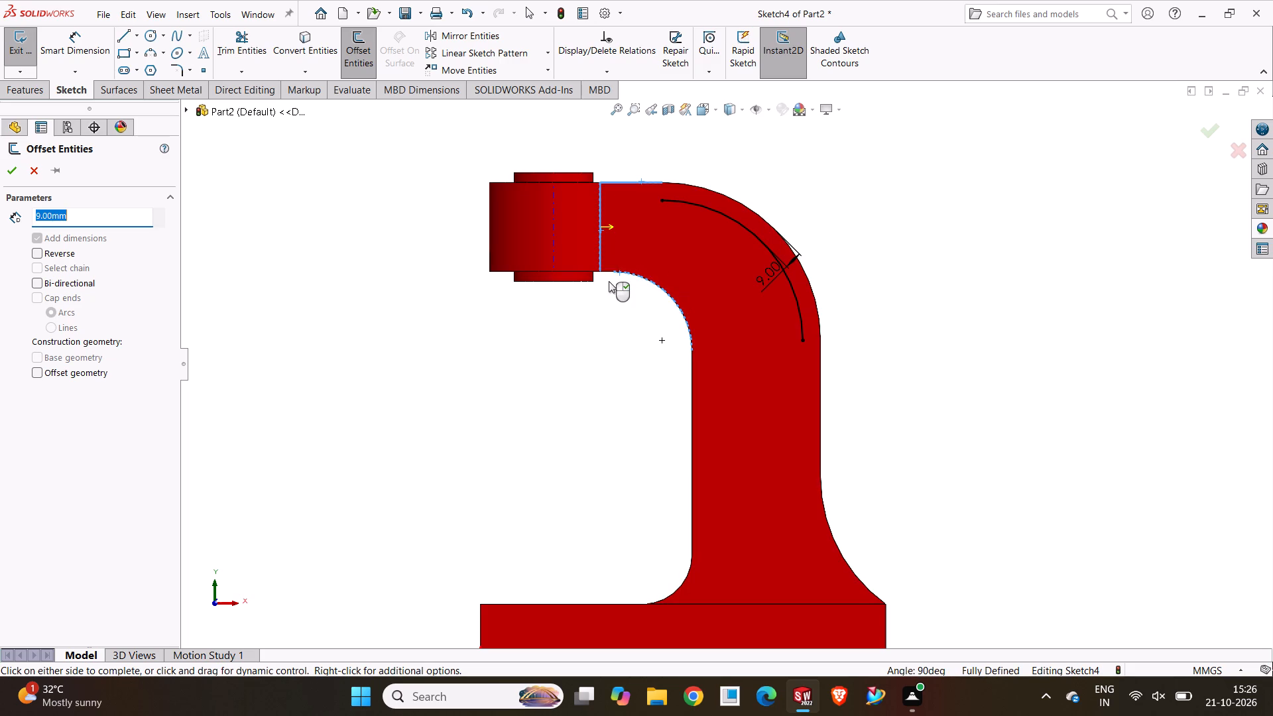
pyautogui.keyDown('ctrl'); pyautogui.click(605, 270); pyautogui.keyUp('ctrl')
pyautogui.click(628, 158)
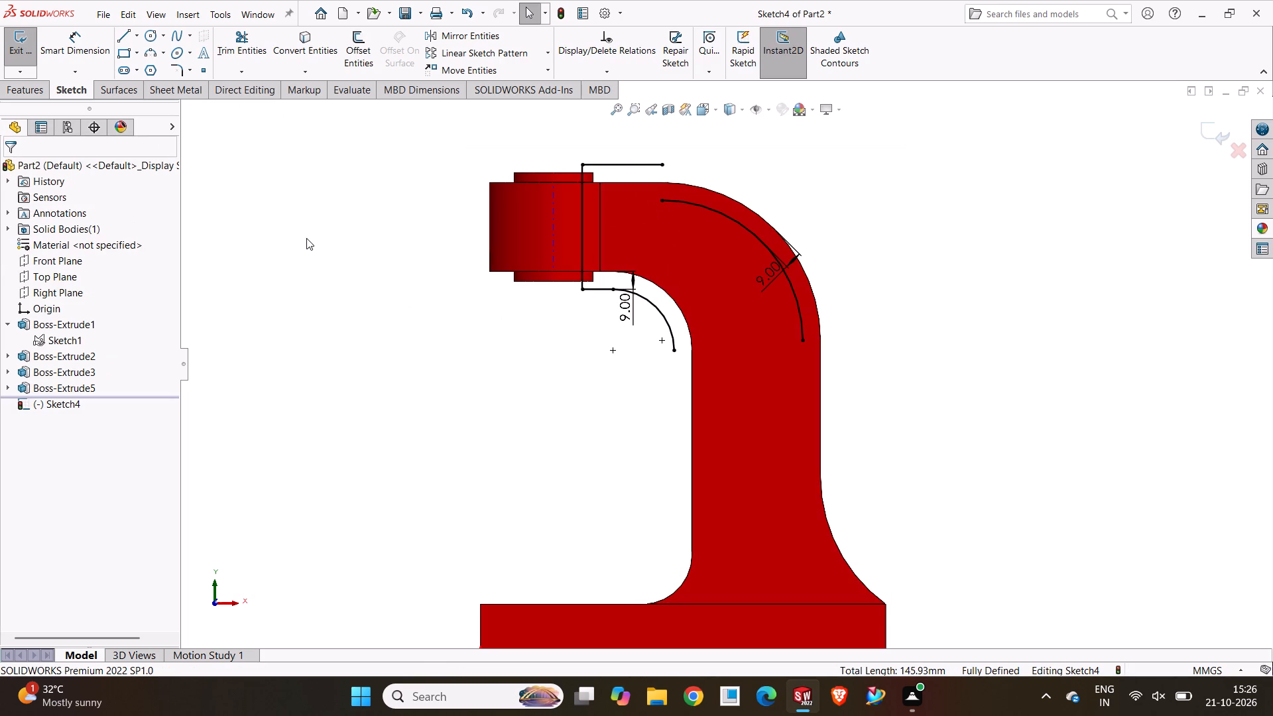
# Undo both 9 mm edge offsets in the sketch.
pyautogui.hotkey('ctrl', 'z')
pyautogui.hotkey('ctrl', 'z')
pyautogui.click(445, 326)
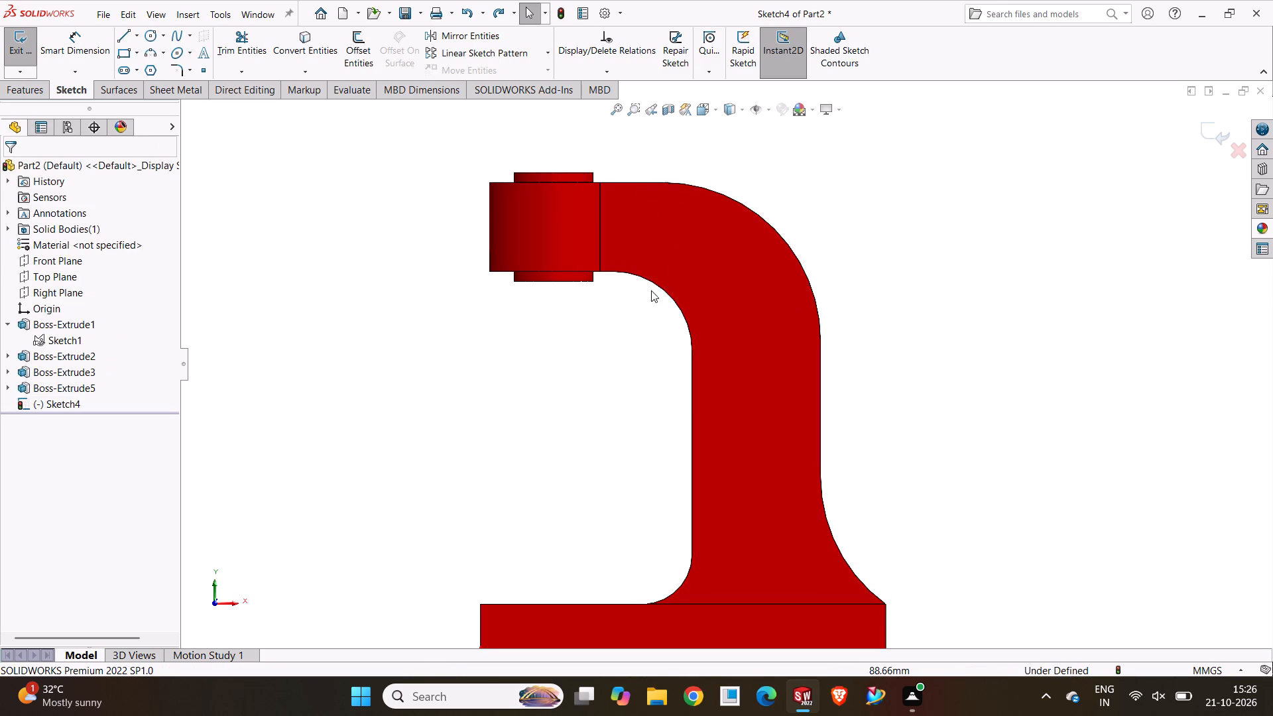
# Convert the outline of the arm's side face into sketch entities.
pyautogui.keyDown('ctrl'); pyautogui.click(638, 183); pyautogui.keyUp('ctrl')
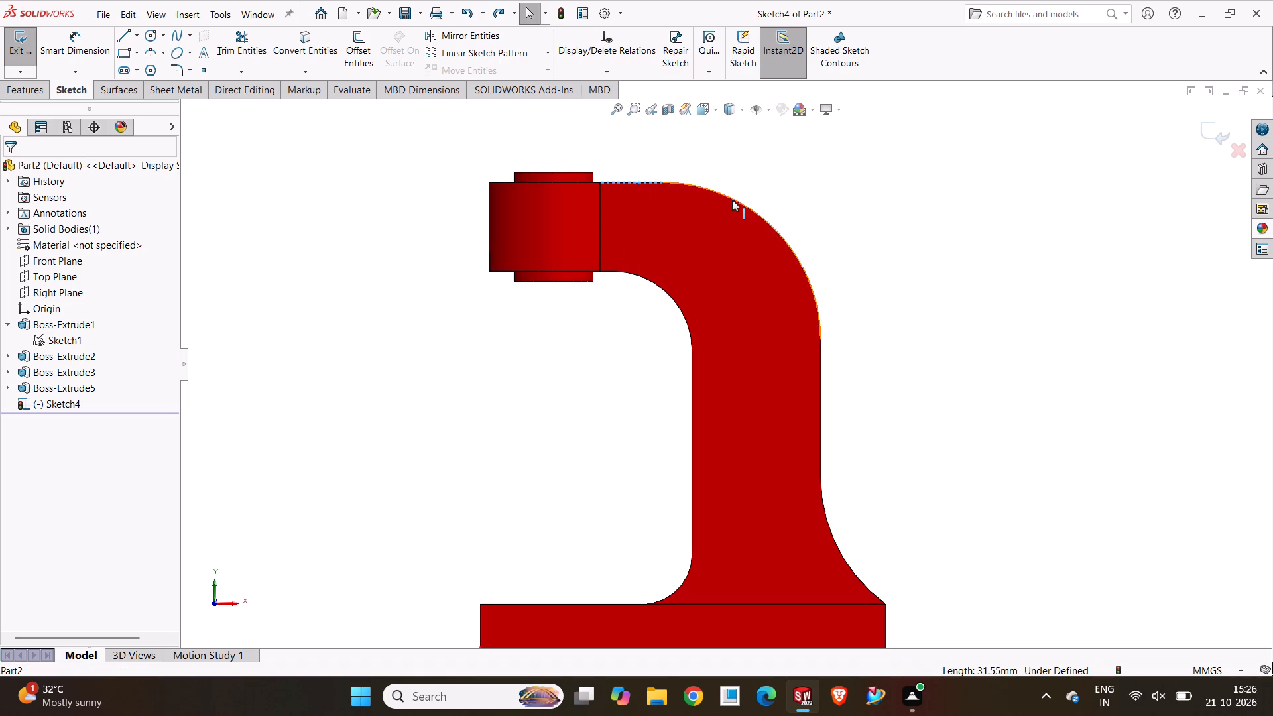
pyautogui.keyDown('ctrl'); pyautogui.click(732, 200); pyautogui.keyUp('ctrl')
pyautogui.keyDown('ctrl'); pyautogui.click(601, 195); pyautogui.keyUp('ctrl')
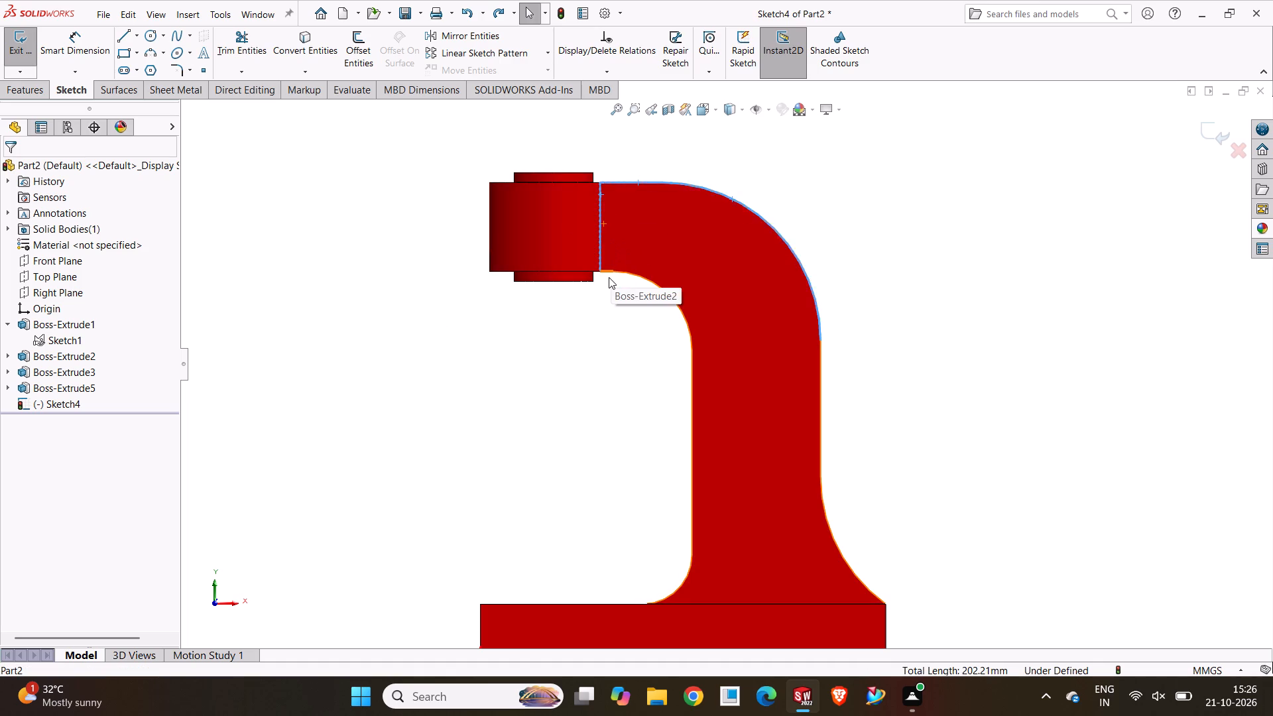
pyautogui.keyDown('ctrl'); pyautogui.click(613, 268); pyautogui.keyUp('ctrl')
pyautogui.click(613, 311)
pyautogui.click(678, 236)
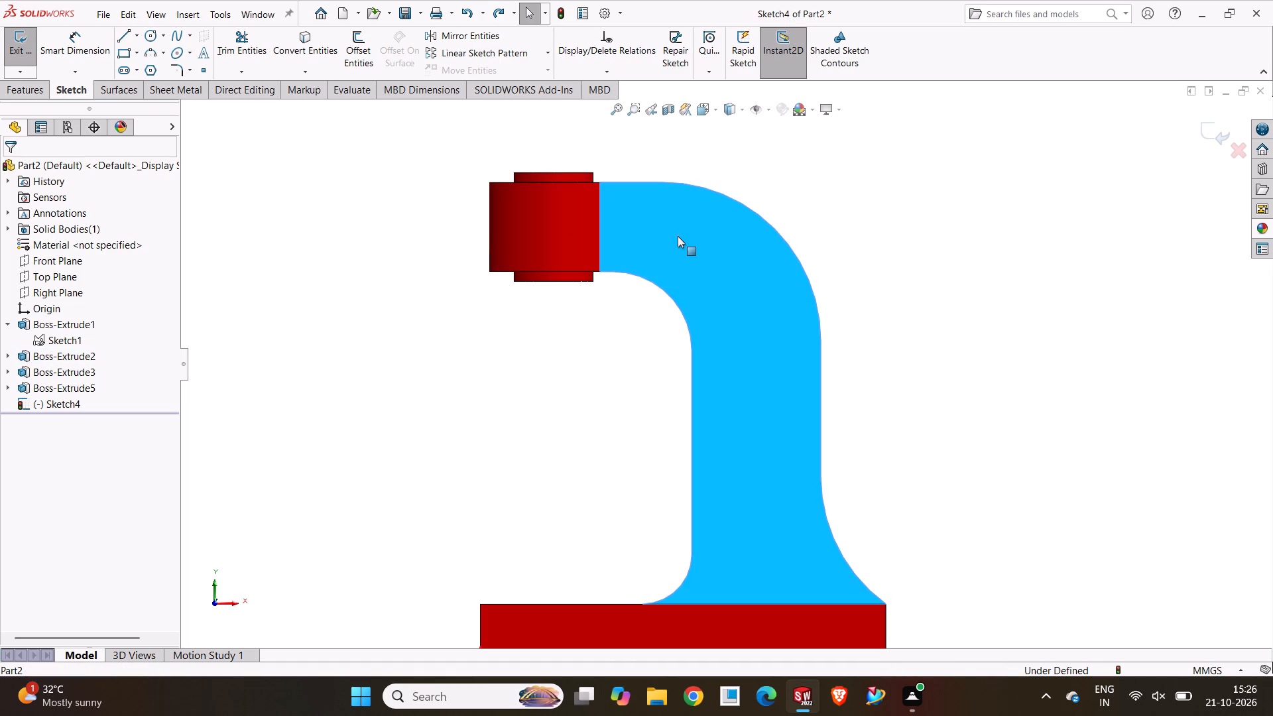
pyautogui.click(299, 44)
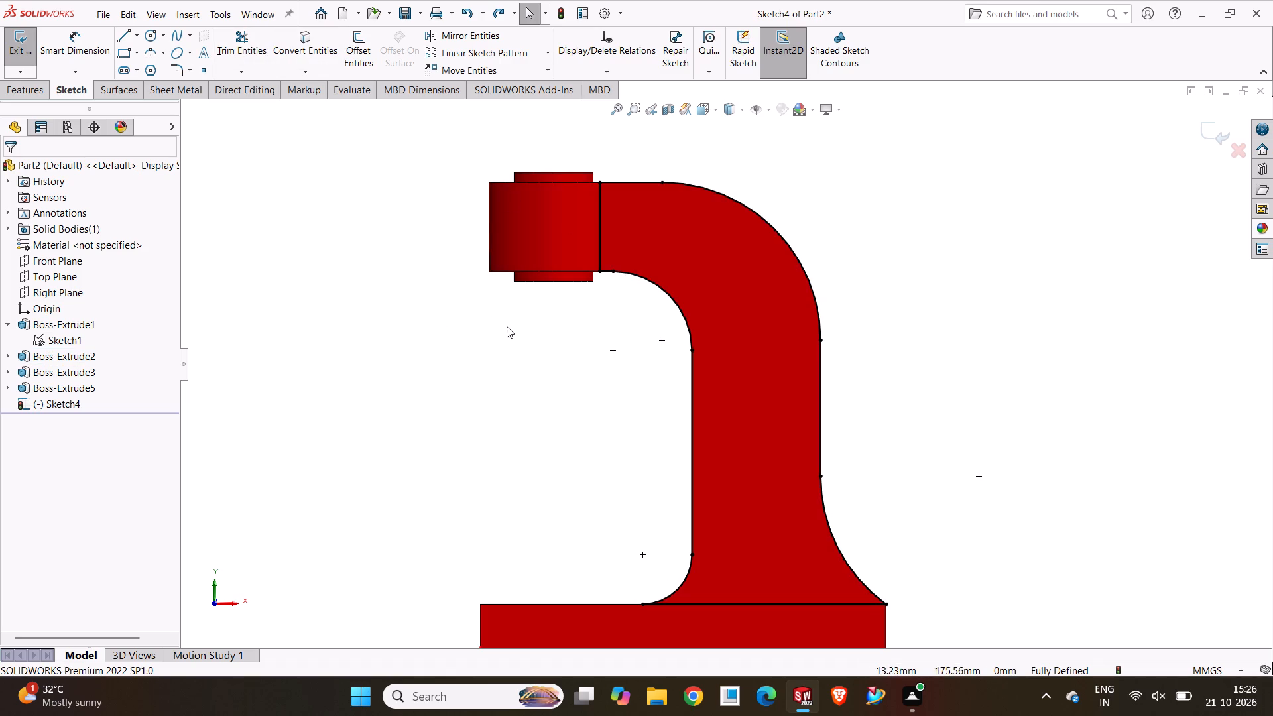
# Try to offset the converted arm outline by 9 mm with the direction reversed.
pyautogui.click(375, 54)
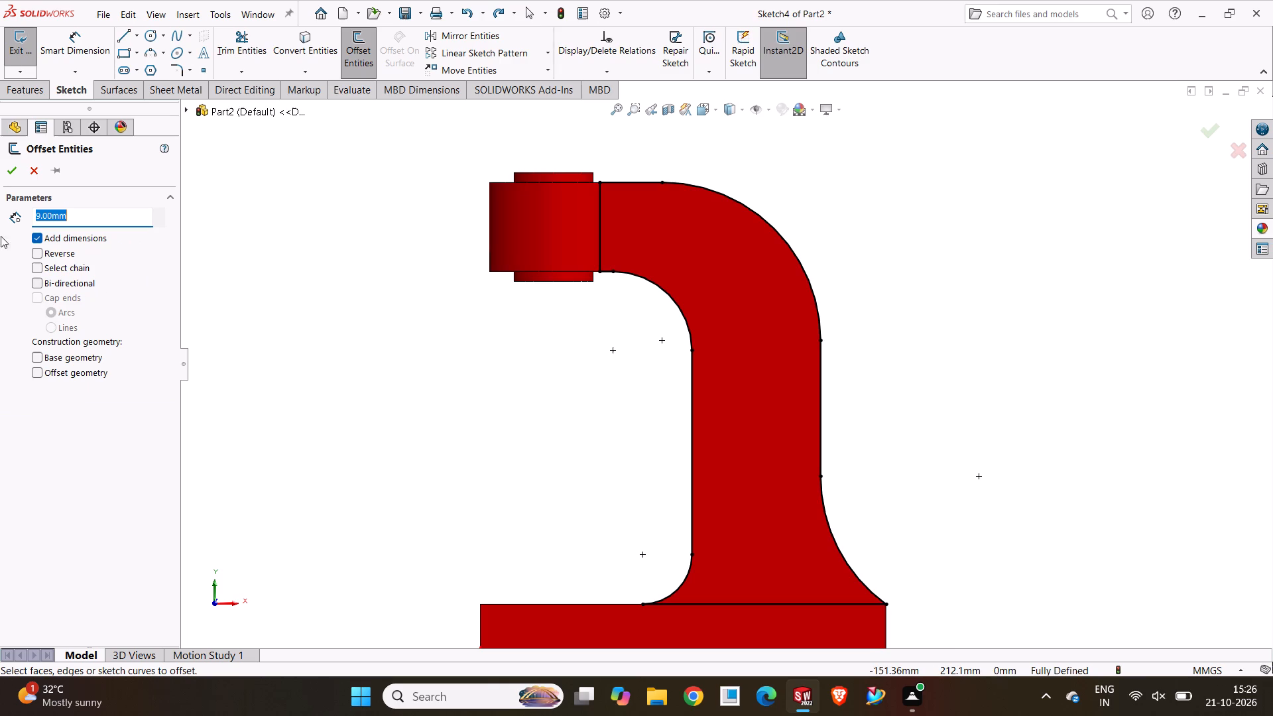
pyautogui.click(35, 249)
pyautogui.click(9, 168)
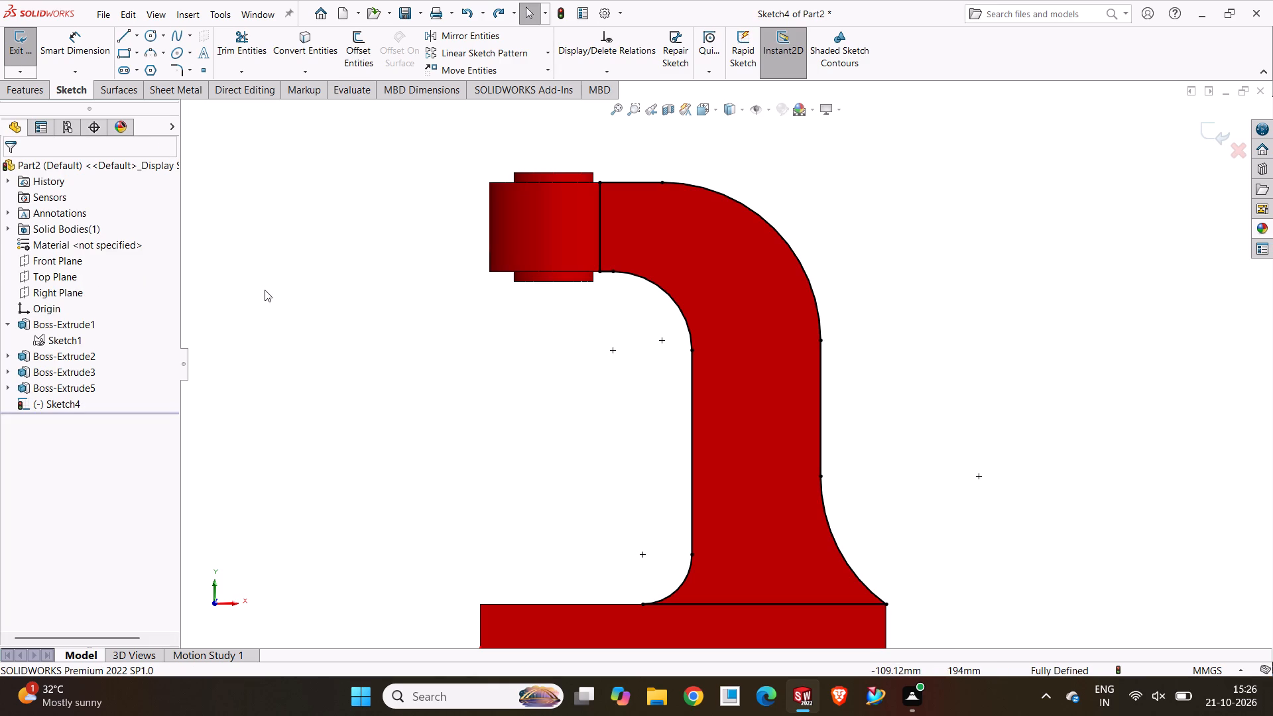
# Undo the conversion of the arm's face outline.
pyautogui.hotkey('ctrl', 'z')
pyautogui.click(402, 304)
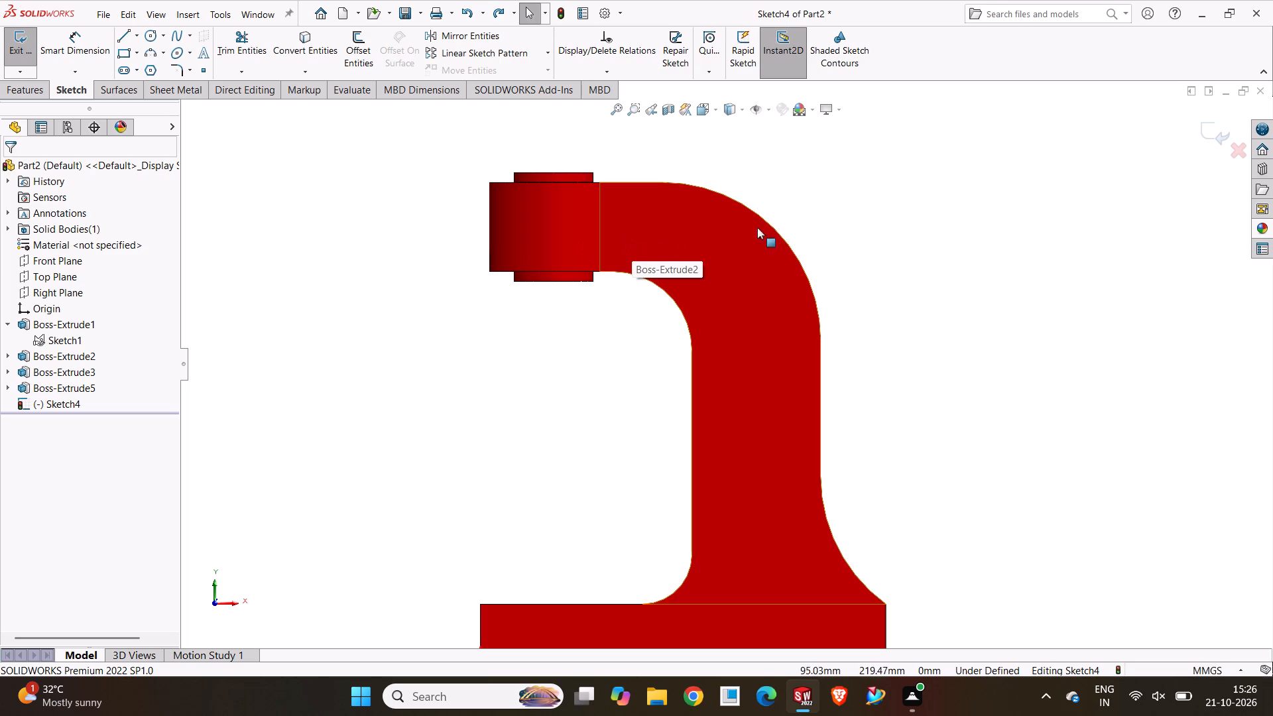
# Offset the edges around the arm's side face inward by 9 mm, with the direction reversed, as one closed outline.
pyautogui.click(776, 229)
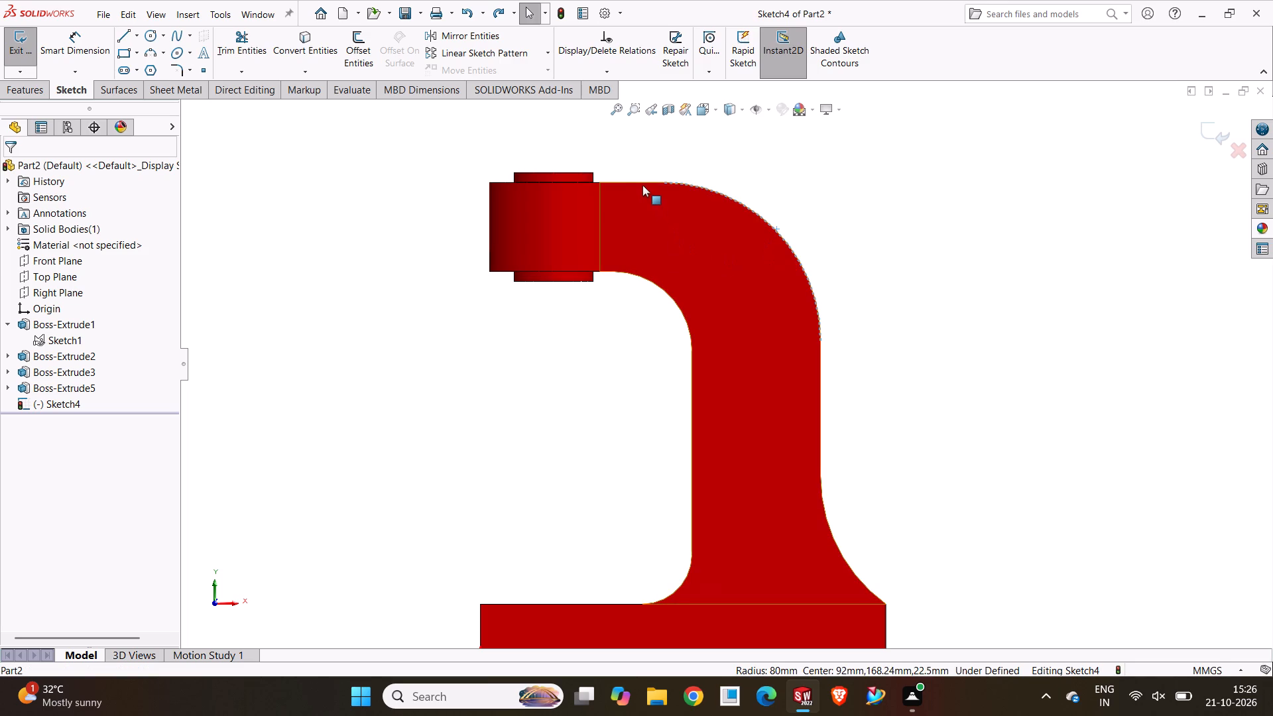
pyautogui.keyDown('ctrl'); pyautogui.click(644, 183); pyautogui.keyUp('ctrl')
pyautogui.keyDown('ctrl'); pyautogui.click(601, 211); pyautogui.keyUp('ctrl')
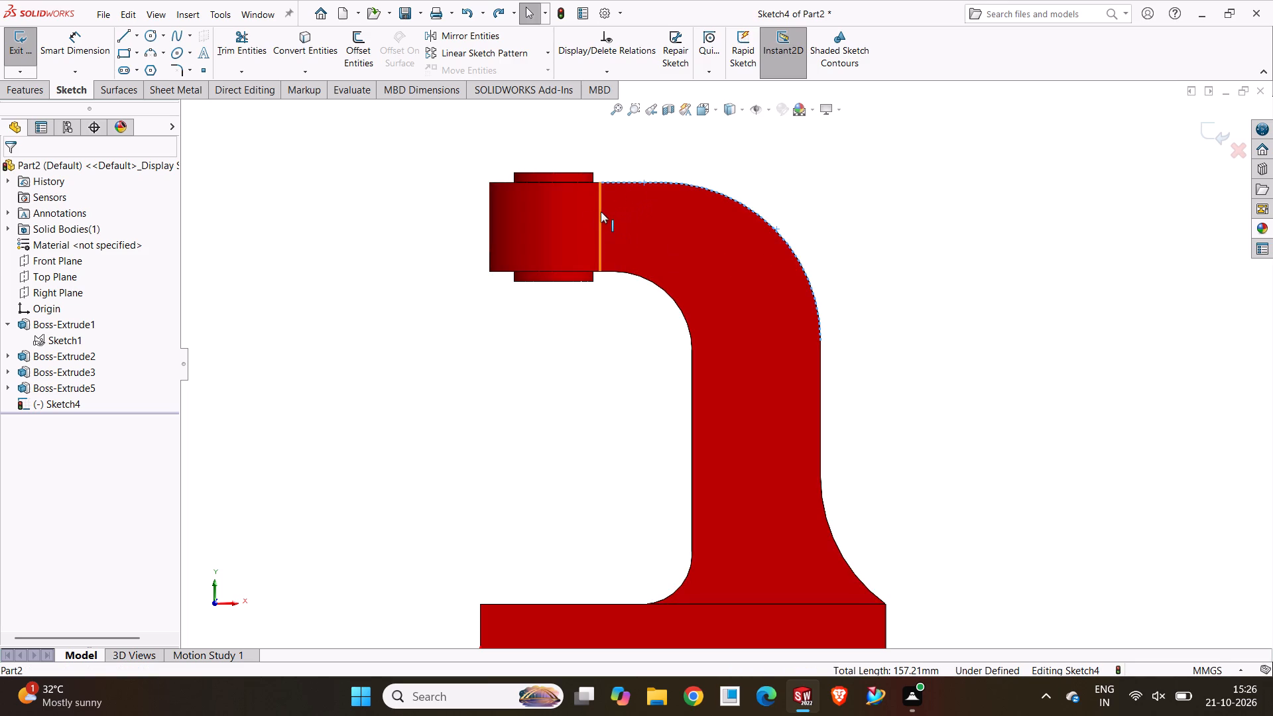
pyautogui.keyDown('ctrl'); pyautogui.click(609, 270); pyautogui.keyUp('ctrl')
pyautogui.keyDown('ctrl'); pyautogui.click(629, 274); pyautogui.keyUp('ctrl')
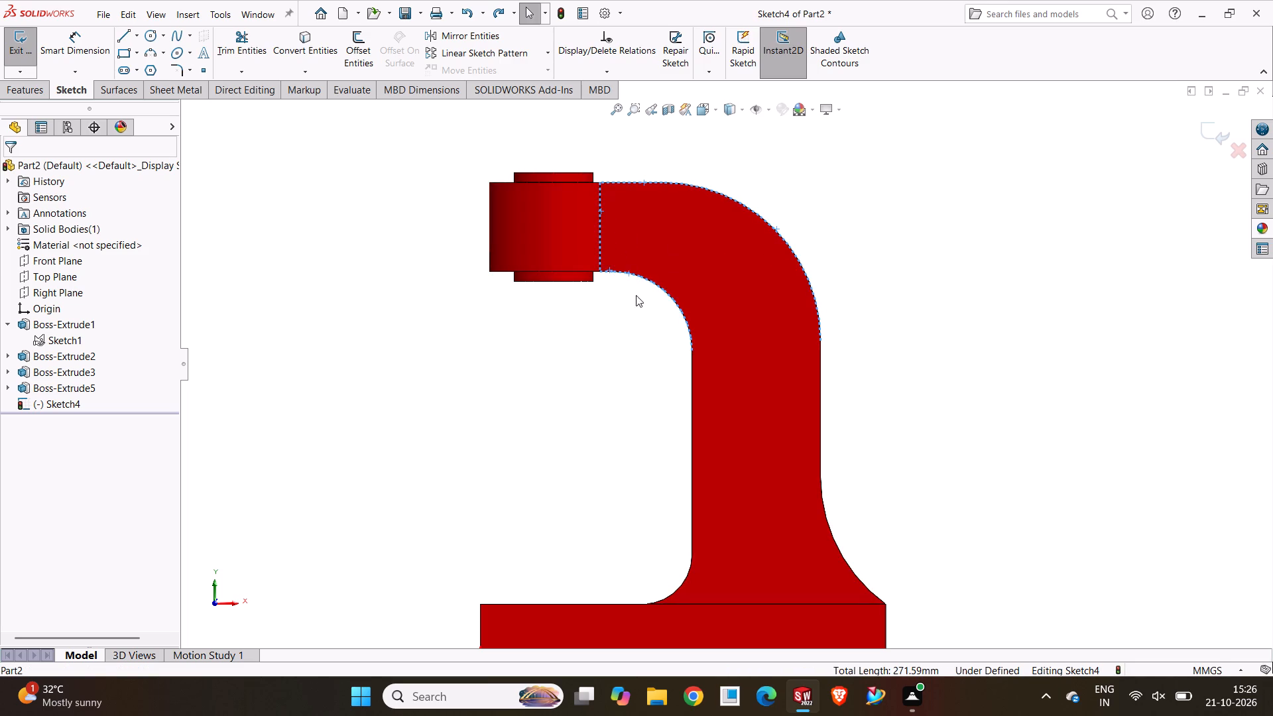
pyautogui.keyDown('ctrl'); pyautogui.click(693, 386); pyautogui.keyUp('ctrl')
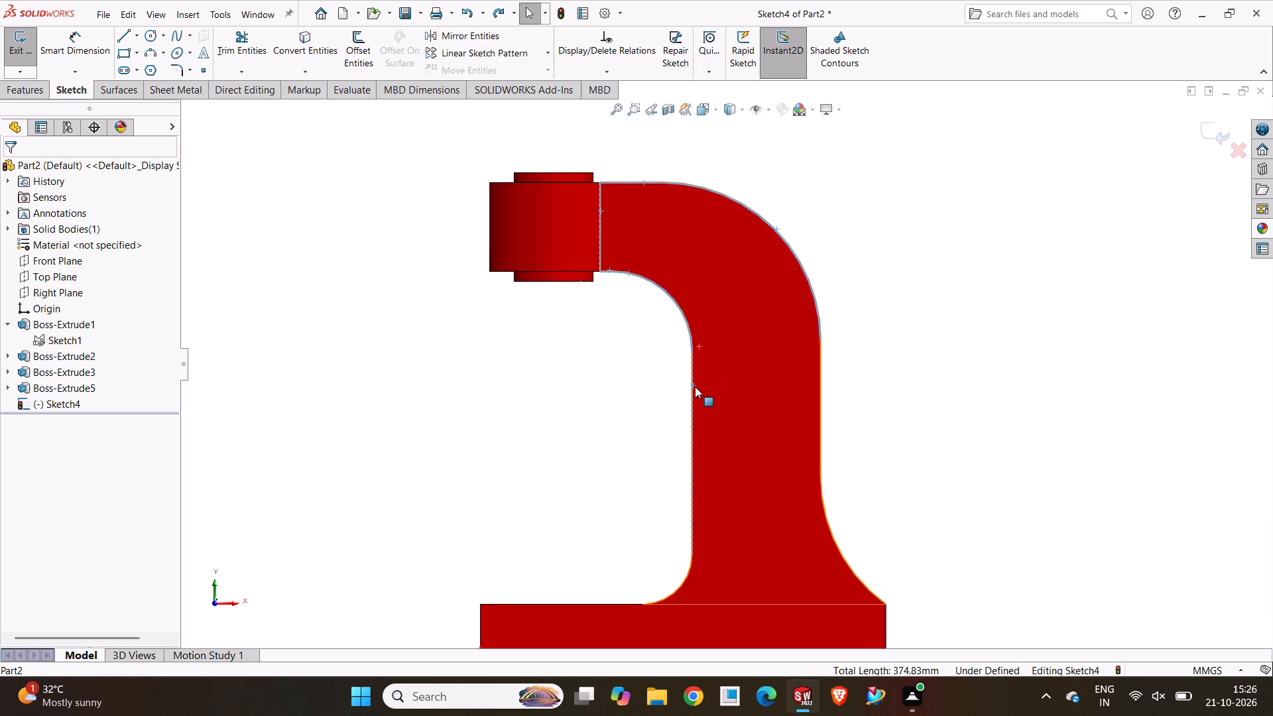
pyautogui.keyDown('ctrl'); pyautogui.click(819, 398); pyautogui.keyUp('ctrl')
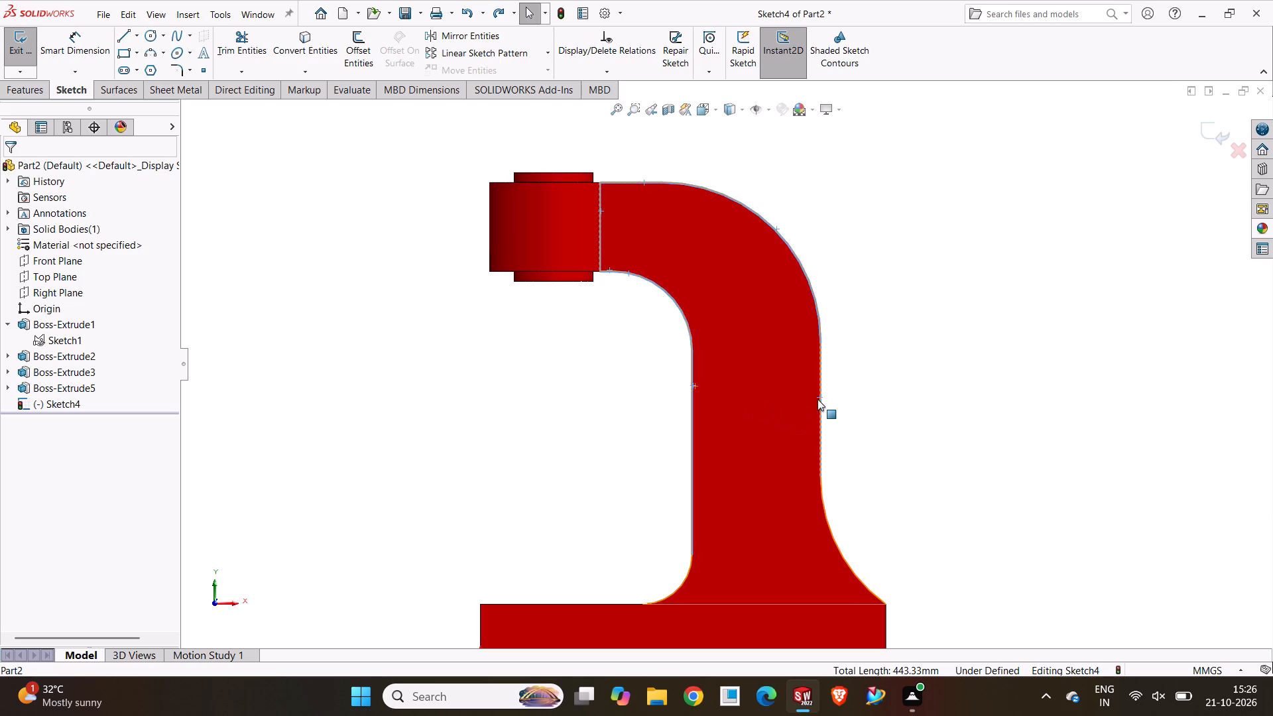
pyautogui.keyDown('ctrl'); pyautogui.click(828, 523); pyautogui.keyUp('ctrl')
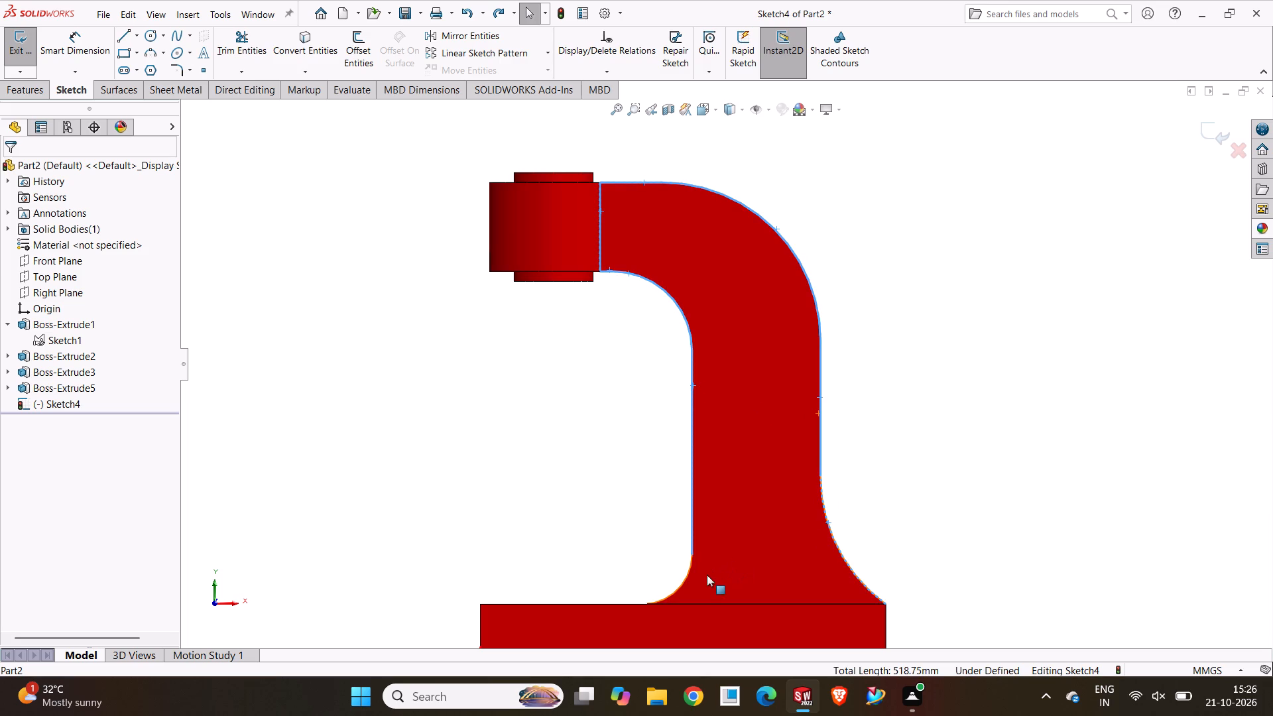
pyautogui.keyDown('ctrl'); pyautogui.click(687, 573); pyautogui.keyUp('ctrl')
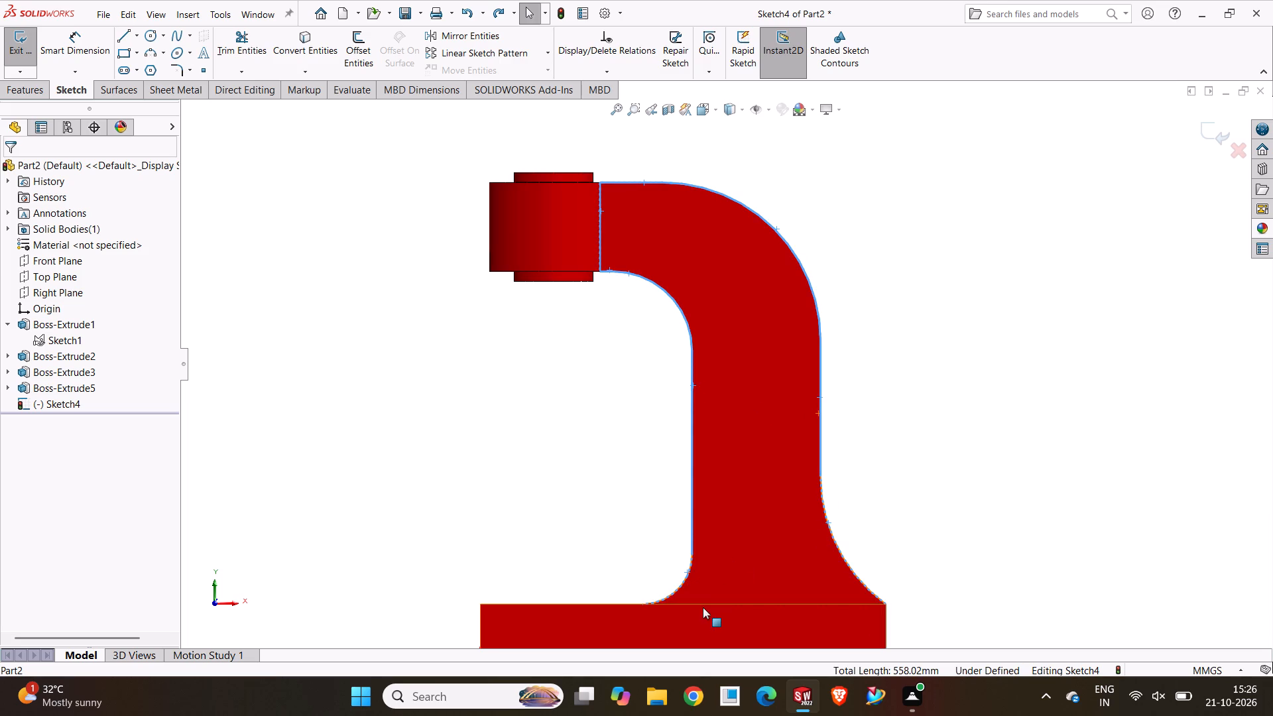
pyautogui.keyDown('ctrl'); pyautogui.click(703, 603); pyautogui.keyUp('ctrl')
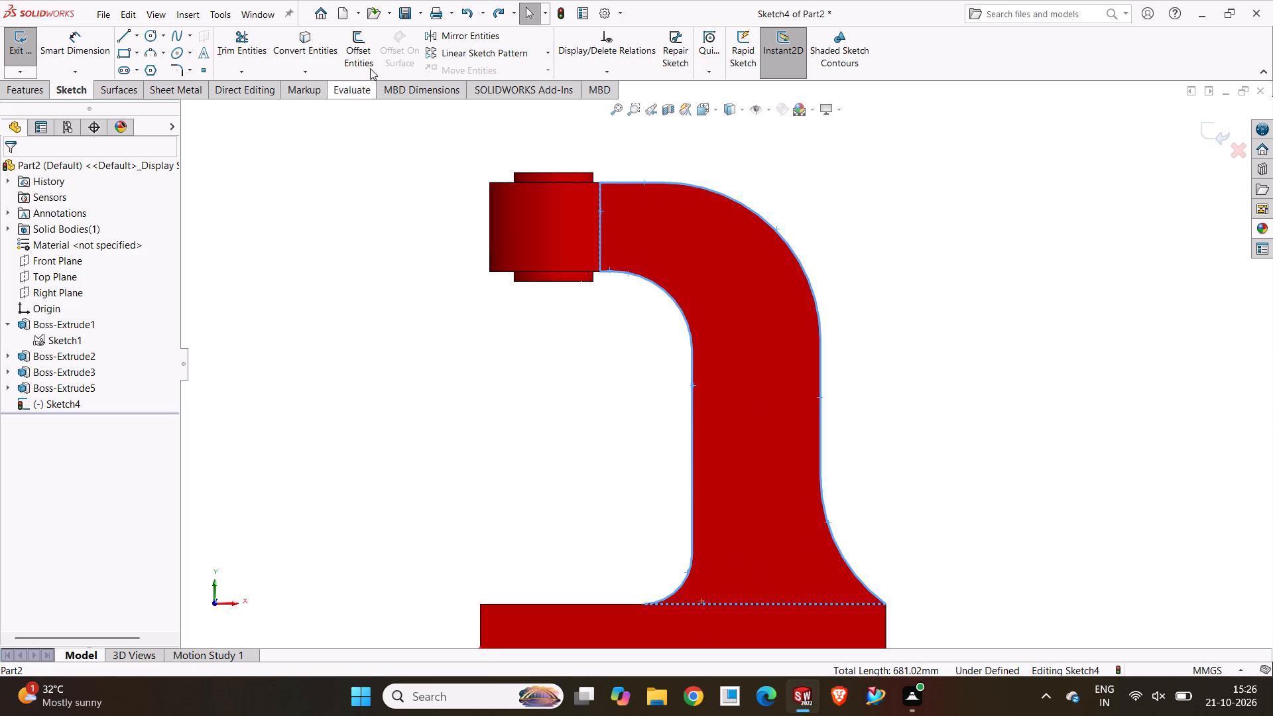
pyautogui.click(365, 38)
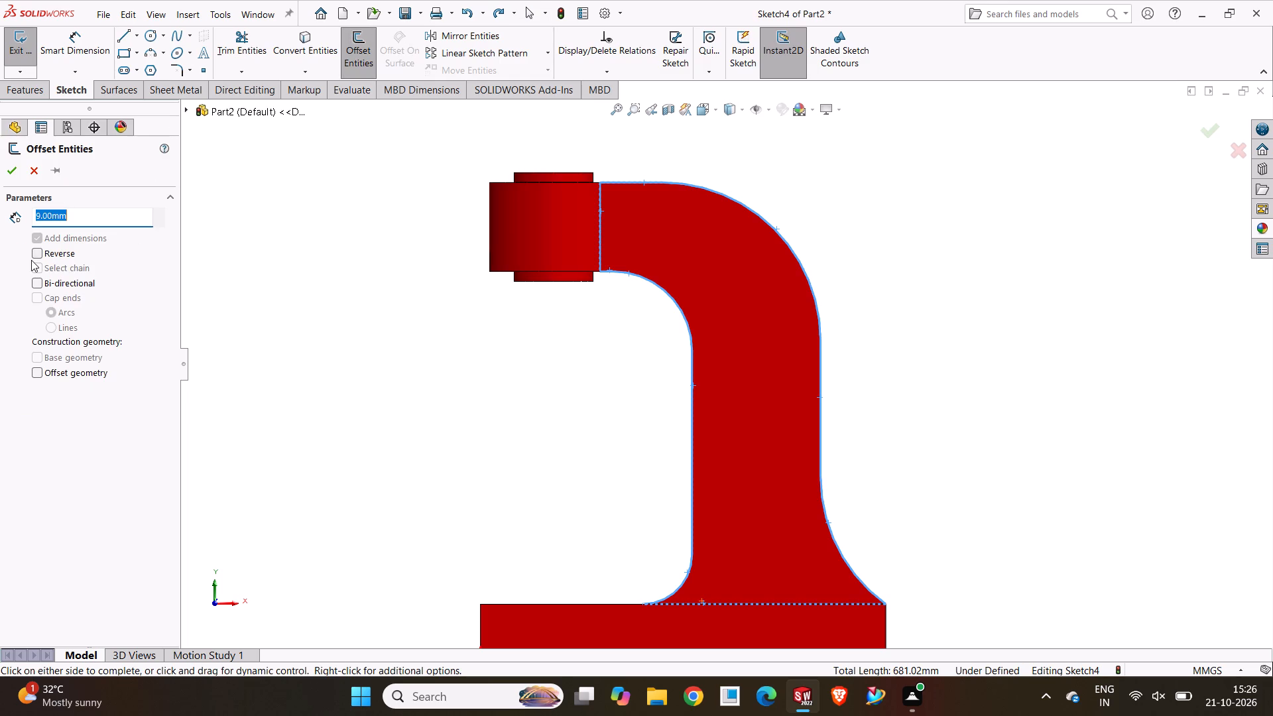
pyautogui.click(37, 257)
pyautogui.click(5, 172)
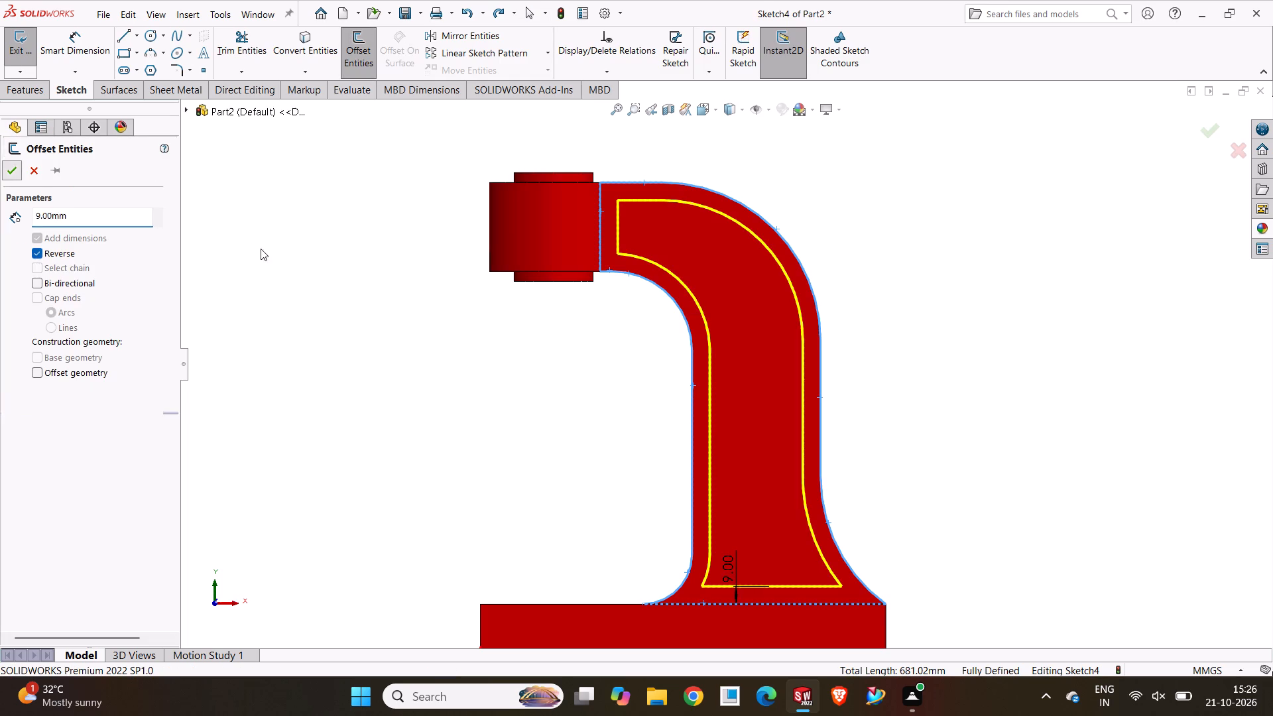
pyautogui.click(334, 295)
# Offset the outline of the base's side face inward by 9 mm with the direction reversed.
pyautogui.scroll(1, 542, 451)
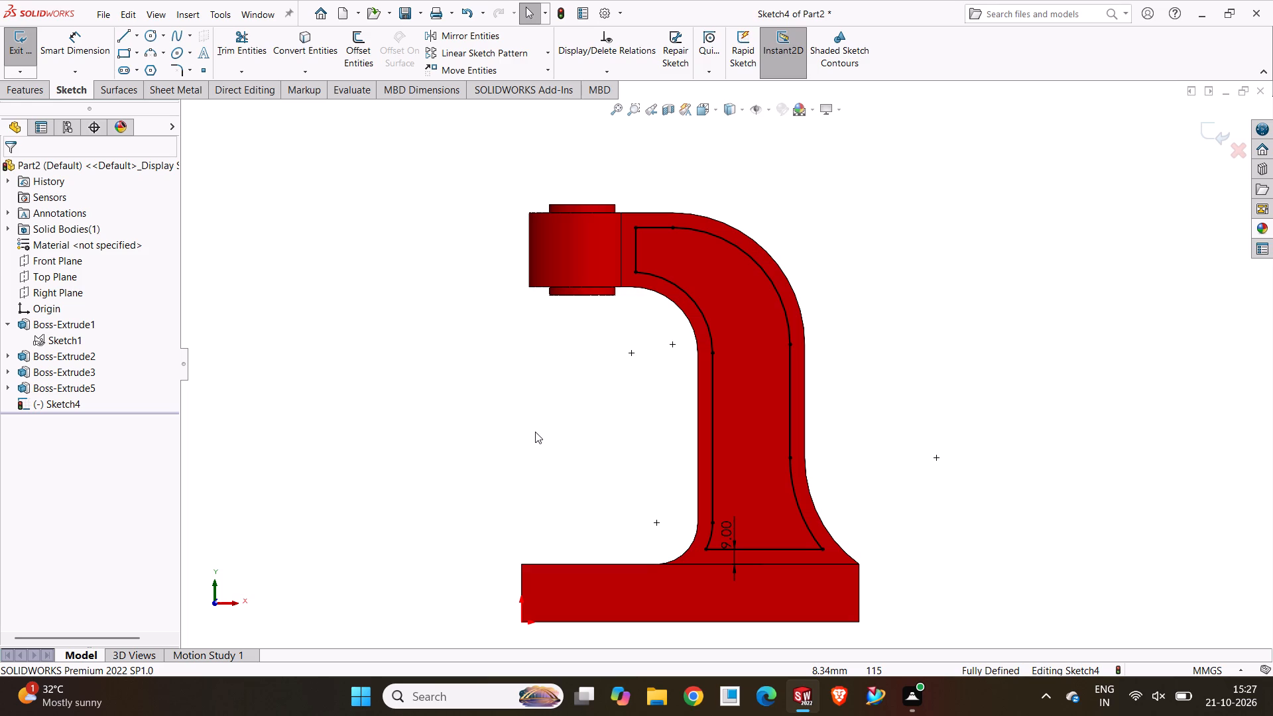
pyautogui.click(647, 599)
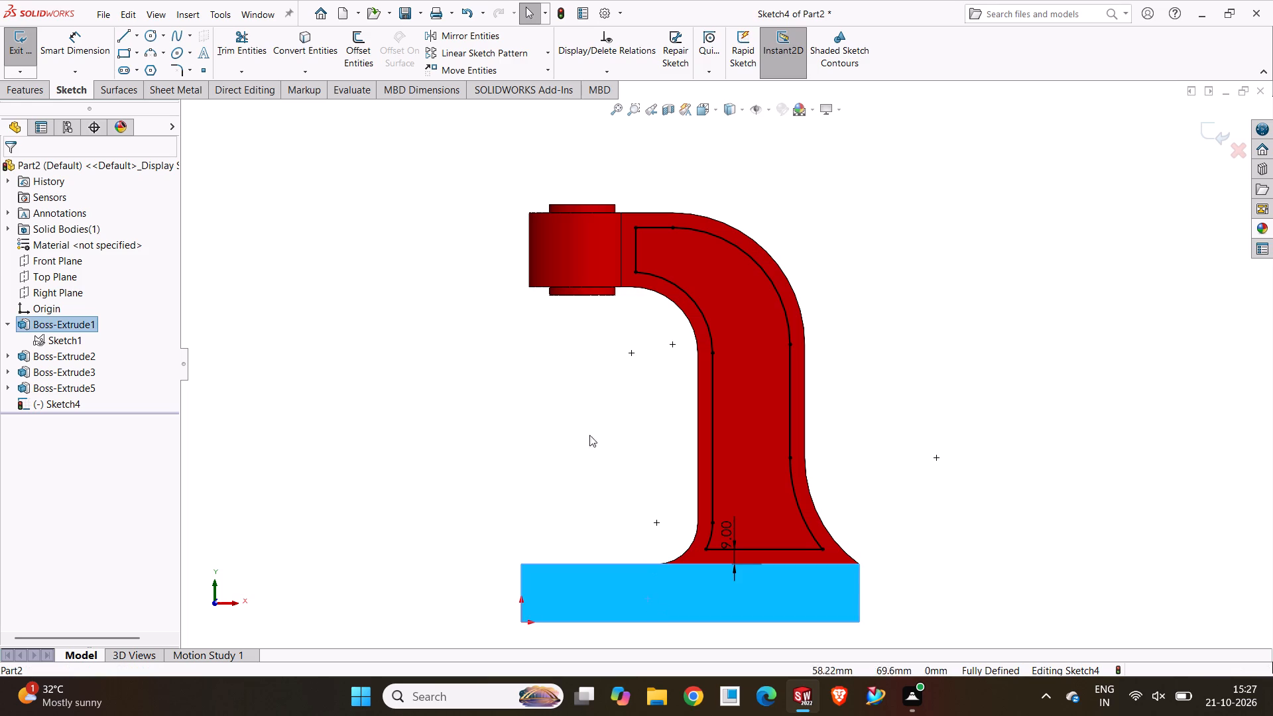
pyautogui.click(356, 46)
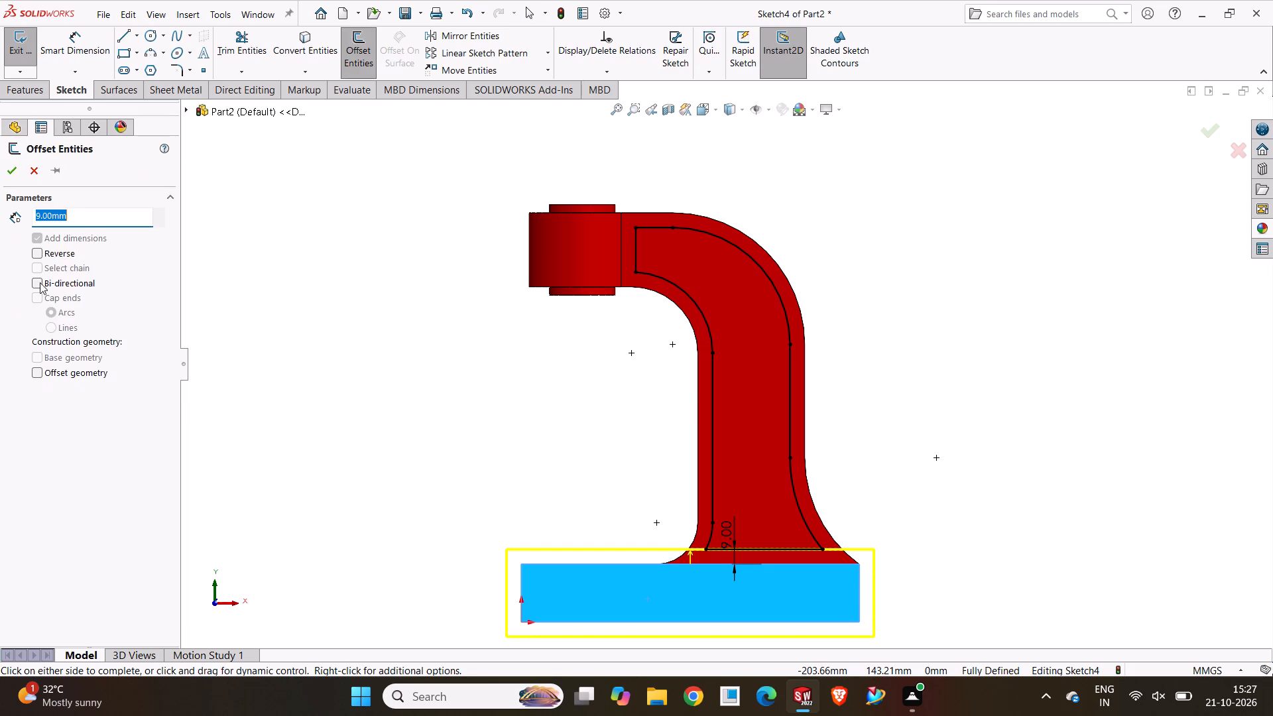
pyautogui.click(34, 252)
pyautogui.click(12, 166)
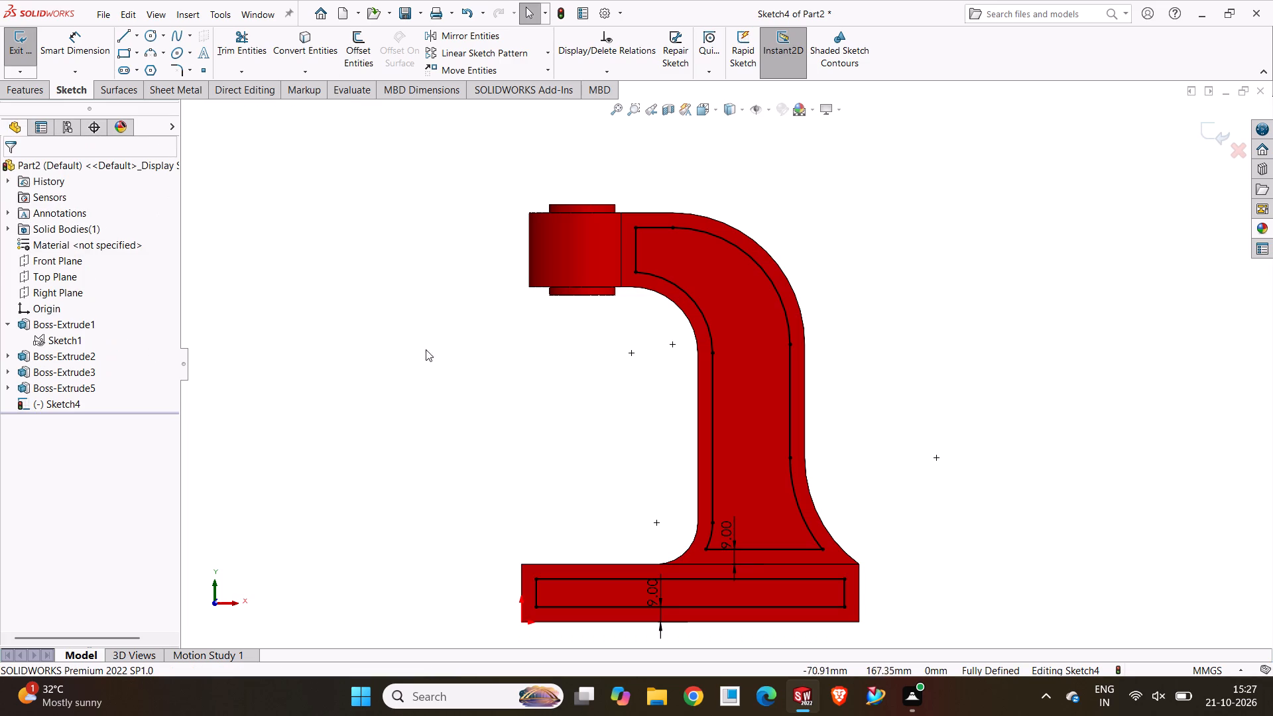
pyautogui.click(460, 373)
# Move the base outline's 9 mm offset dimension to just below the base's bottom edge.
pyautogui.scroll(2, 781, 492)
pyautogui.scroll(-3, 735, 391)
pyautogui.scroll(2, 719, 396)
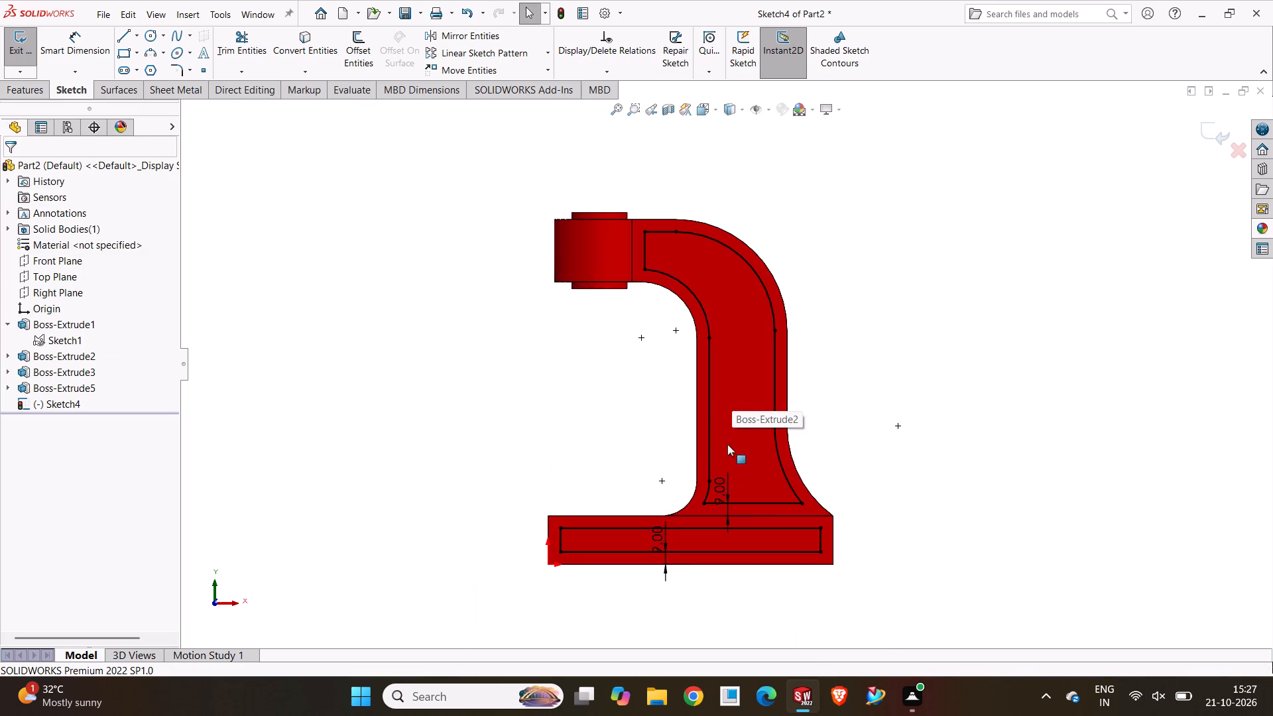
pyautogui.scroll(-2, 729, 451)
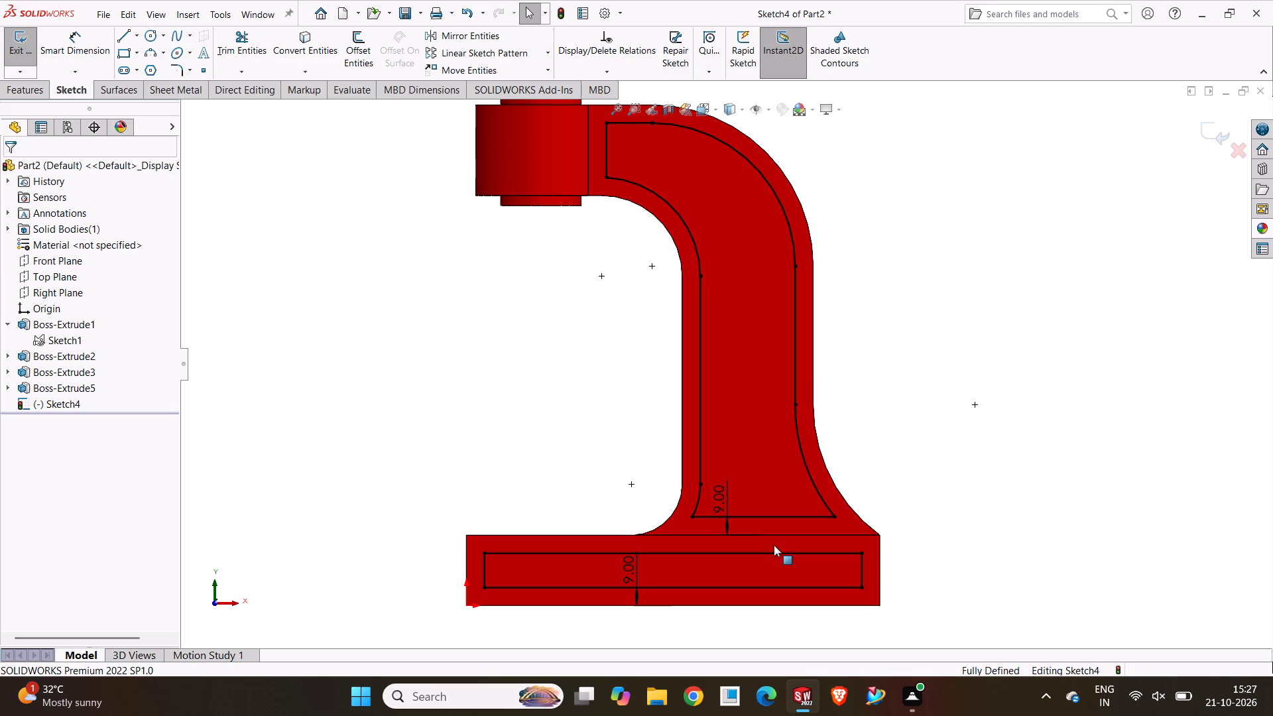
pyautogui.scroll(-5, 589, 578)
pyautogui.moveTo(756, 485); pyautogui.dragTo(753, 579)
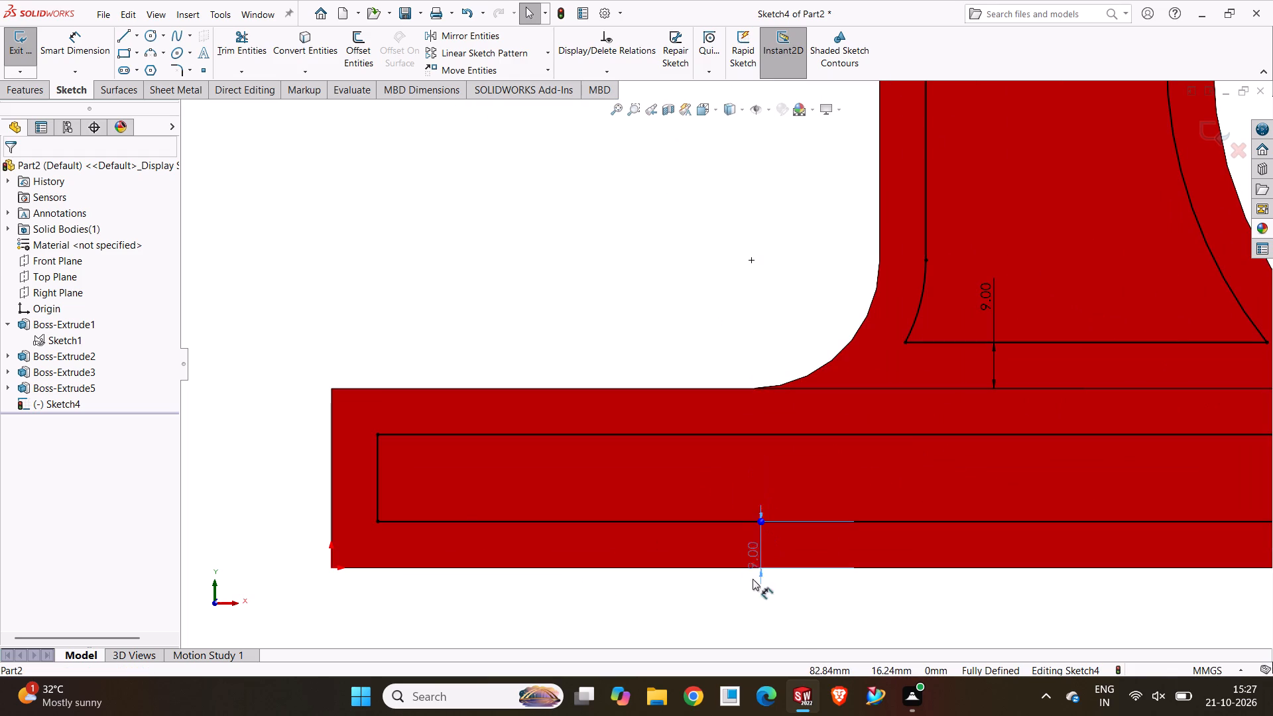
pyautogui.moveTo(753, 579); pyautogui.dragTo(756, 611)
pyautogui.click(703, 611)
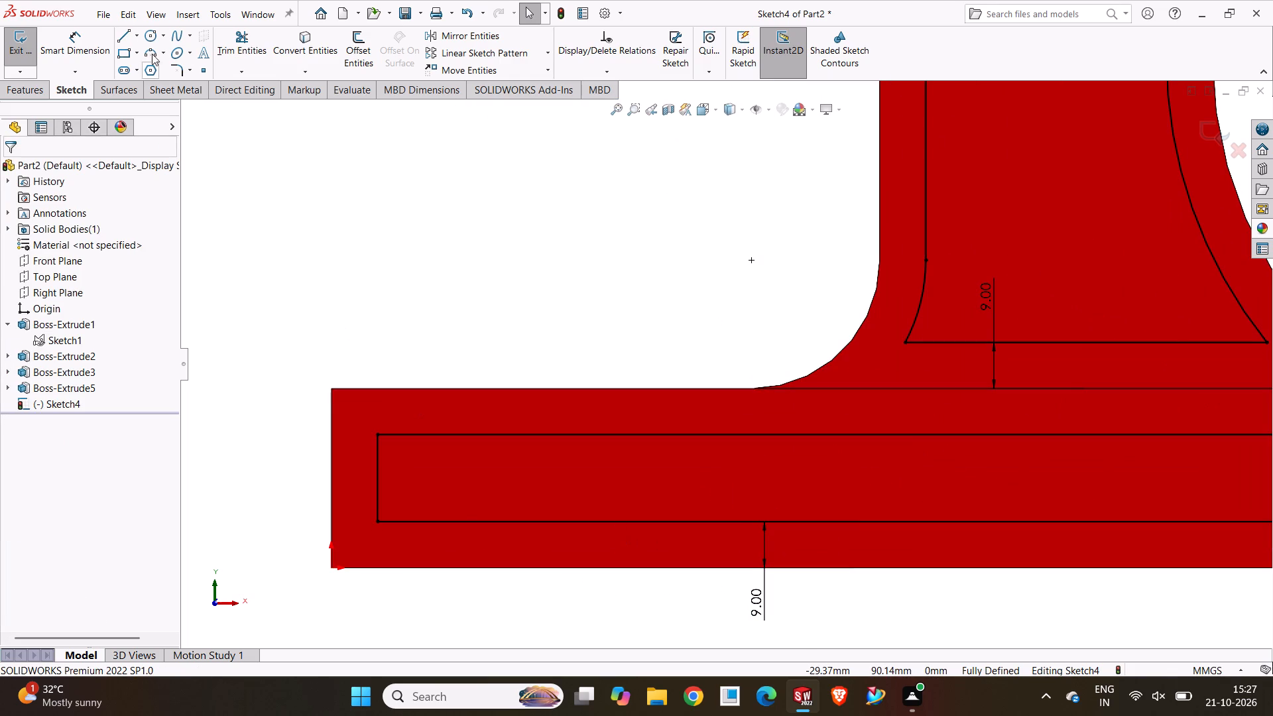
# Sketch two vertical lines across the base's offset rectangle, about 50 mm from its left end and about 13 mm apart.
pyautogui.click(121, 34)
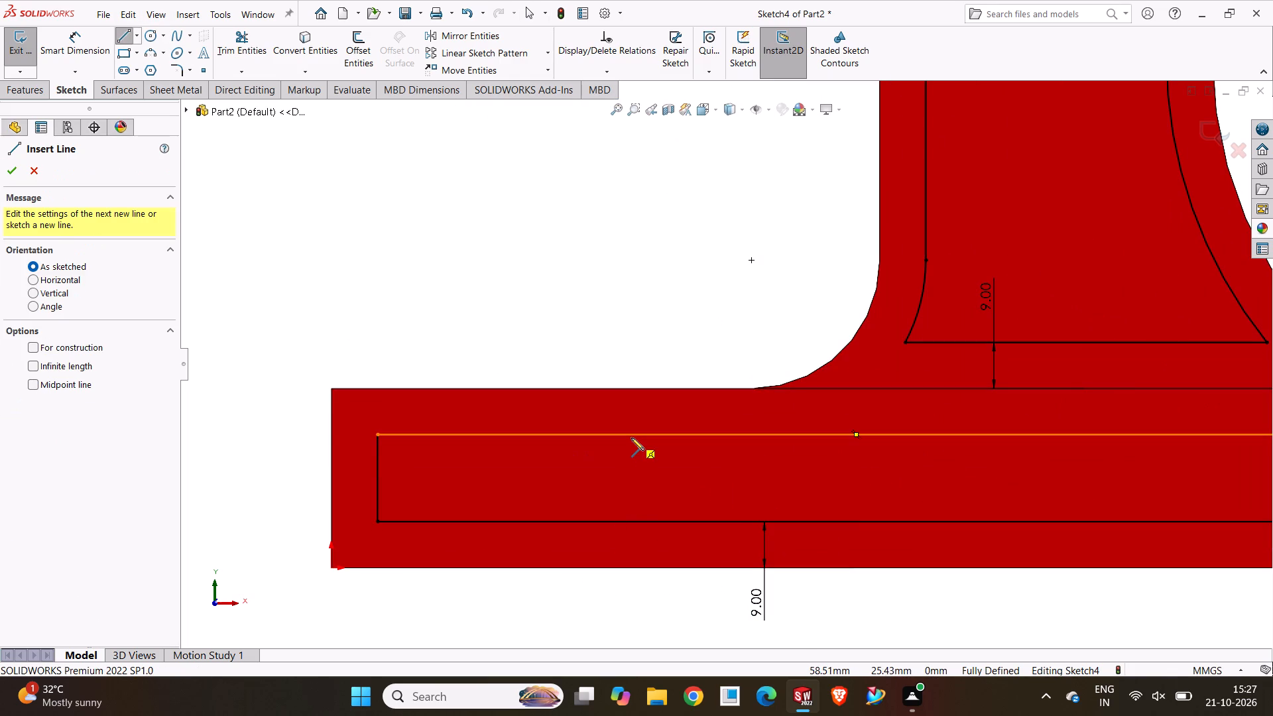
pyautogui.click(631, 436)
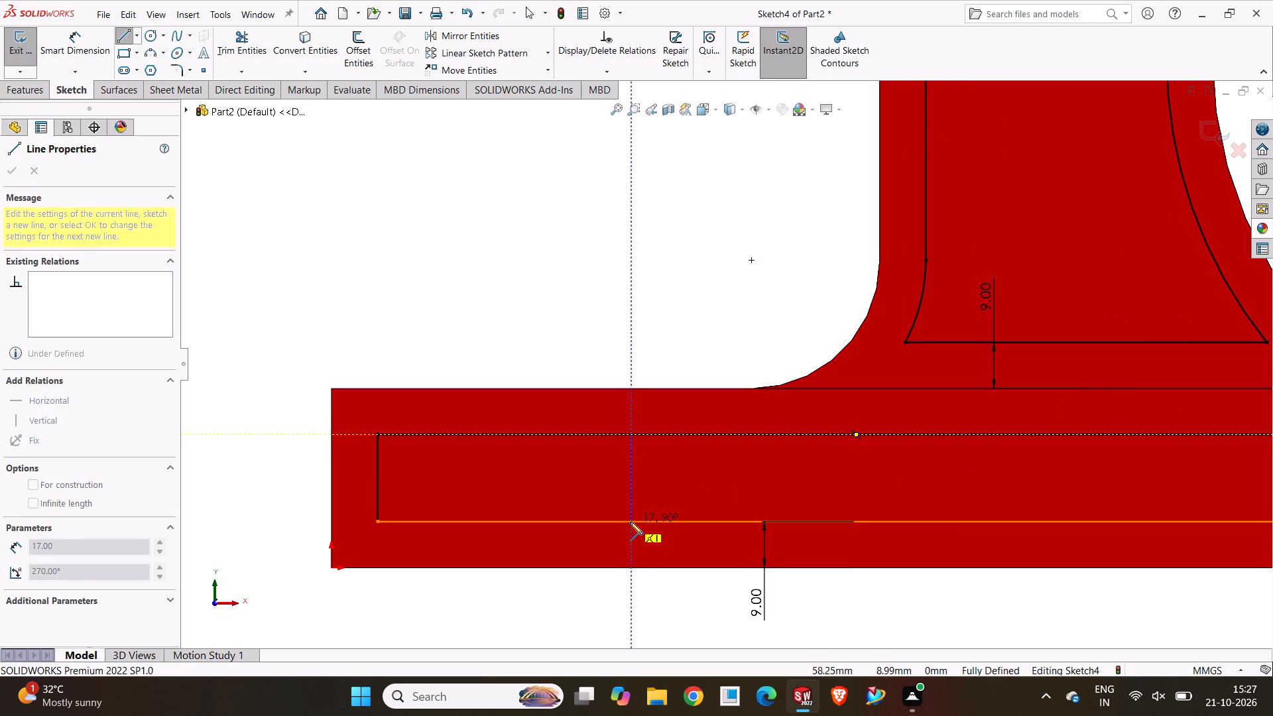
pyautogui.click(630, 522)
pyautogui.press('Escape')
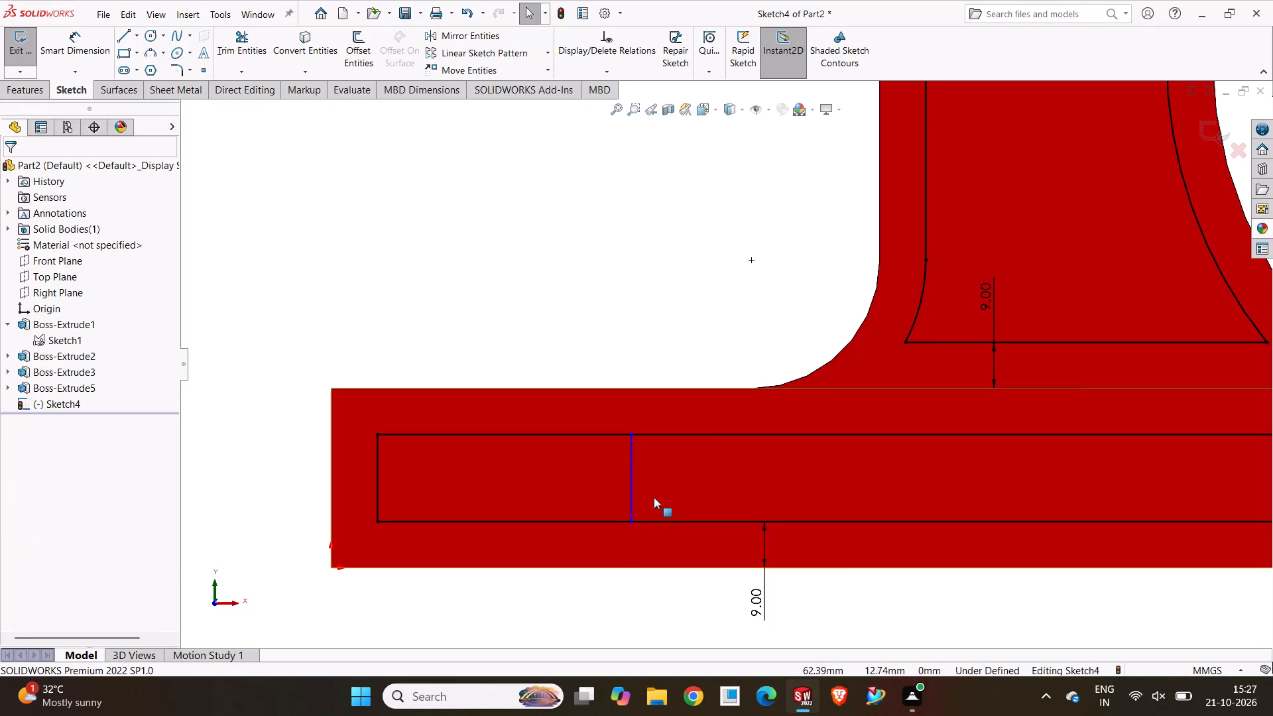
pyautogui.click(121, 39)
pyautogui.click(696, 432)
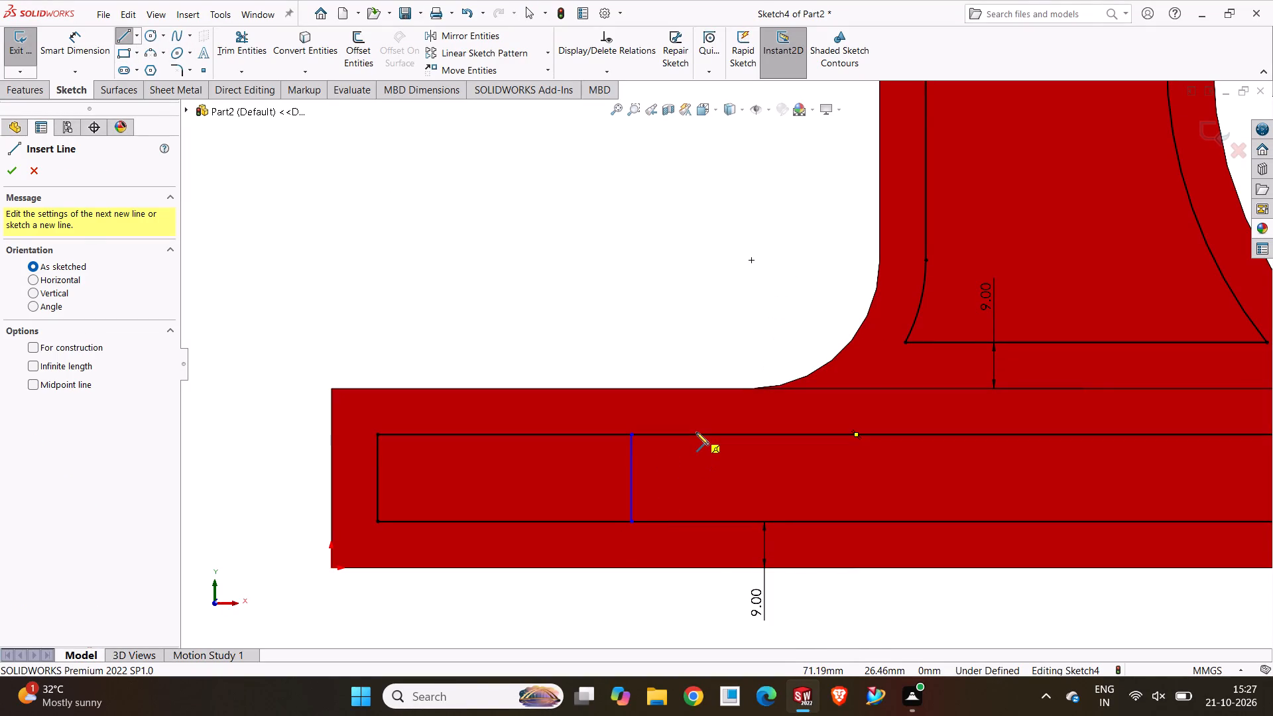
pyautogui.click(695, 522)
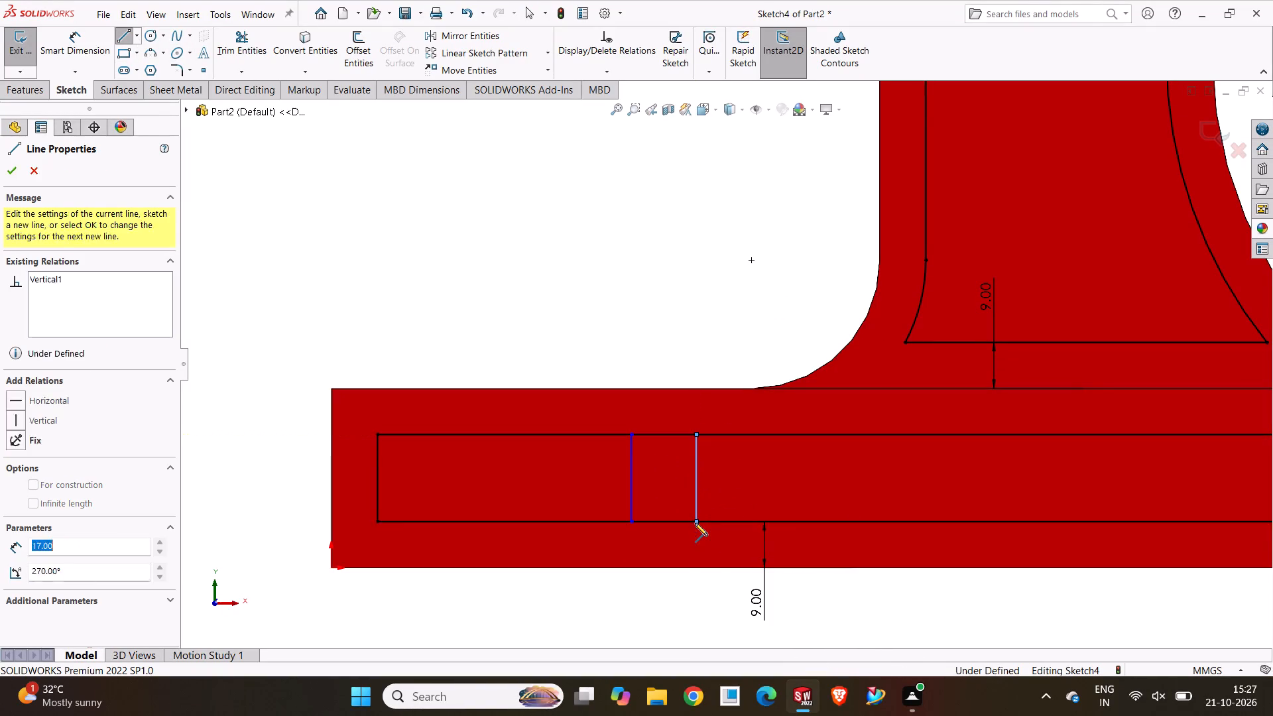
pyautogui.press('Escape')
pyautogui.press('Escape')
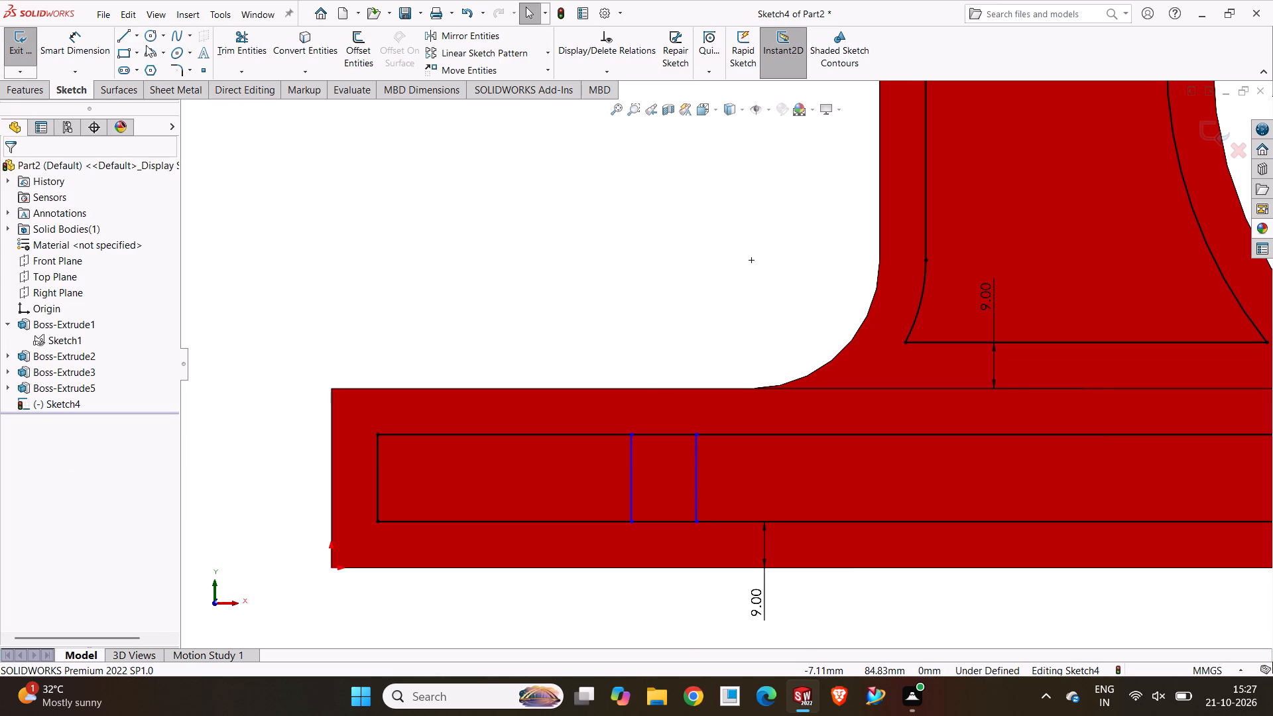
# Dimension the spacing between the two vertical lines in the base outline as 18 mm.
pyautogui.click(79, 52)
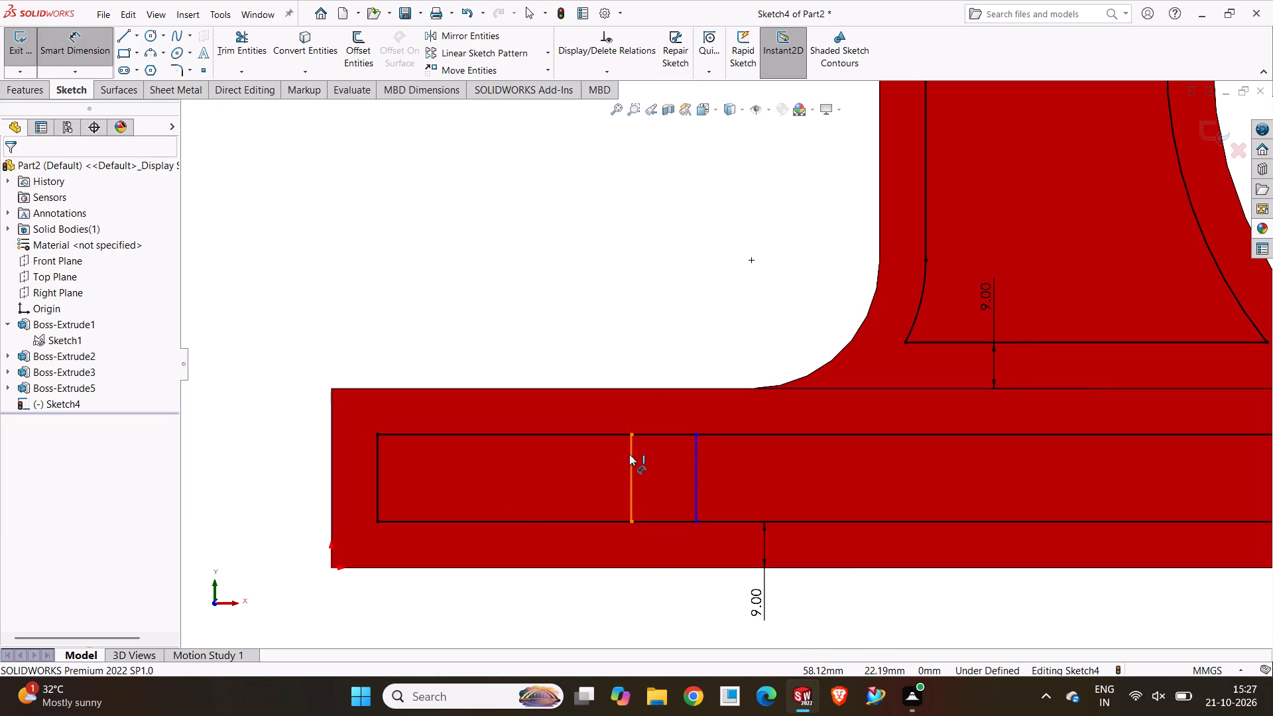
pyautogui.click(629, 454)
pyautogui.click(699, 469)
pyautogui.click(666, 342)
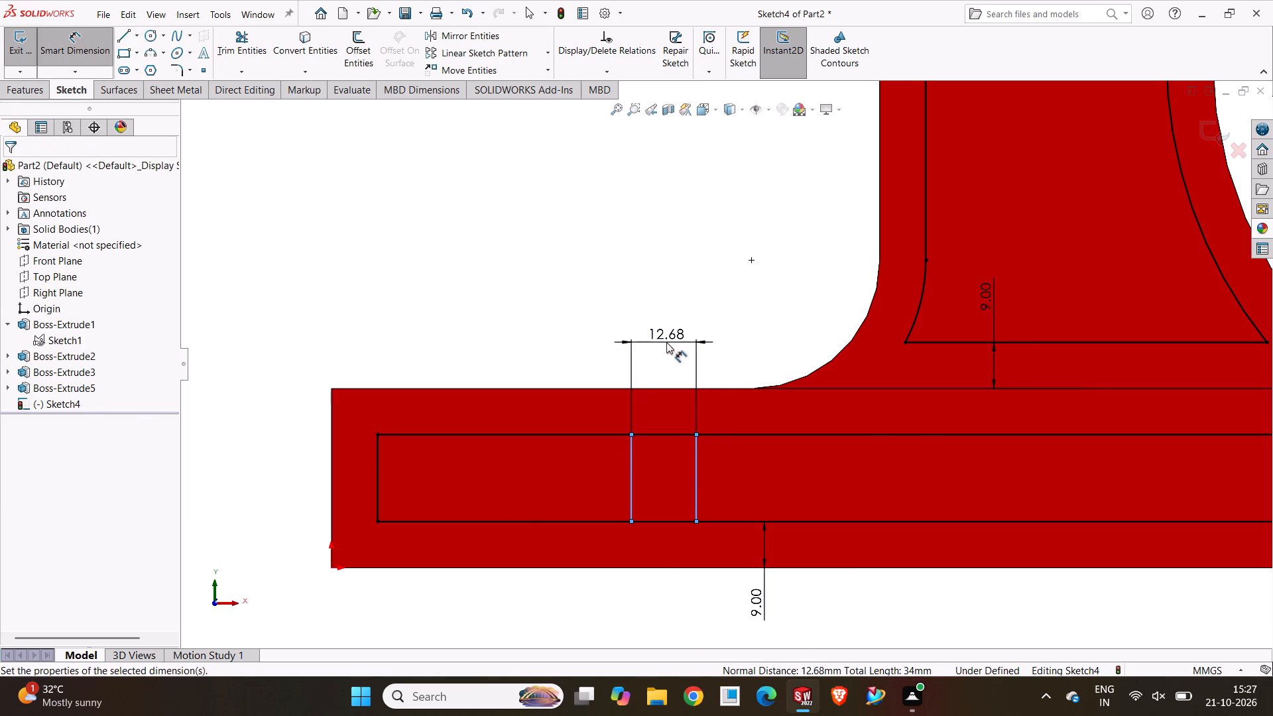
pyautogui.press('1')
pyautogui.press('8')
pyautogui.press('Return')
pyautogui.click(428, 261)
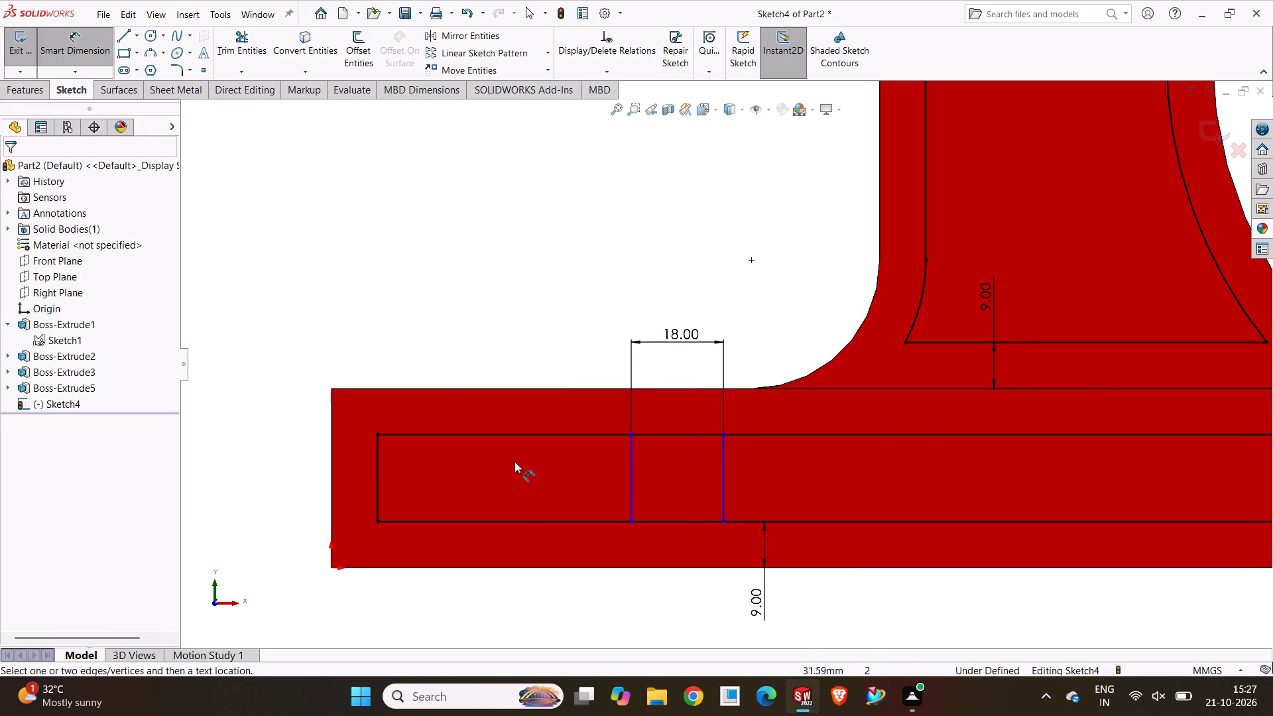
# Dimension the first vertical line 56 mm from the left end of the base's offset rectangle.
pyautogui.click(635, 464)
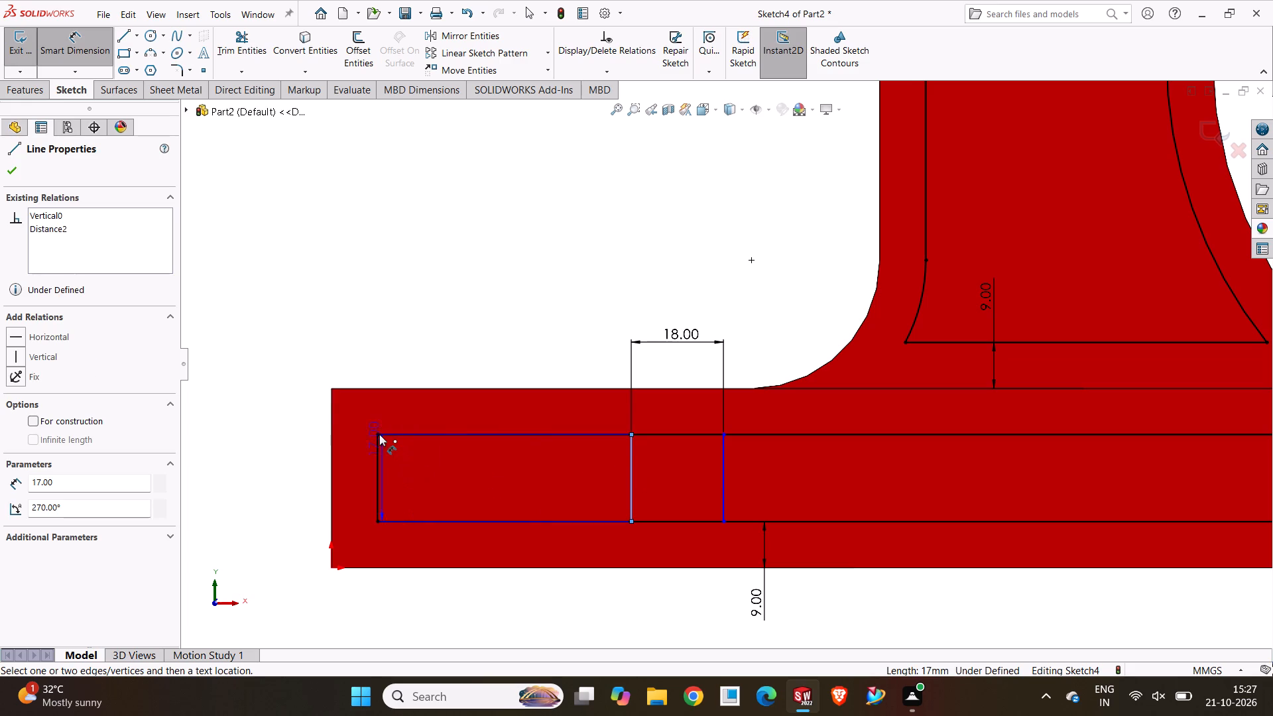
pyautogui.click(375, 455)
pyautogui.click(445, 343)
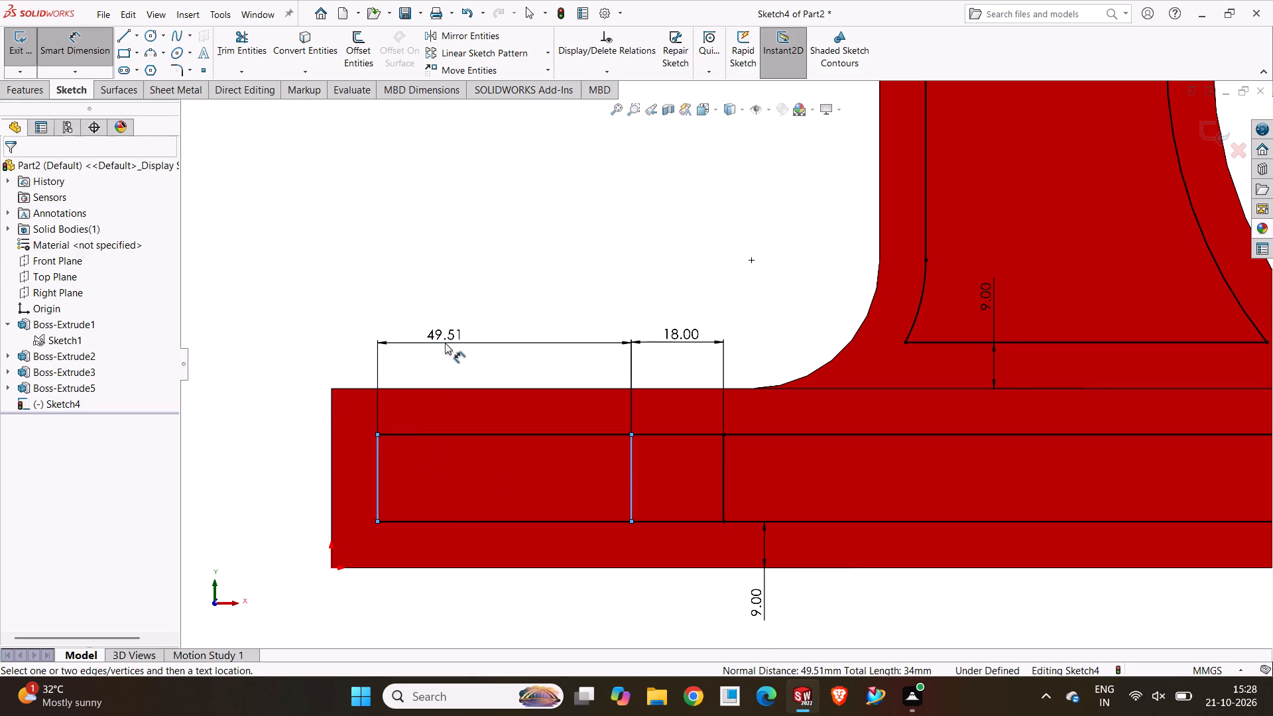
pyautogui.press('5')
pyautogui.press('6')
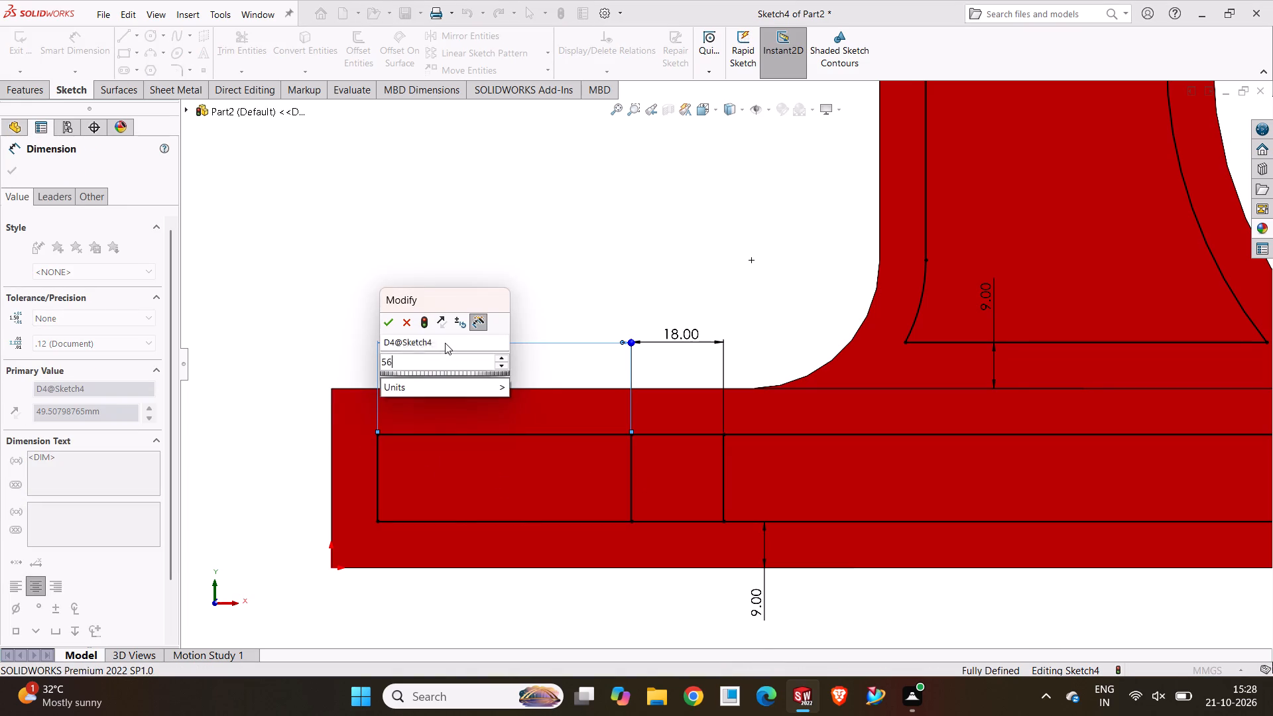
pyautogui.press('Return')
pyautogui.click(505, 258)
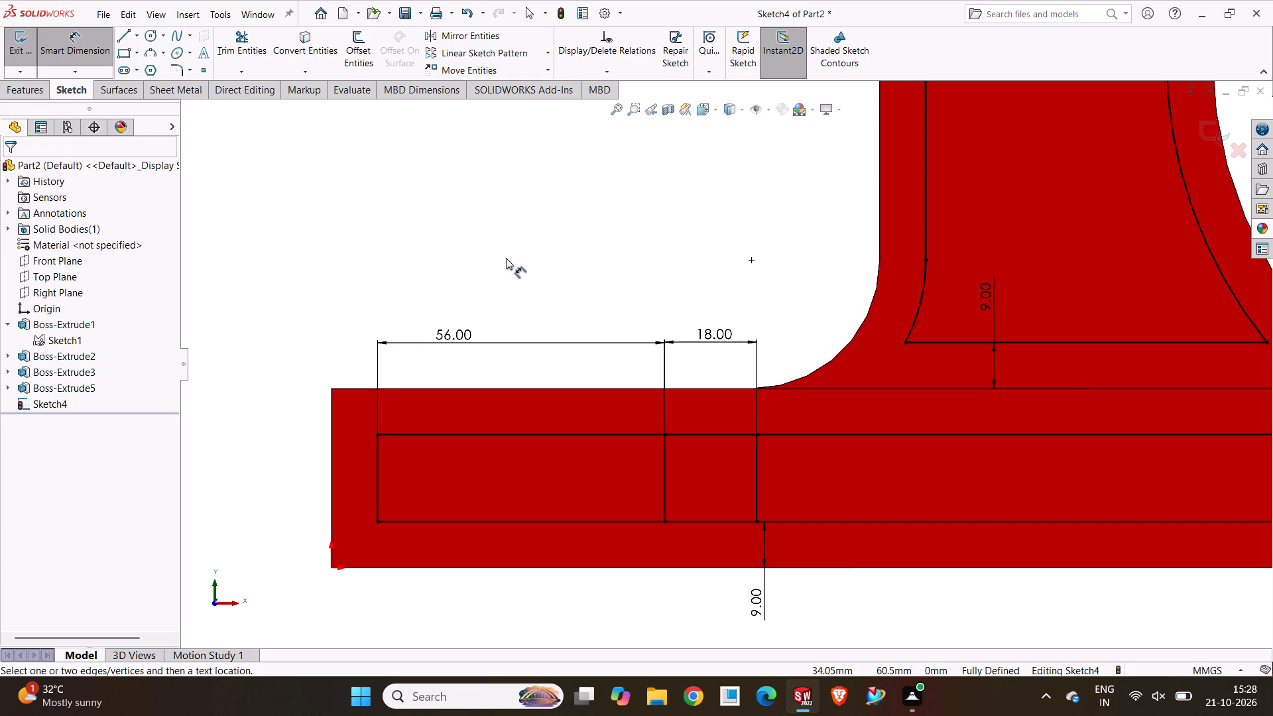
# Trim the upper and lower rectangle segments between the two vertical lines, leaving two separate pockets in the base.
pyautogui.click(225, 38)
pyautogui.click(707, 437)
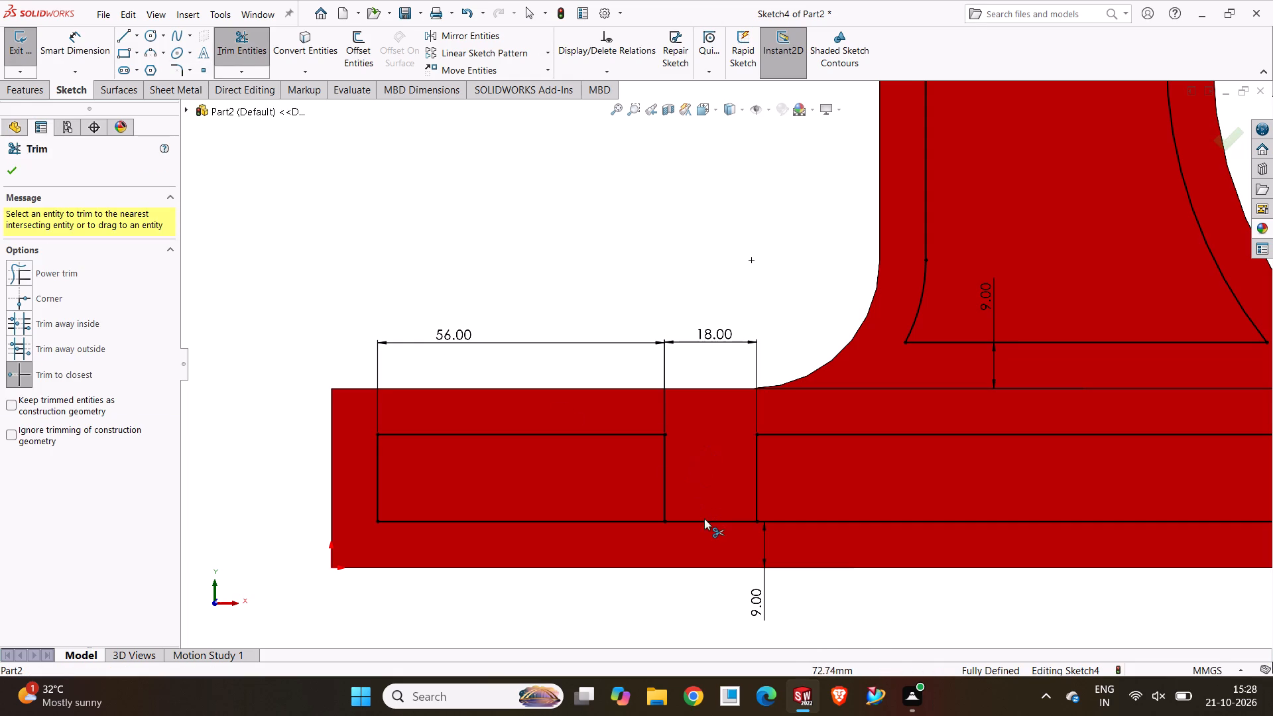
pyautogui.click(704, 518)
pyautogui.click(16, 170)
pyautogui.click(345, 235)
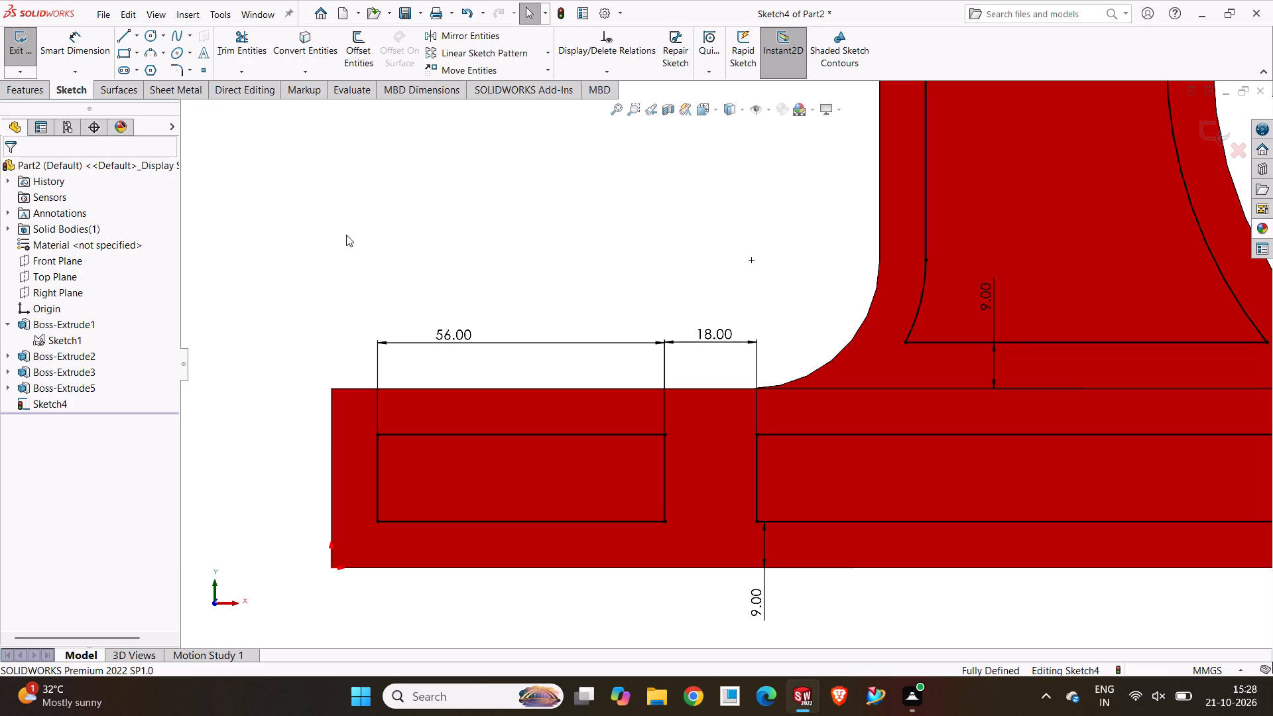
# Fillet all eight corners of the two base pocket outlines with a 4 mm radius.
pyautogui.click(178, 68)
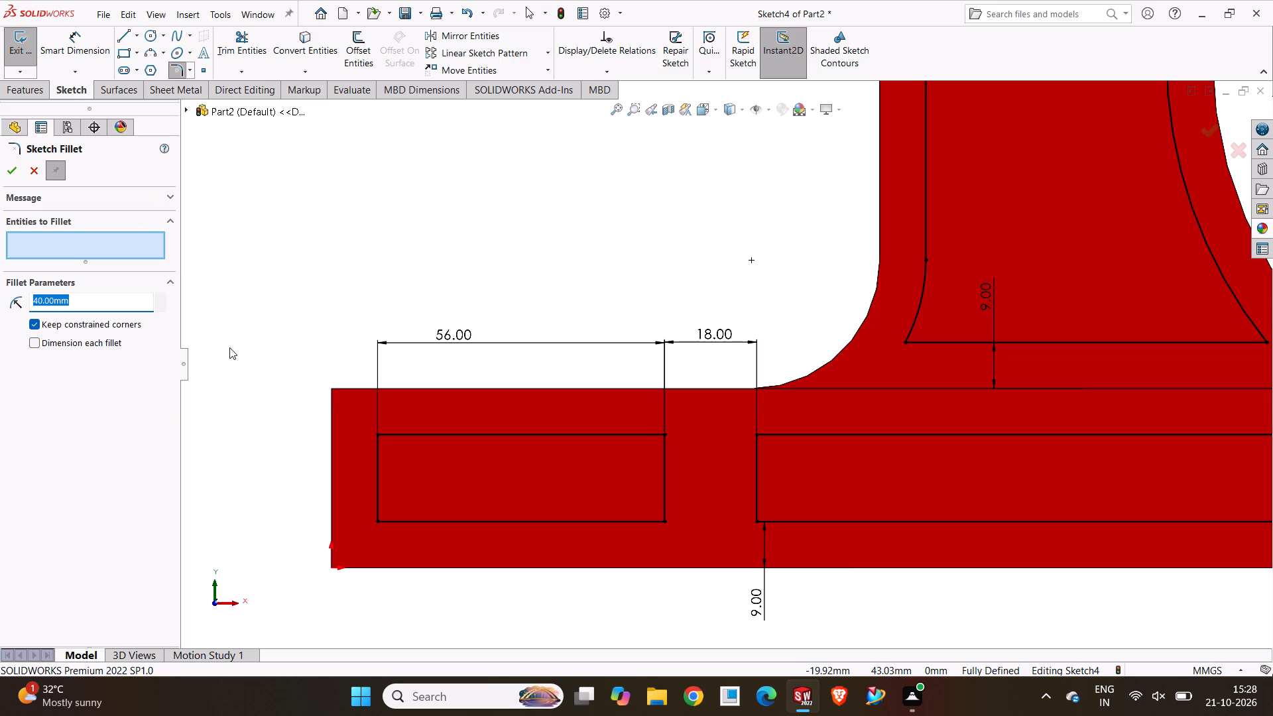
pyautogui.press('4')
pyautogui.click(324, 269)
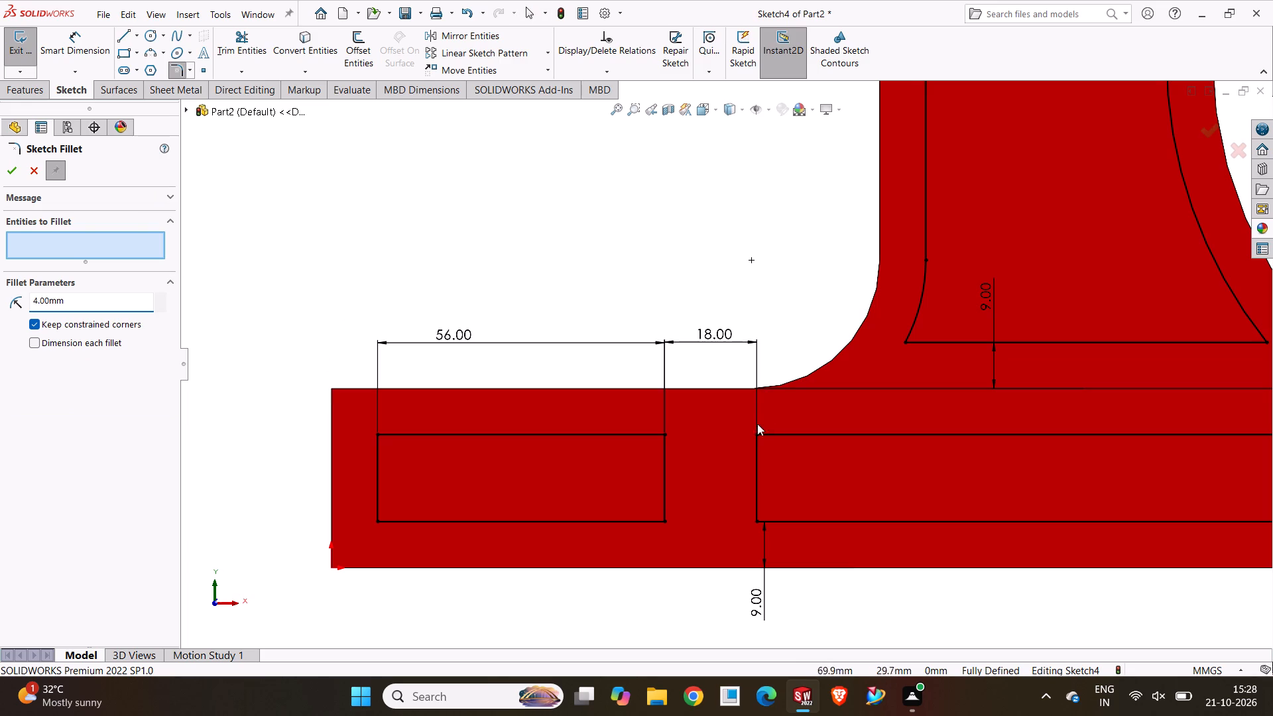
pyautogui.click(667, 434)
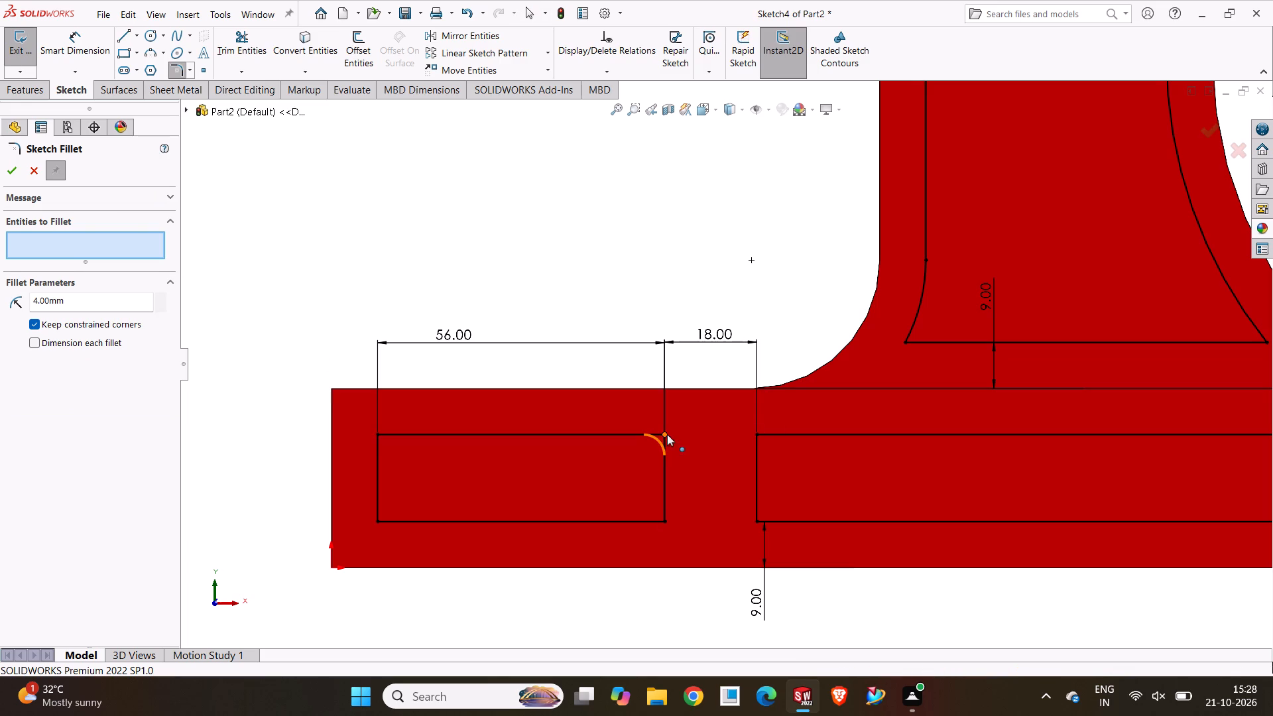
pyautogui.click(377, 434)
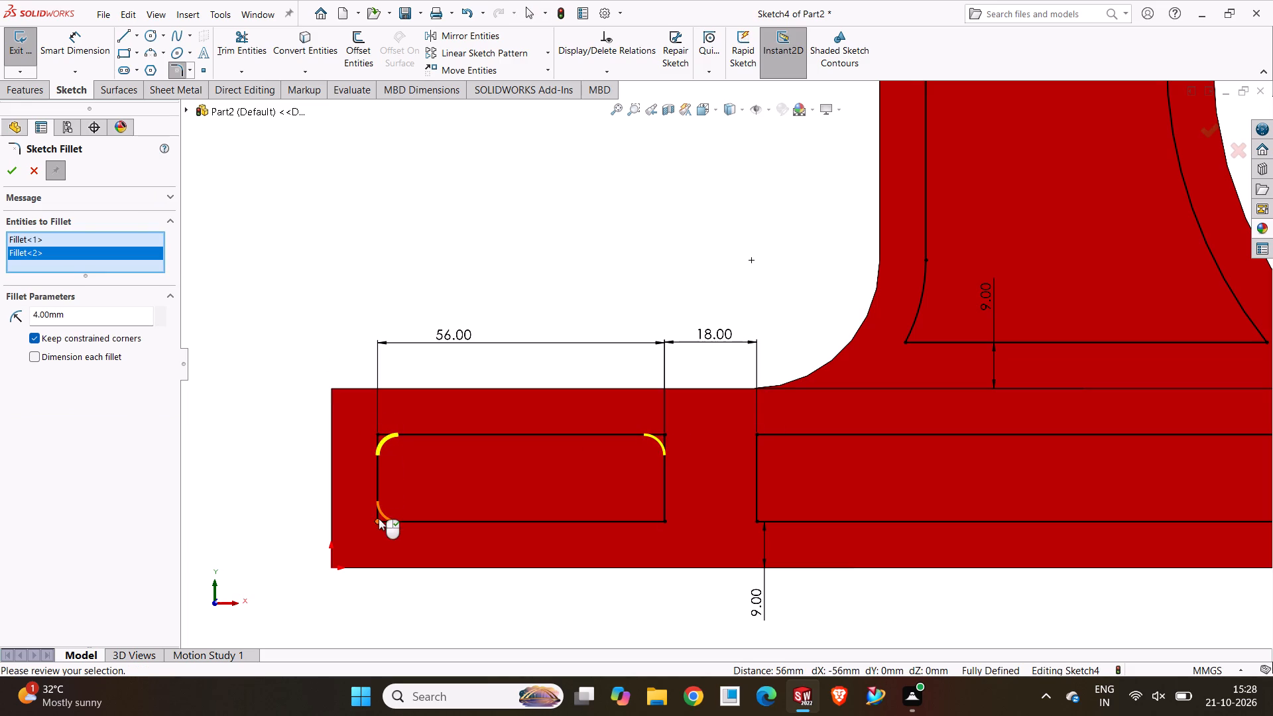
pyautogui.click(378, 520)
pyautogui.click(662, 520)
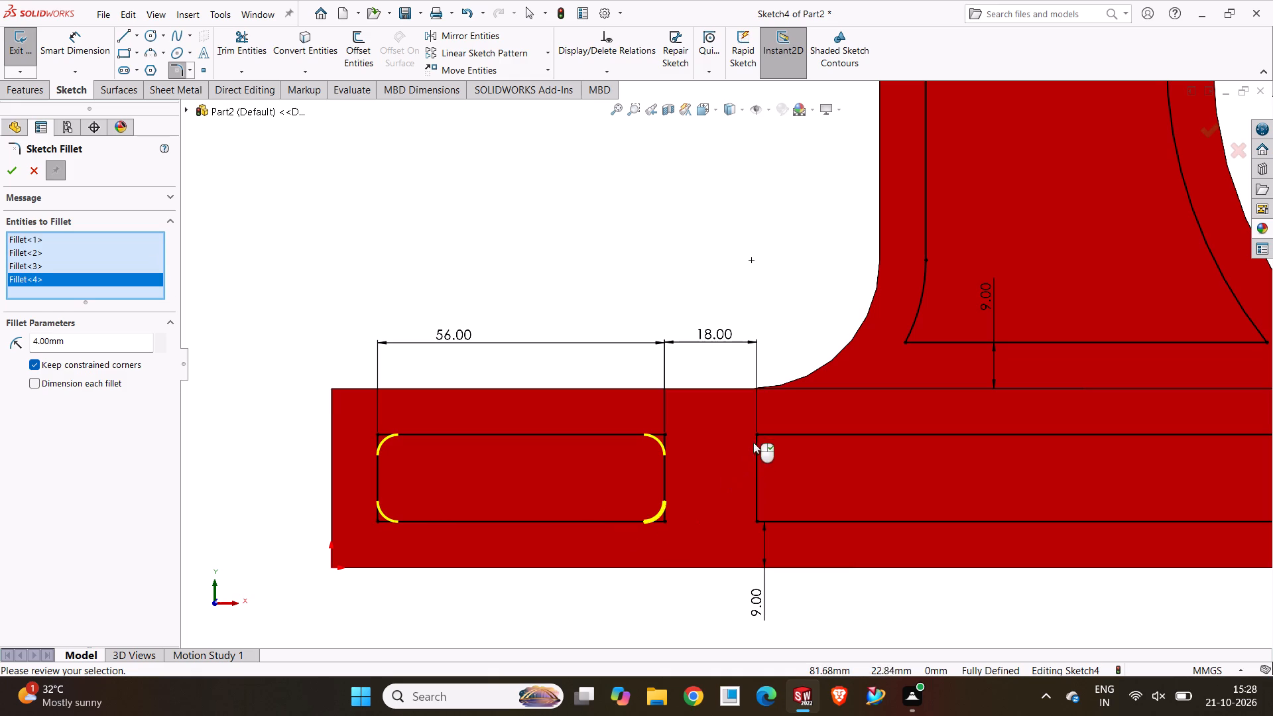
pyautogui.click(758, 438)
pyautogui.click(757, 527)
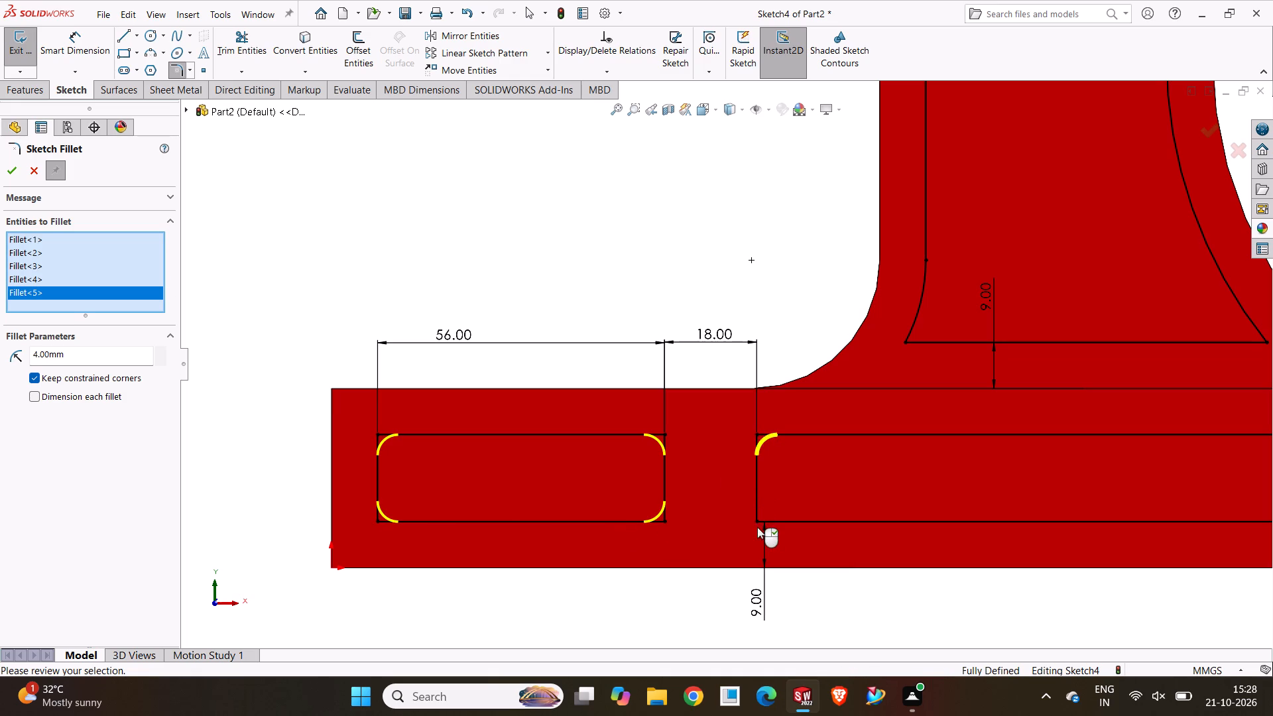
pyautogui.click(757, 518)
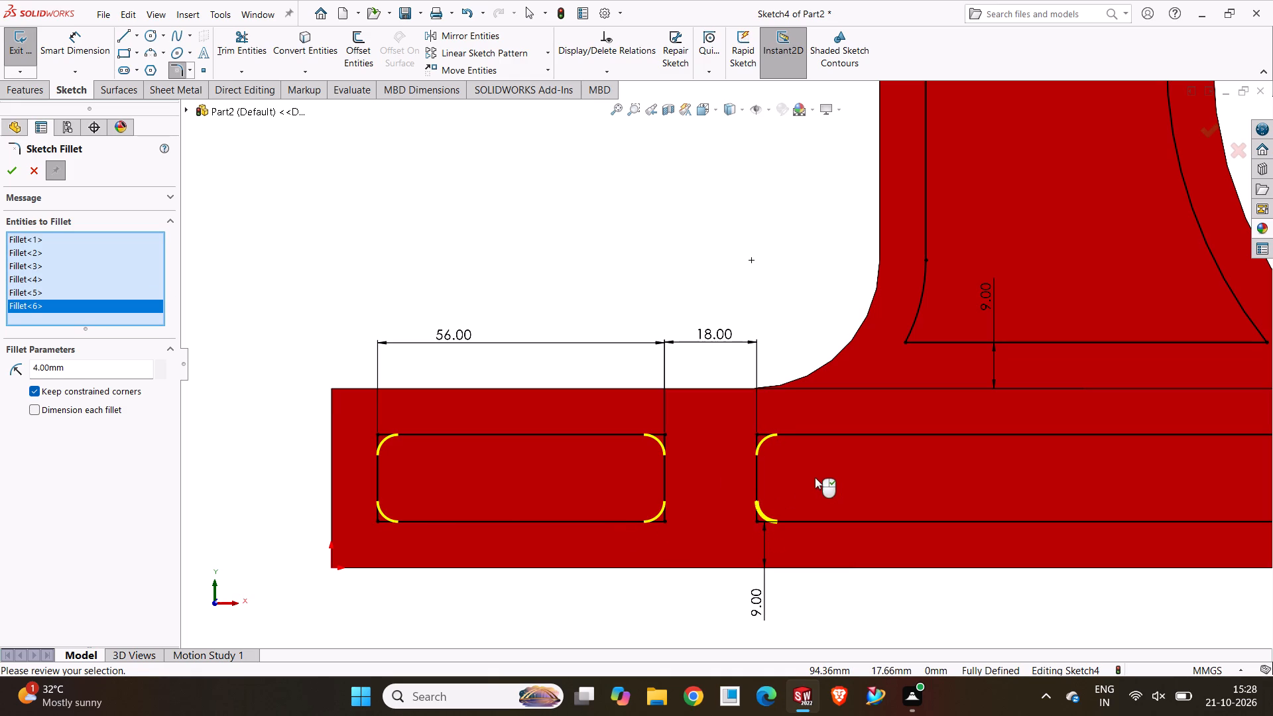
pyautogui.scroll(2, 831, 461)
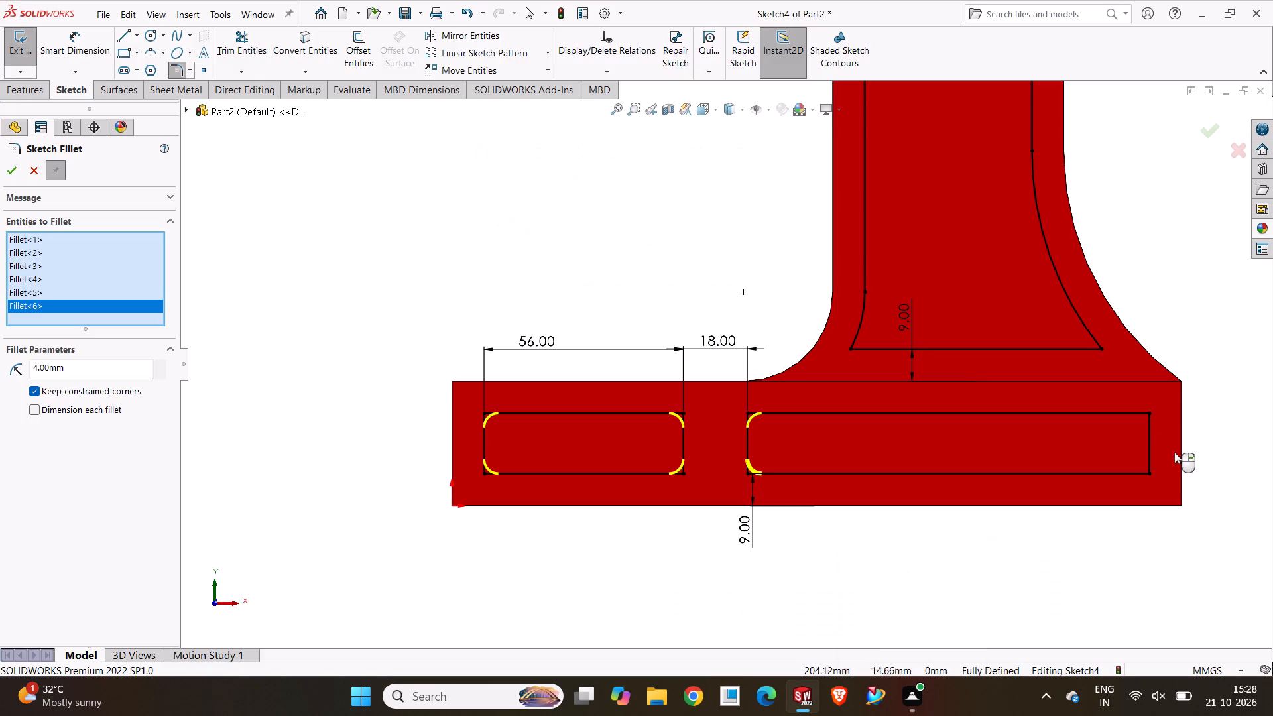
pyautogui.click(1146, 410)
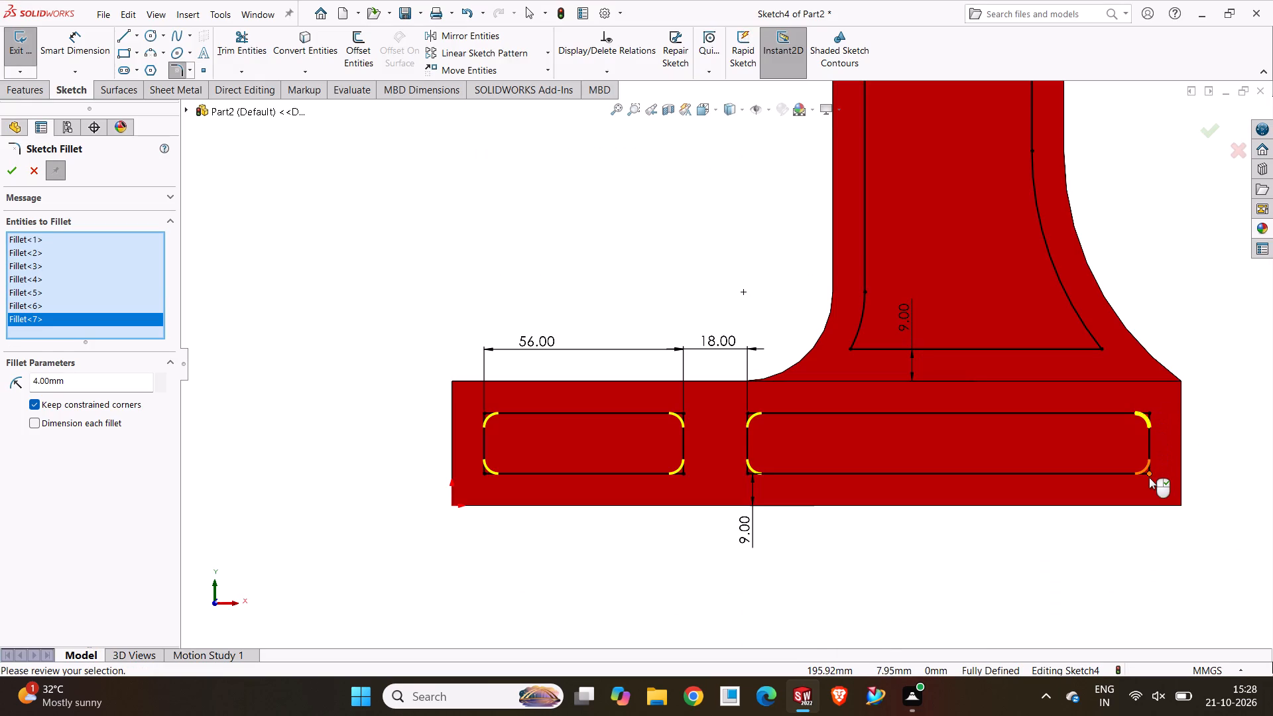
pyautogui.click(1149, 477)
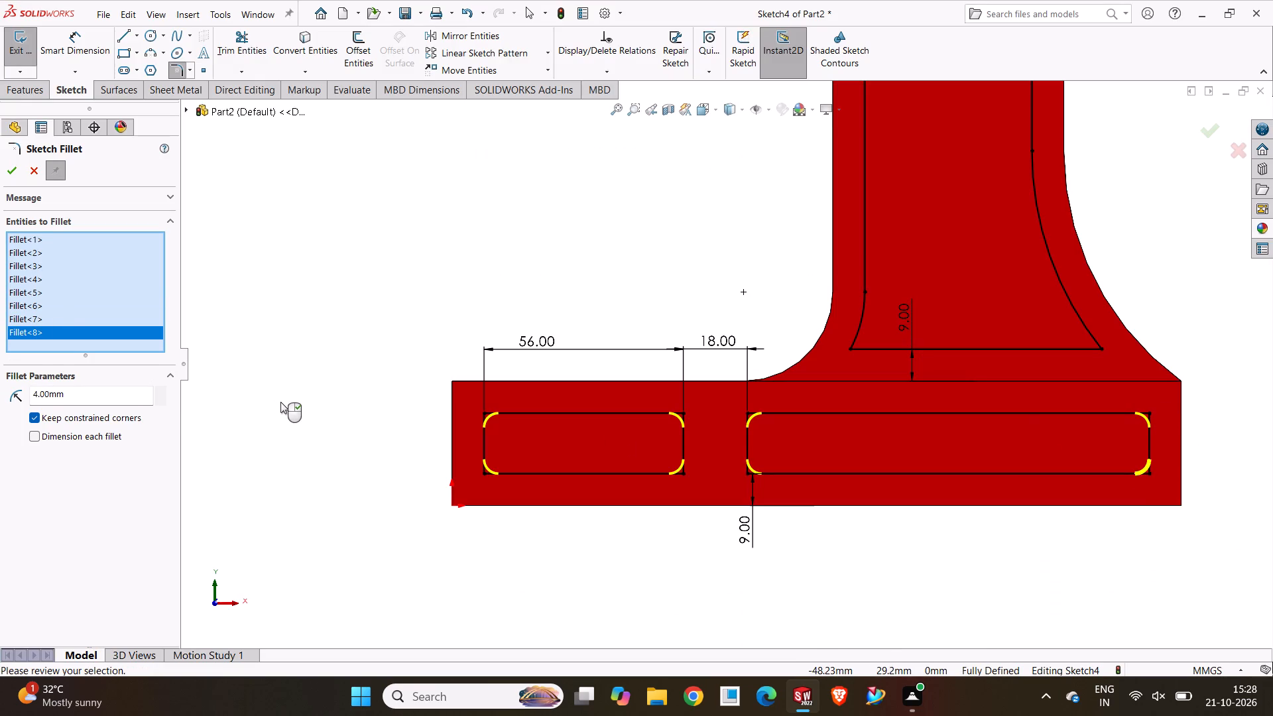
pyautogui.click(12, 166)
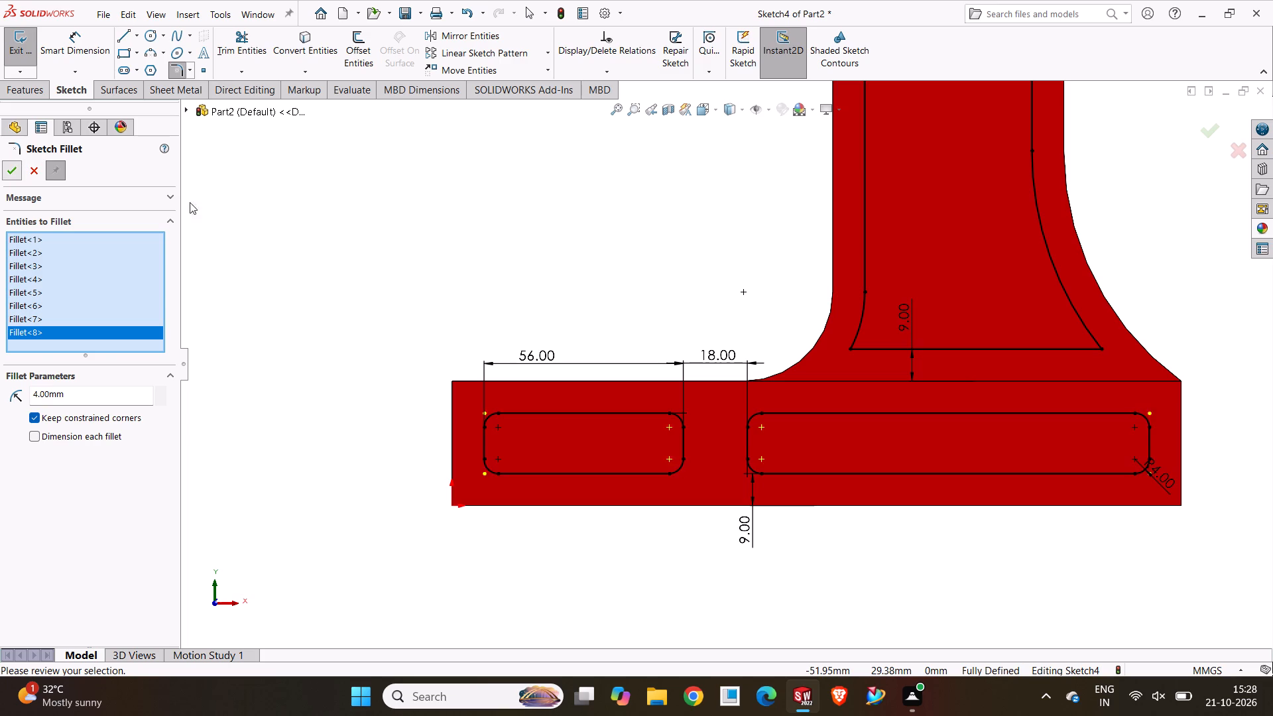
pyautogui.click(560, 243)
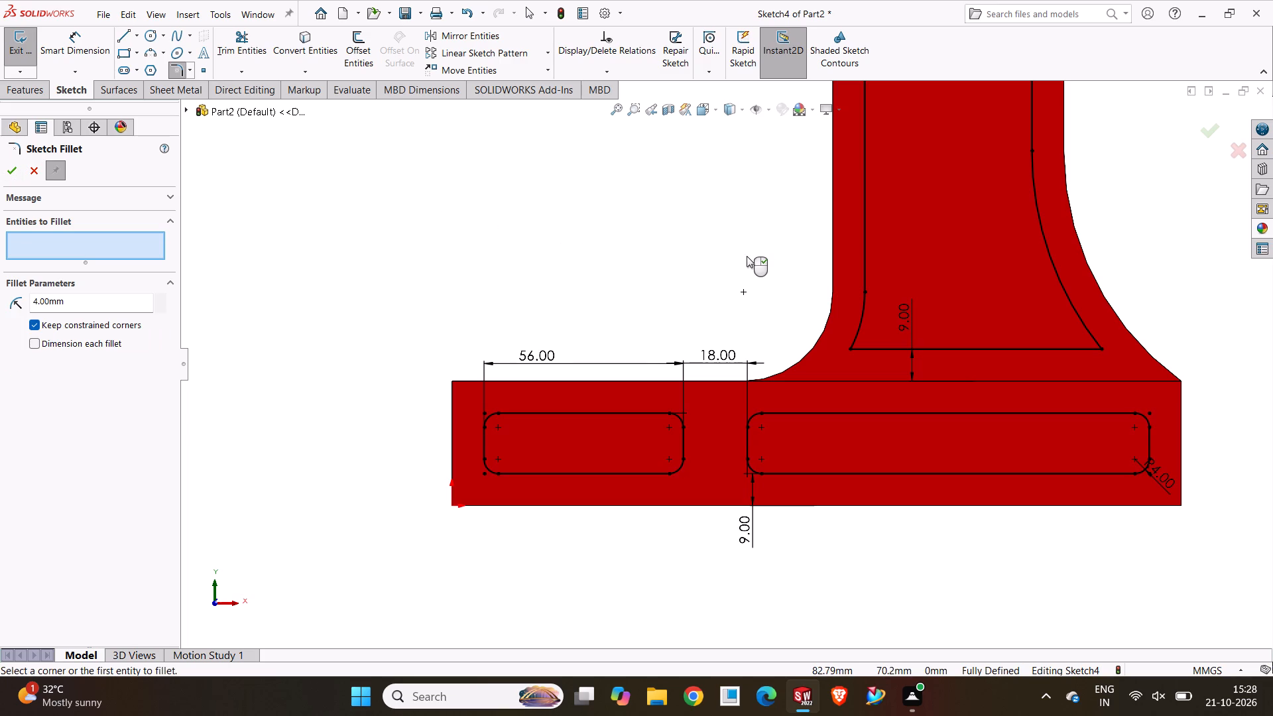
# Fillet the two bottom corners of the arm's pocket outline with a 9 mm radius.
pyautogui.scroll(4, 993, 223)
pyautogui.scroll(-4, 886, 180)
pyautogui.scroll(2, 753, 200)
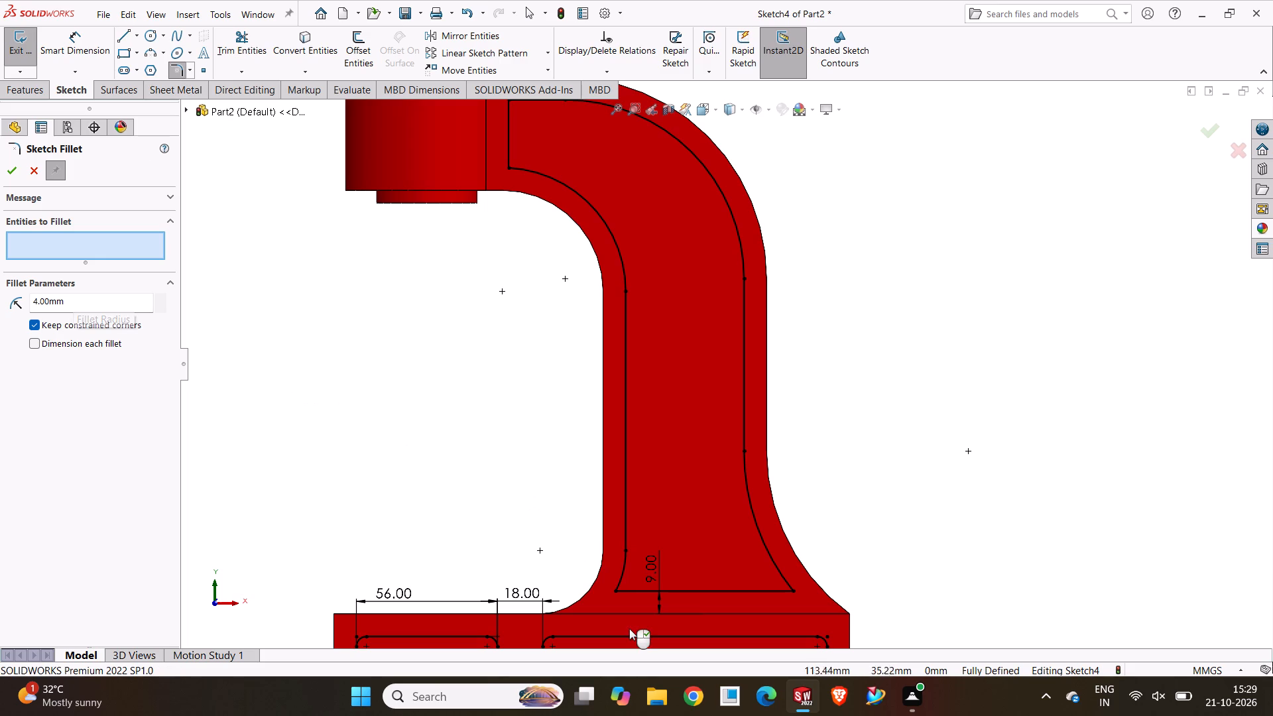
pyautogui.click(617, 591)
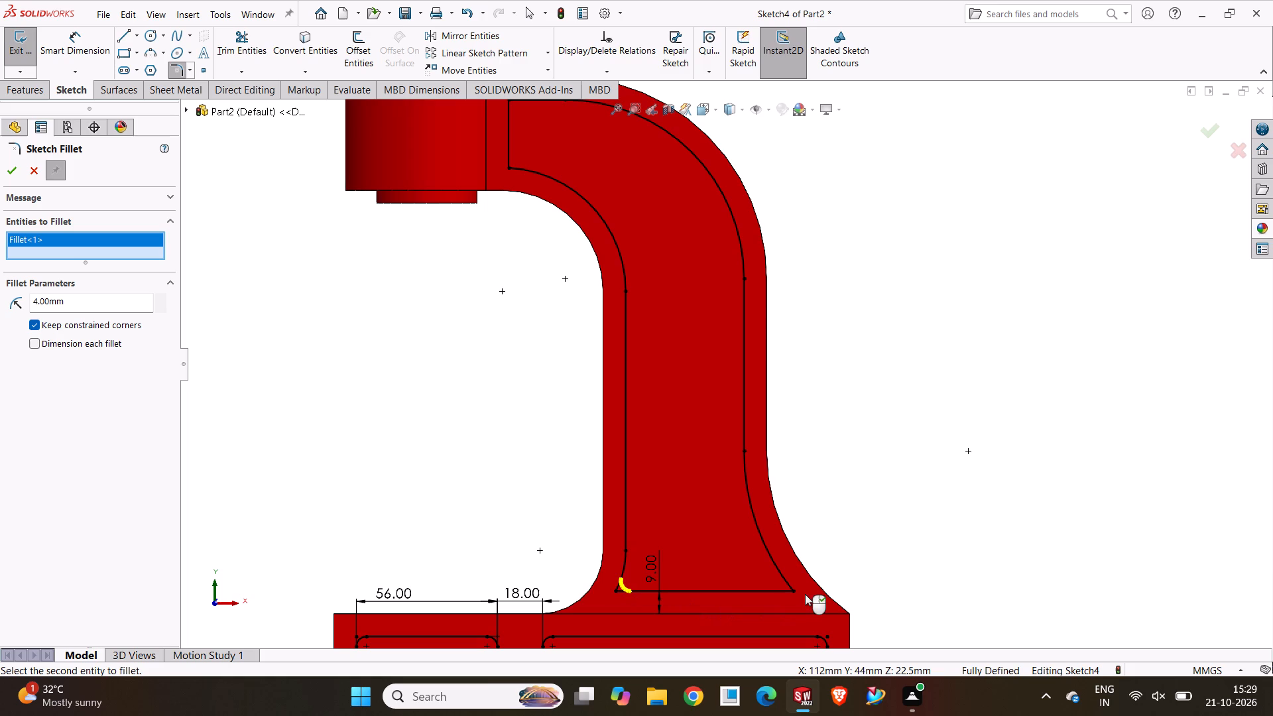
pyautogui.click(794, 588)
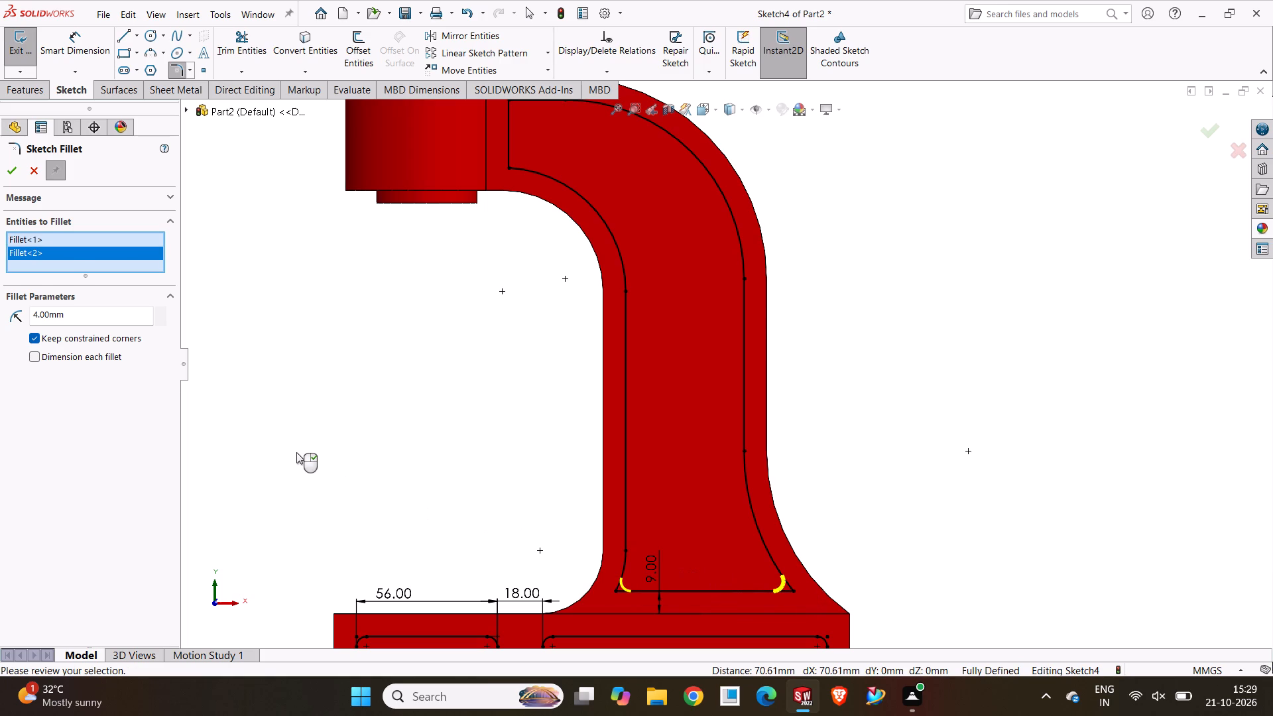
pyautogui.moveTo(58, 314); pyautogui.dragTo(19, 318)
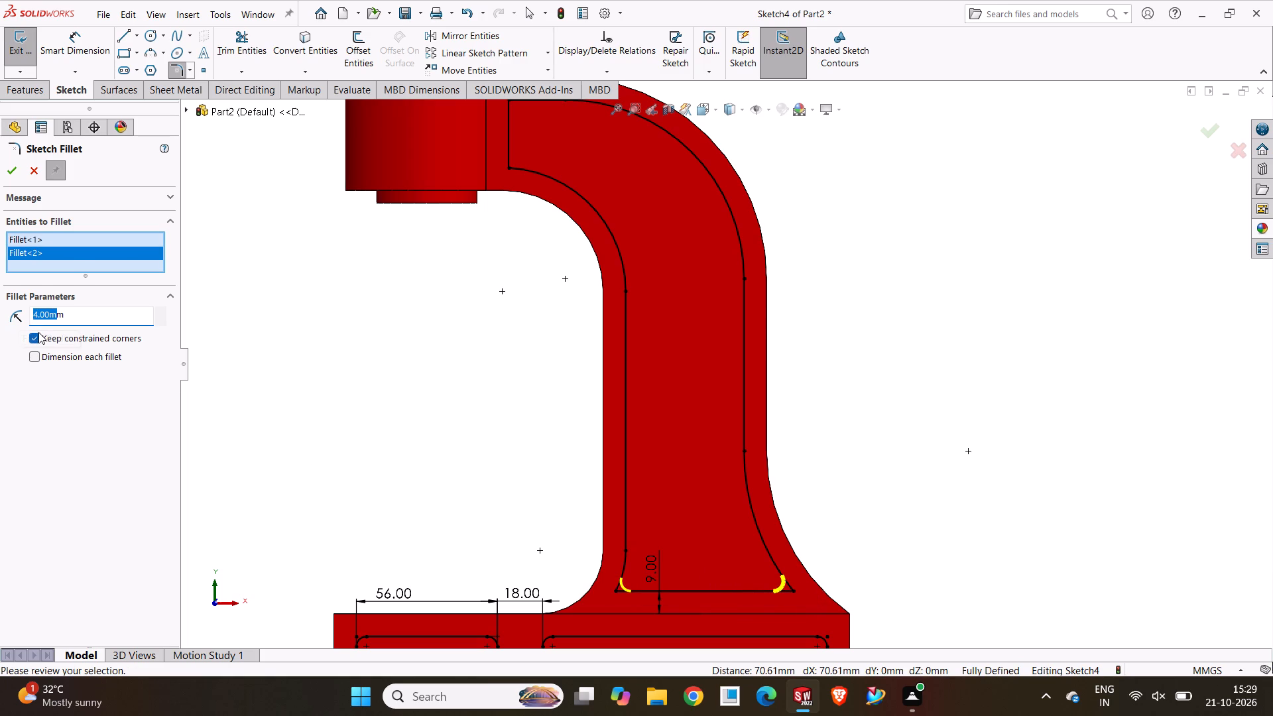
pyautogui.press('Delete')
pyautogui.press('Right')
pyautogui.press('BackSpace')
pyautogui.press('9')
pyautogui.press('Return')
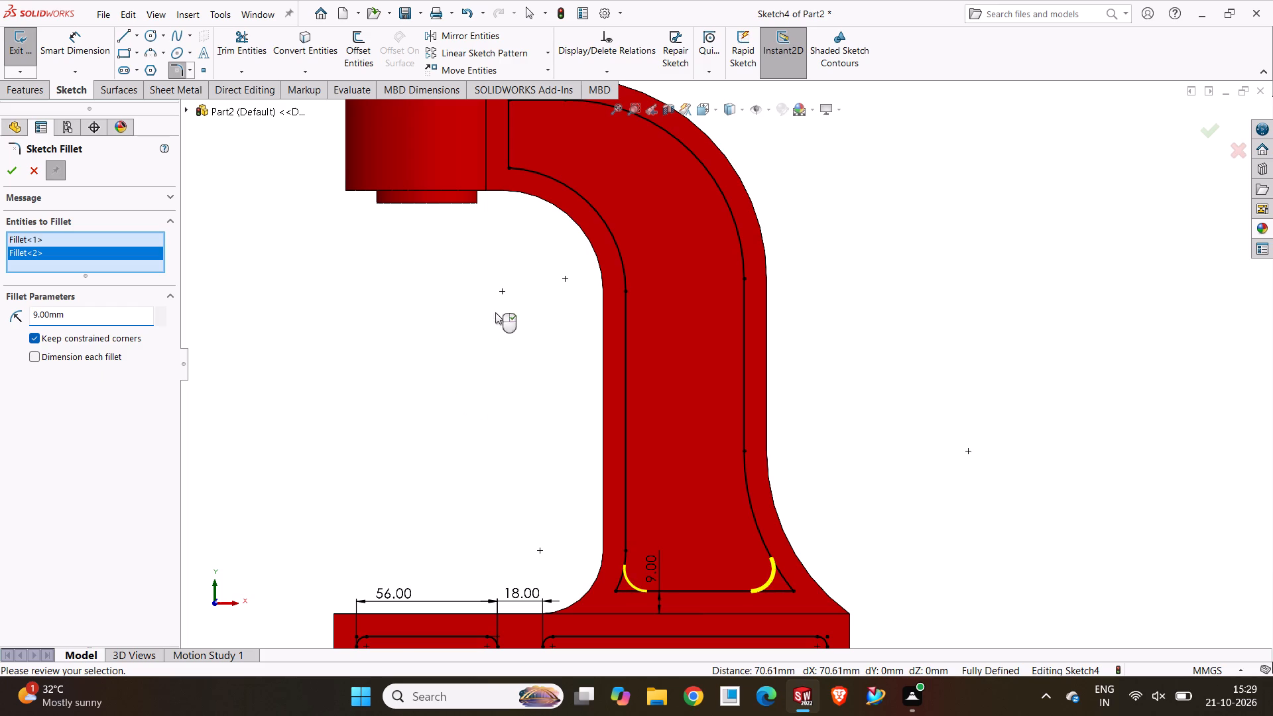
pyautogui.scroll(1, 505, 259)
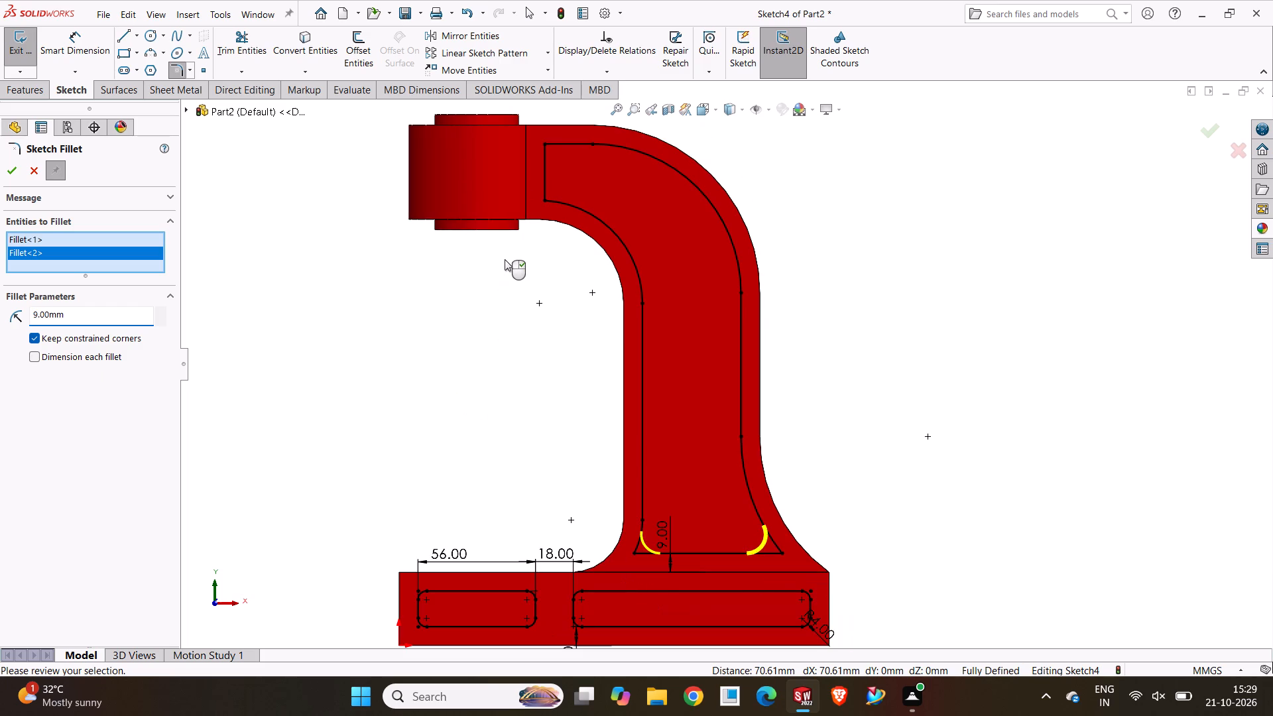
pyautogui.click(18, 174)
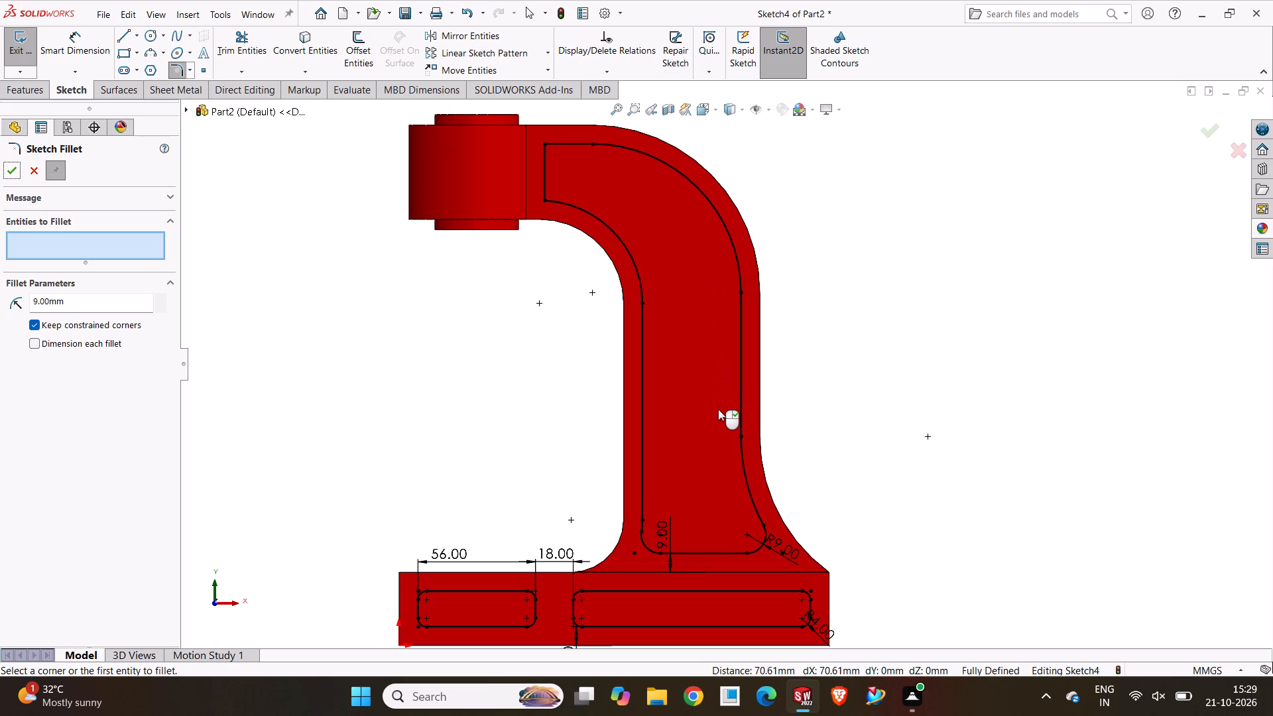
# Trim away the short leftover arc between the arm outline's inner vertical line and its lower-left corner fillet.
pyautogui.scroll(-2, 667, 446)
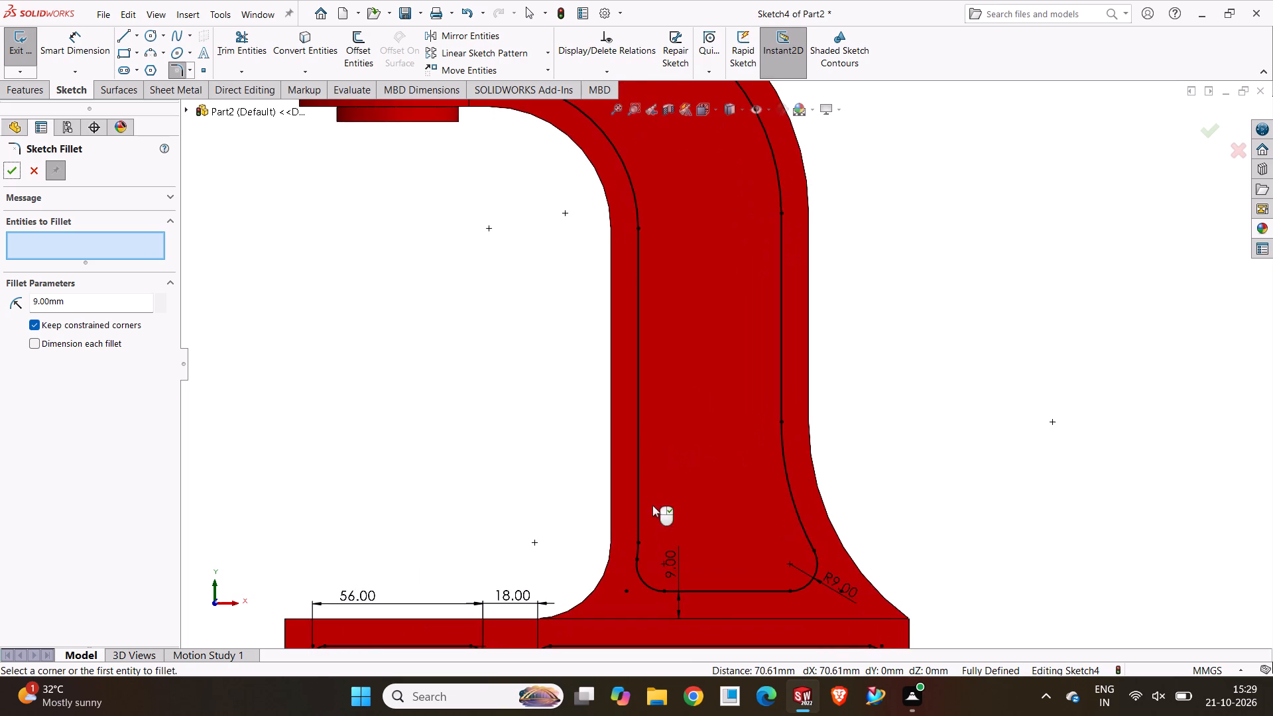
pyautogui.scroll(-3, 648, 524)
pyautogui.scroll(5, 635, 569)
pyautogui.scroll(-5, 665, 449)
pyautogui.scroll(-3, 750, 410)
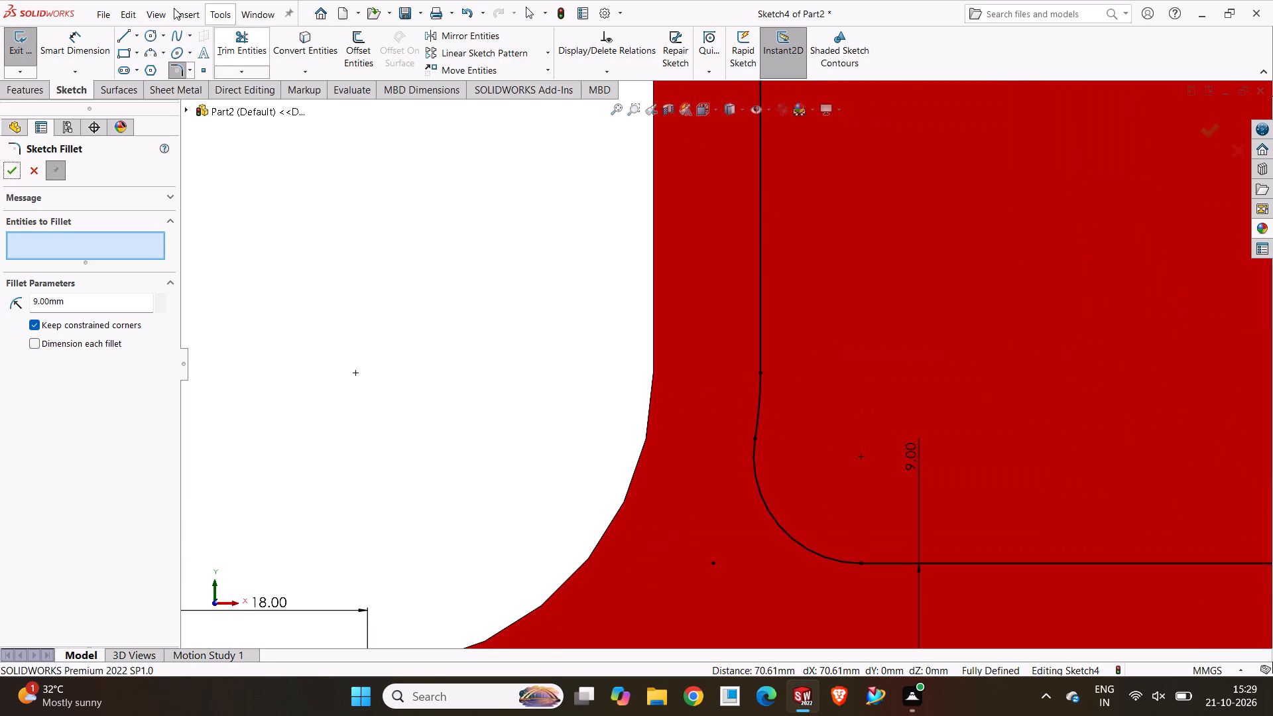
pyautogui.click(16, 169)
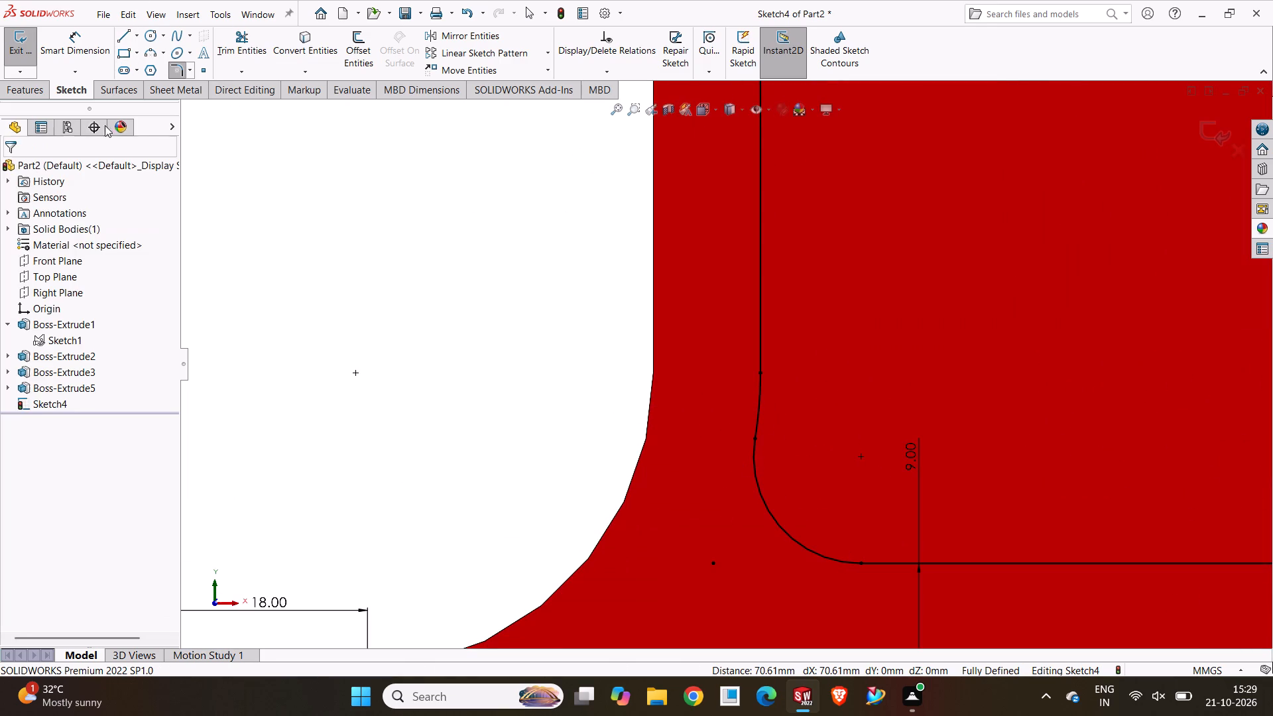
pyautogui.click(237, 54)
pyautogui.click(760, 403)
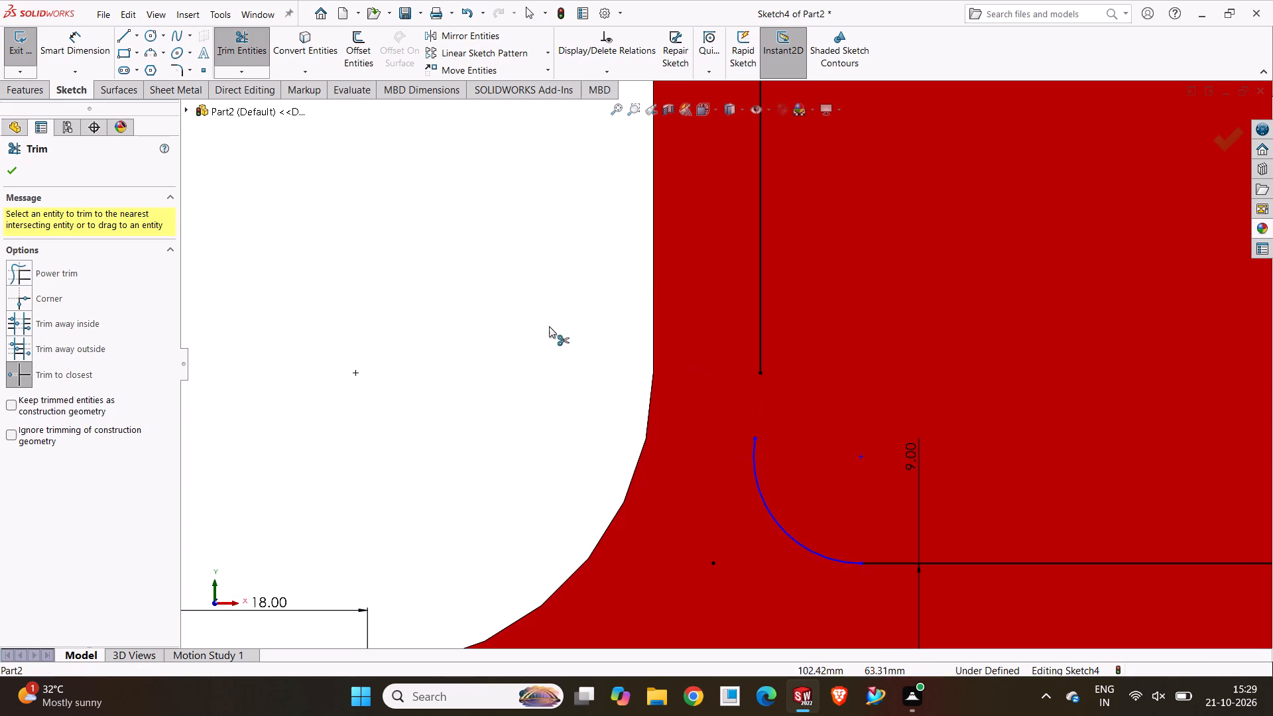
pyautogui.click(6, 164)
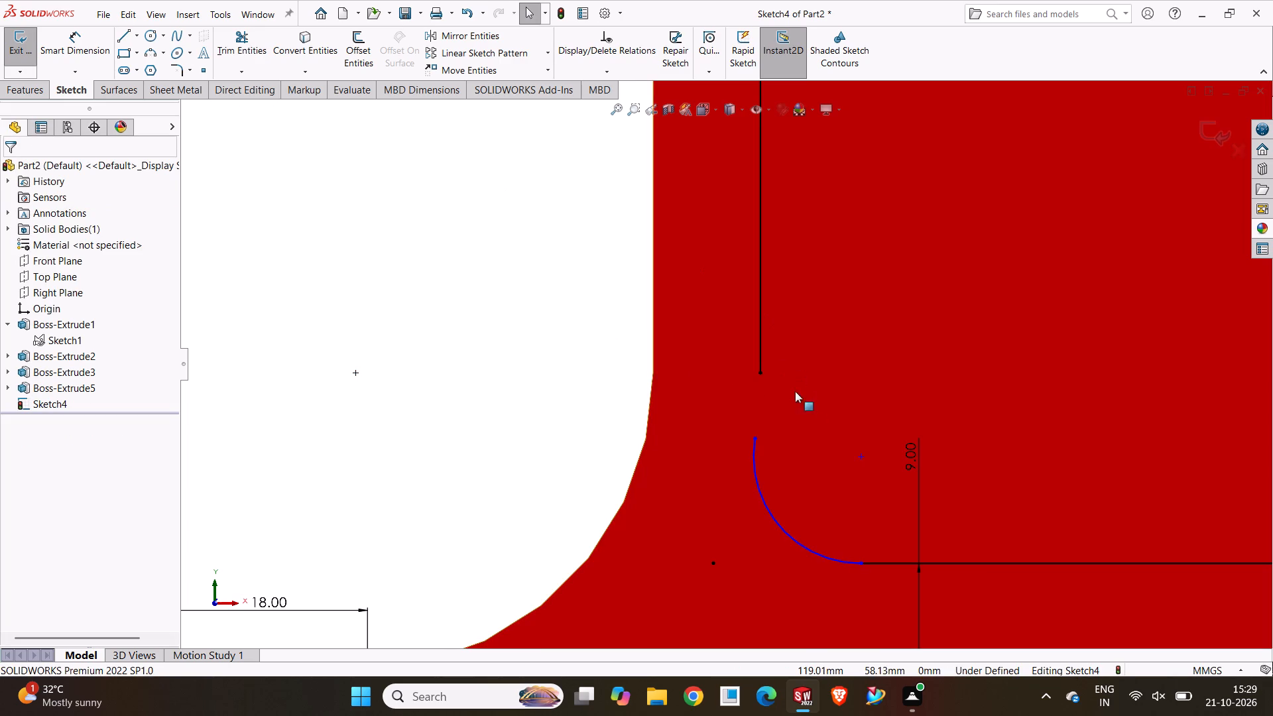
# Stretch the lower end of the arm outline's inner vertical line down to the height of the fillet arc's upper end.
pyautogui.moveTo(760, 373); pyautogui.dragTo(760, 436)
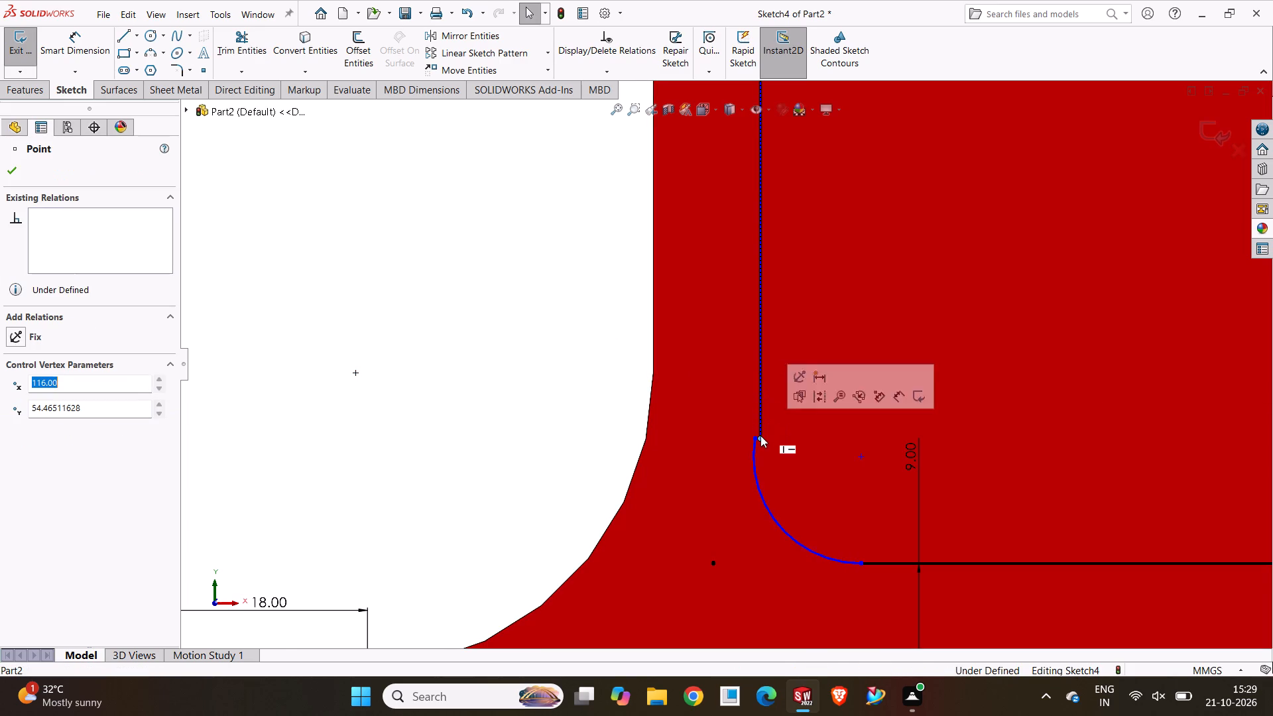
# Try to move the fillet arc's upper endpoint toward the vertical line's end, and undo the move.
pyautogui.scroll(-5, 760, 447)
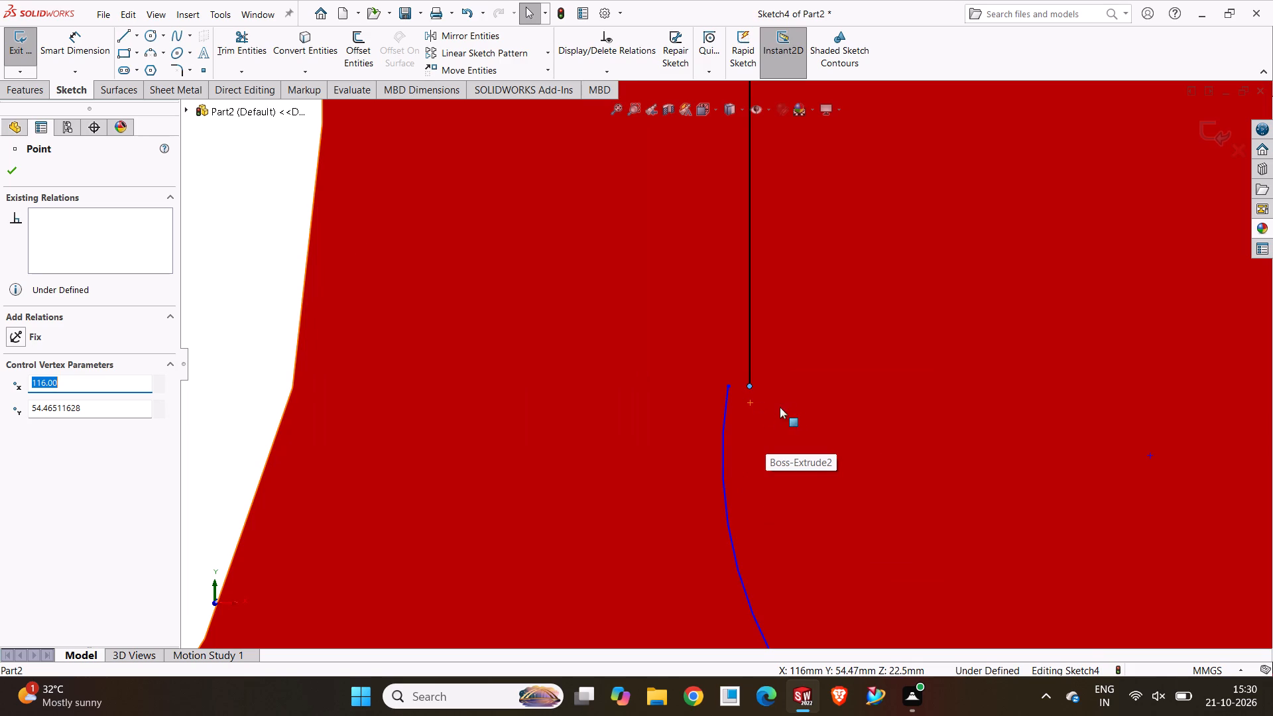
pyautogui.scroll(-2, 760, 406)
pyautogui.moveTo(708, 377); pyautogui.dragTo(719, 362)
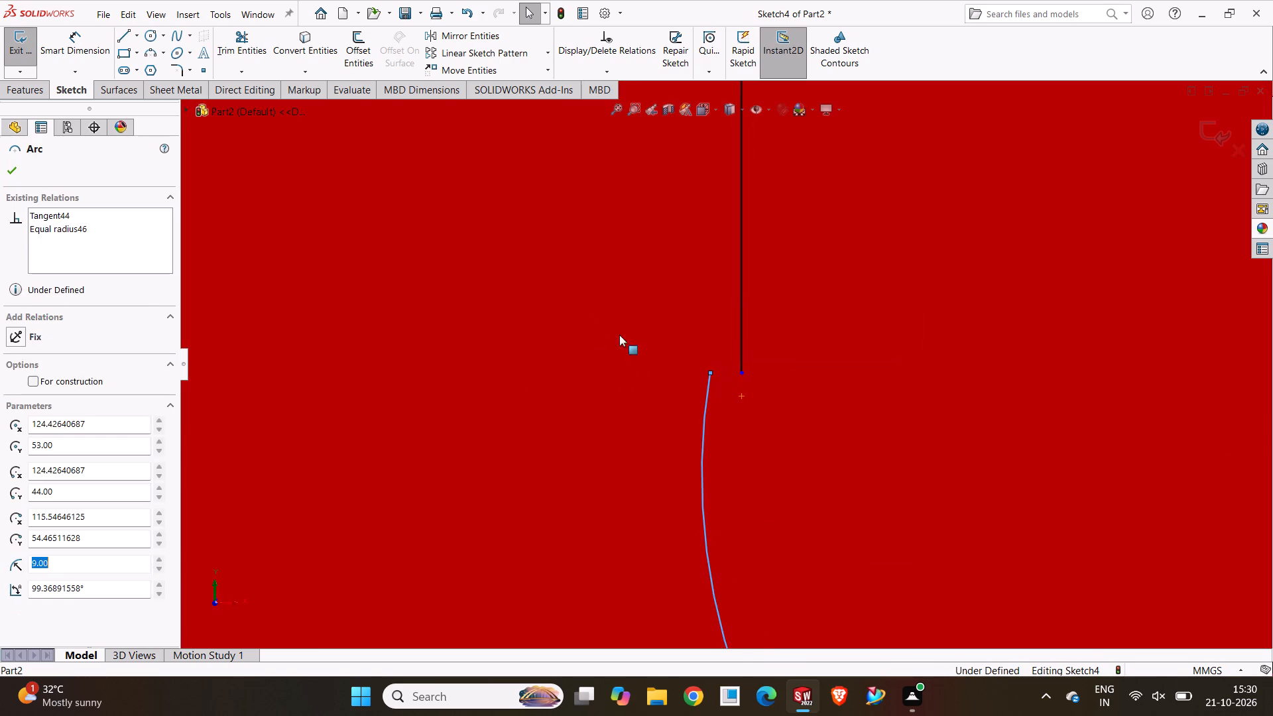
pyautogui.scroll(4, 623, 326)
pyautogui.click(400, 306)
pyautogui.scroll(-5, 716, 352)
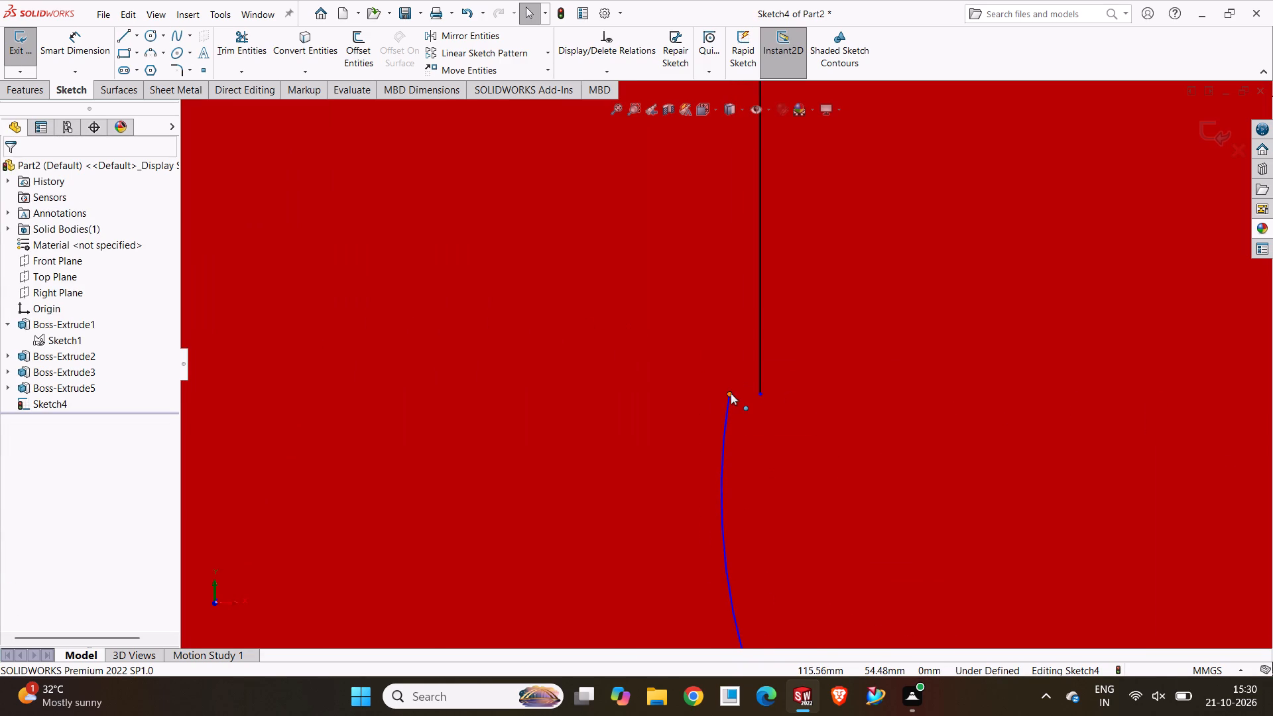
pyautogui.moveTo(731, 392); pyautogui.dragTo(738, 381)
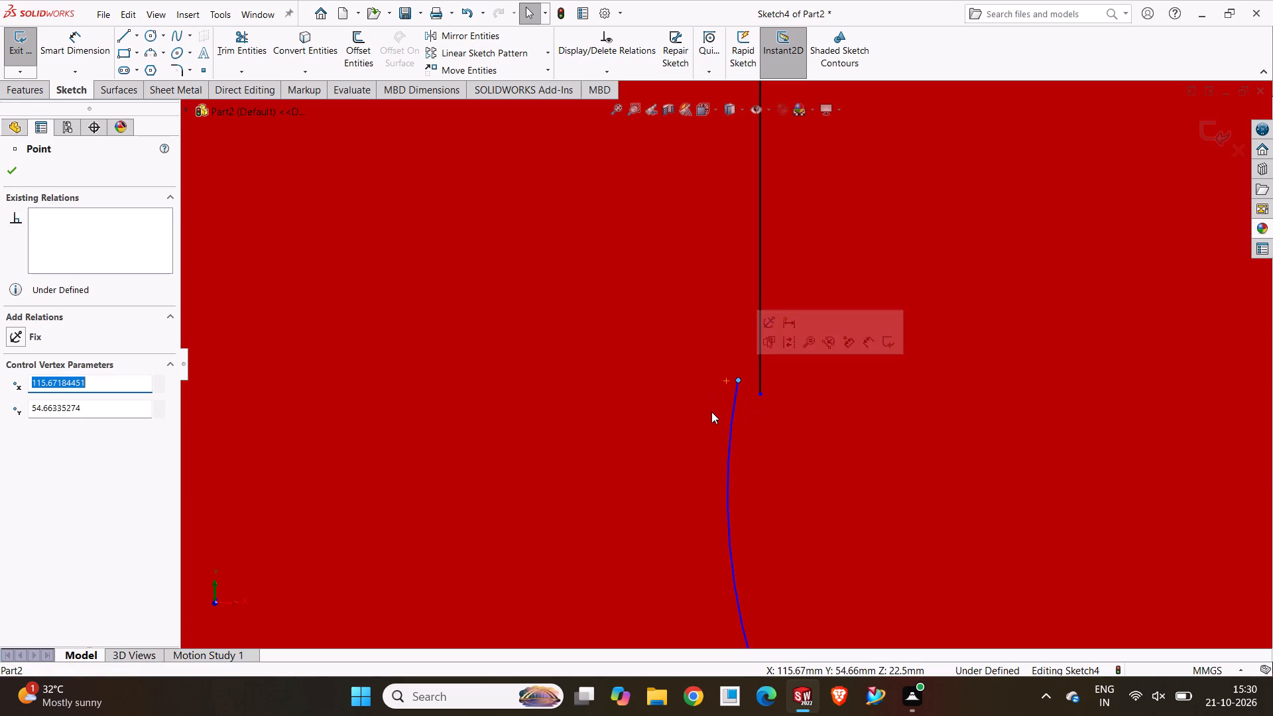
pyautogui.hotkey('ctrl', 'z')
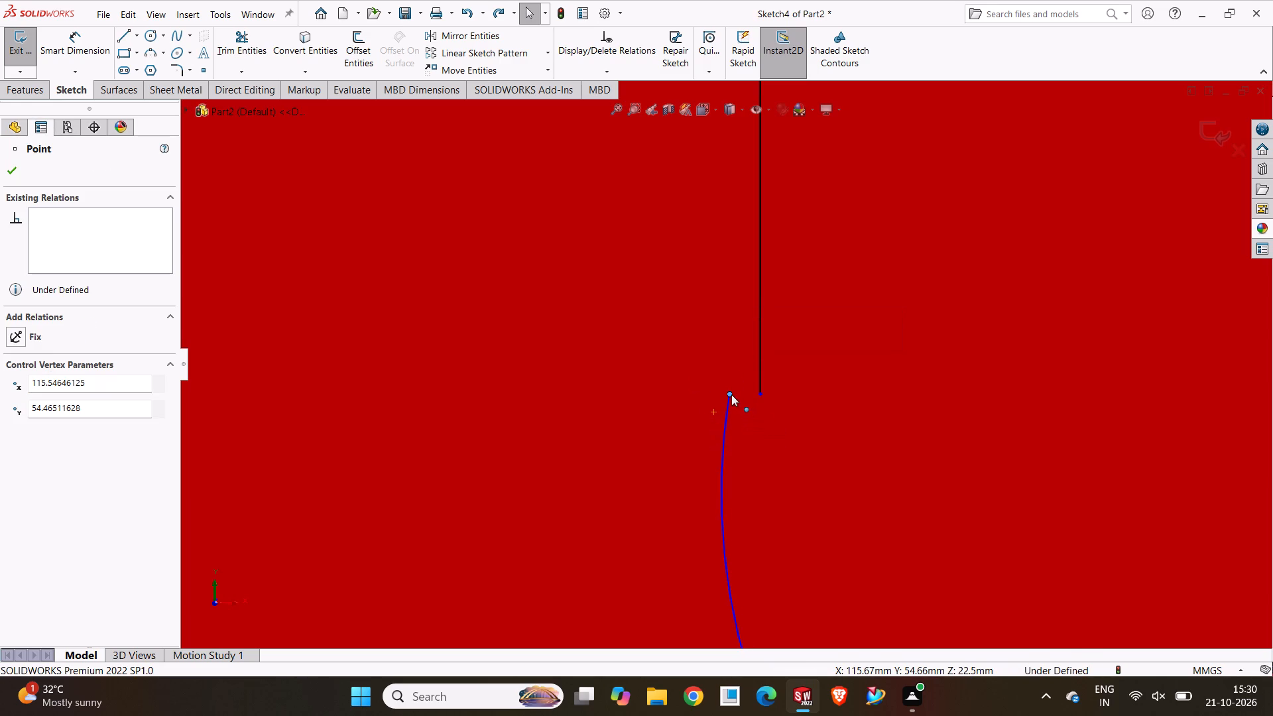
# Merge the fillet arc's upper endpoint with the lower endpoint of the arm outline's inner vertical line.
pyautogui.keyDown('ctrl'); pyautogui.click(757, 394); pyautogui.keyUp('ctrl')
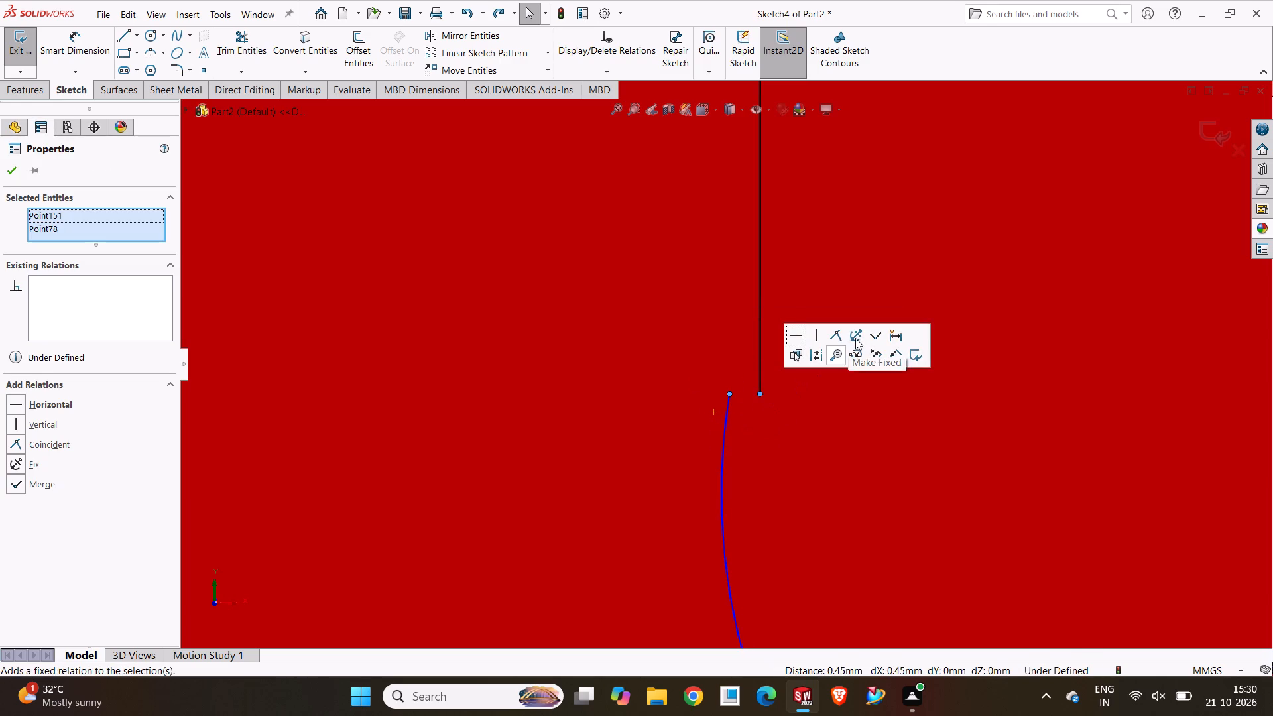
pyautogui.click(878, 339)
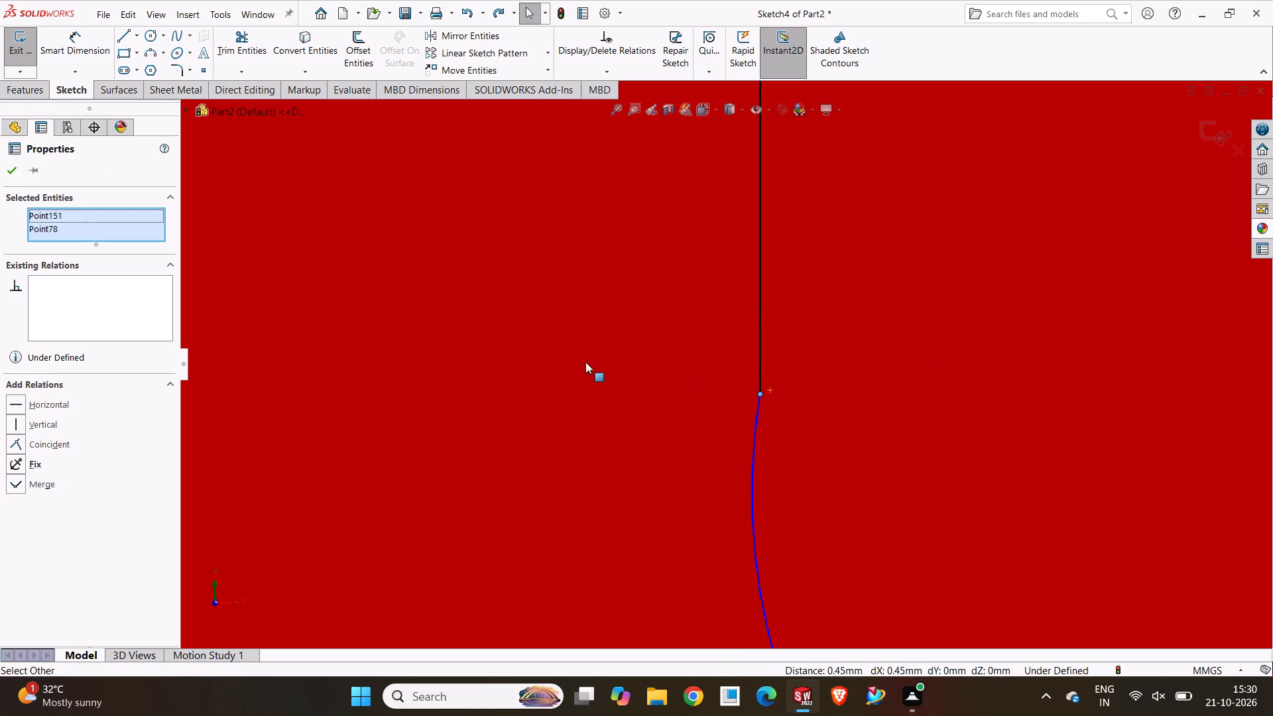
pyautogui.scroll(3, 267, 256)
pyautogui.click(266, 273)
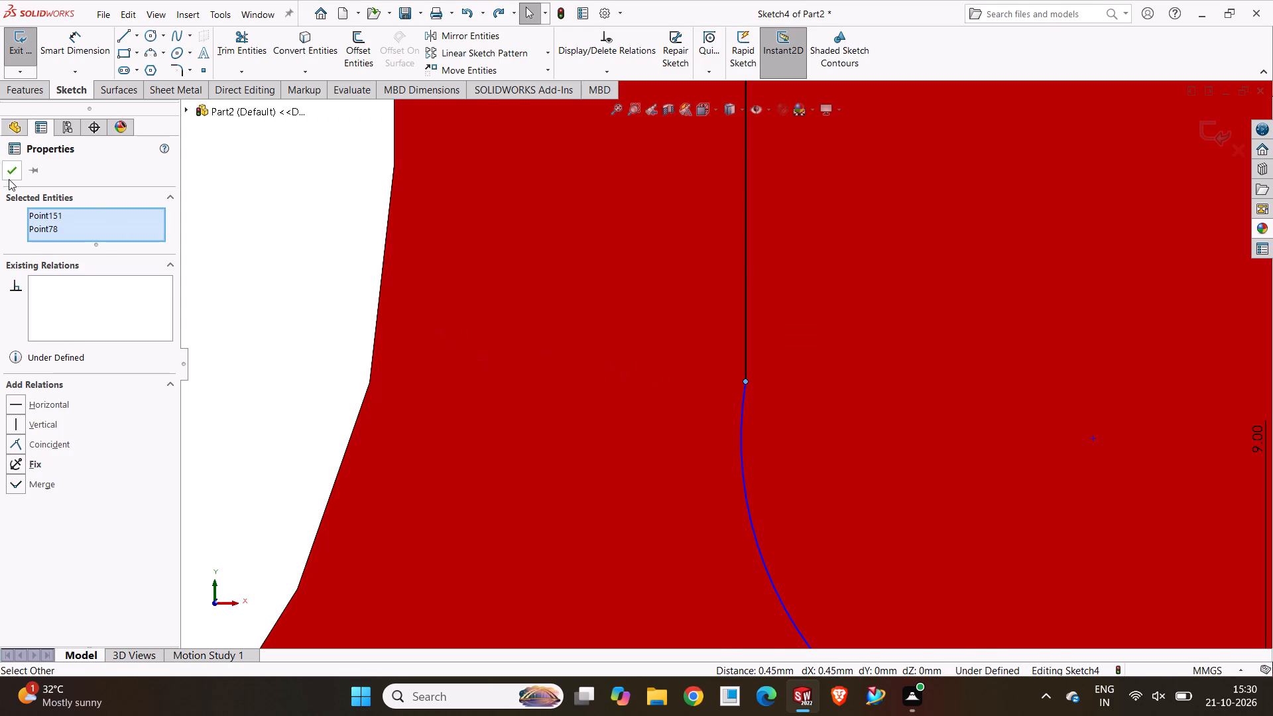
# Make the lower fillet arc tangent to the arm outline's inner vertical line.
pyautogui.click(9, 180)
pyautogui.keyDown('ctrl'); pyautogui.click(746, 315); pyautogui.keyUp('ctrl')
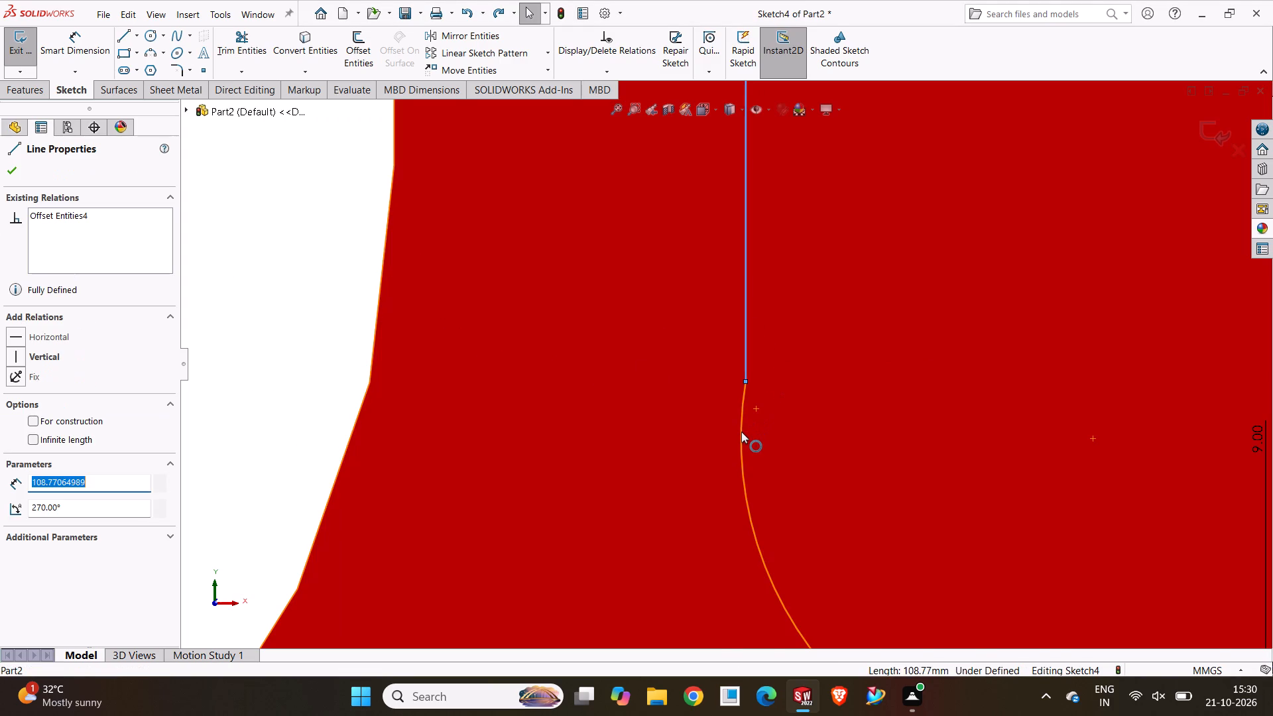
pyautogui.keyDown('ctrl'); pyautogui.click(741, 432); pyautogui.keyUp('ctrl')
pyautogui.click(779, 375)
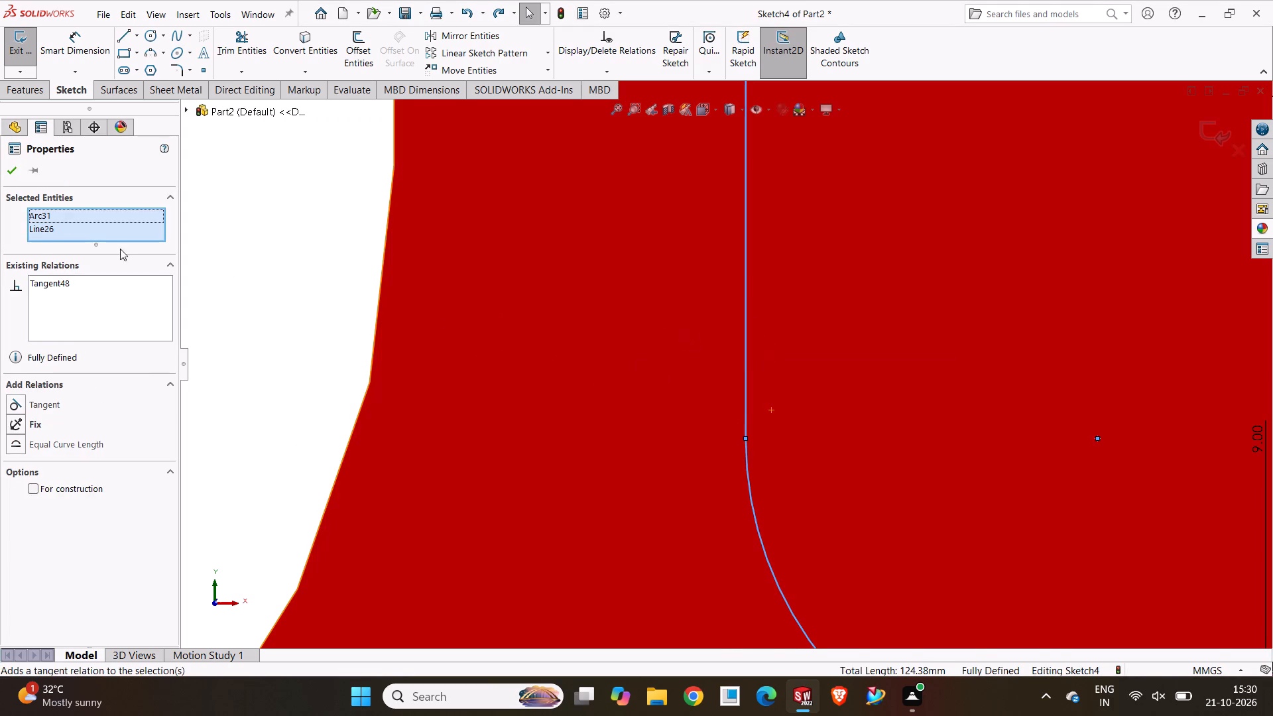
pyautogui.click(12, 174)
pyautogui.click(263, 288)
# Round the two corners at the head end of the arm pocket outline with 7 mm sketch fillets.
pyautogui.scroll(5, 735, 373)
pyautogui.scroll(4, 900, 418)
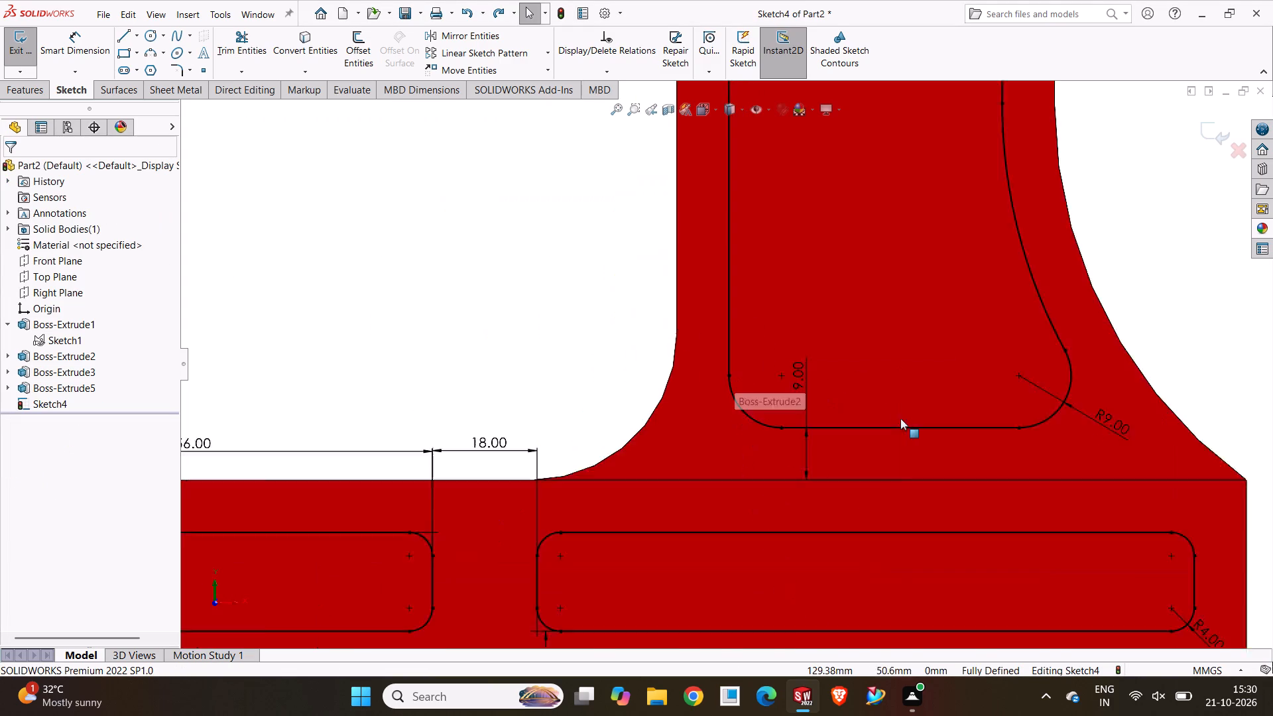
pyautogui.scroll(-5, 977, 373)
pyautogui.scroll(2, 1000, 335)
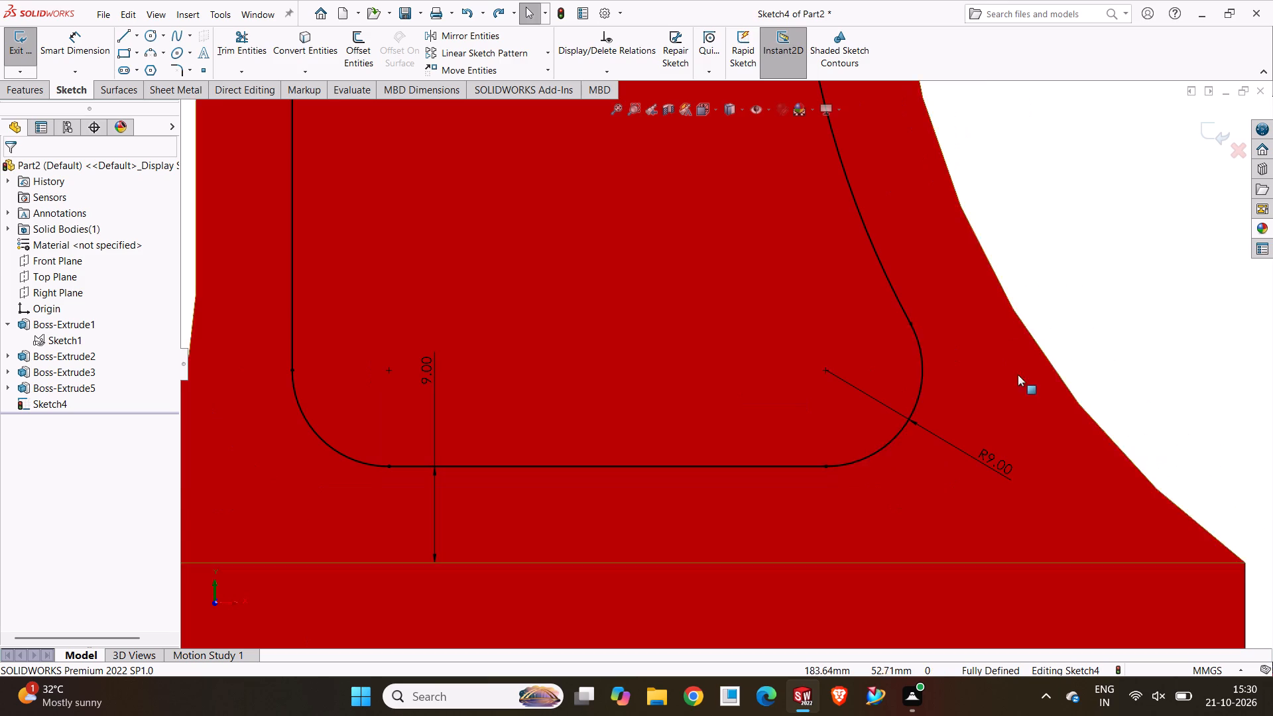
pyautogui.scroll(3, 1018, 375)
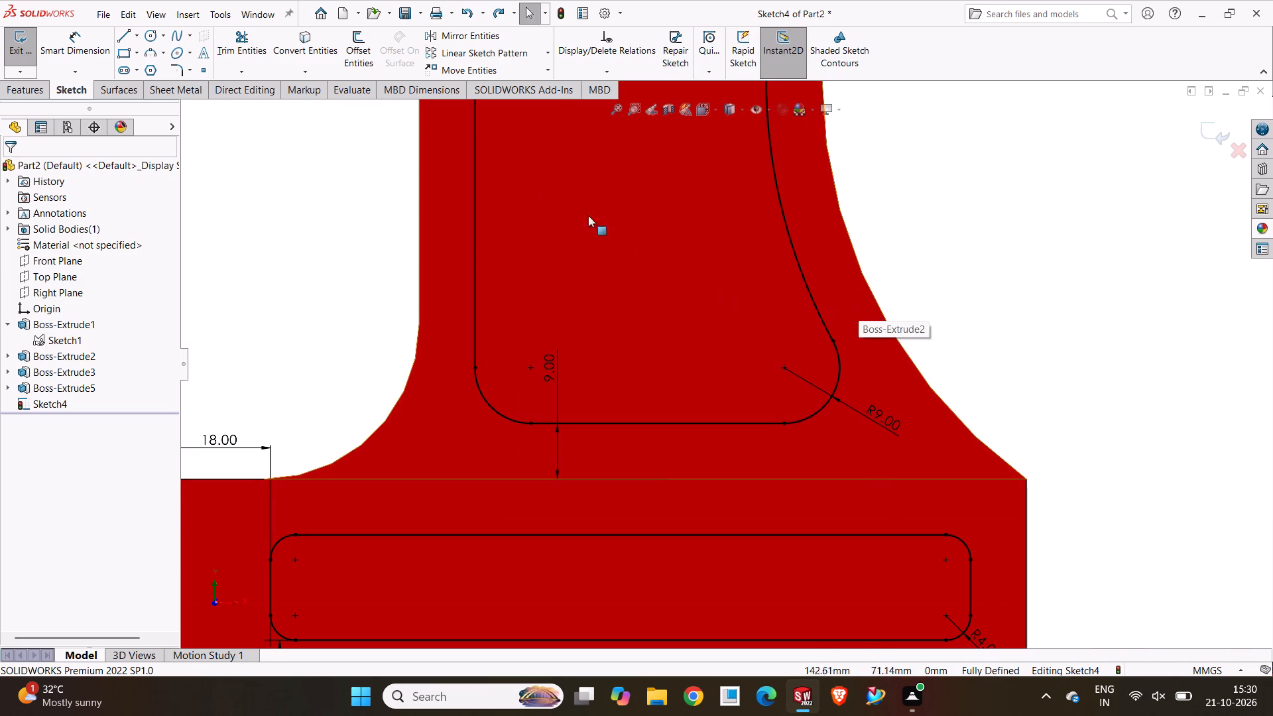
pyautogui.click(182, 64)
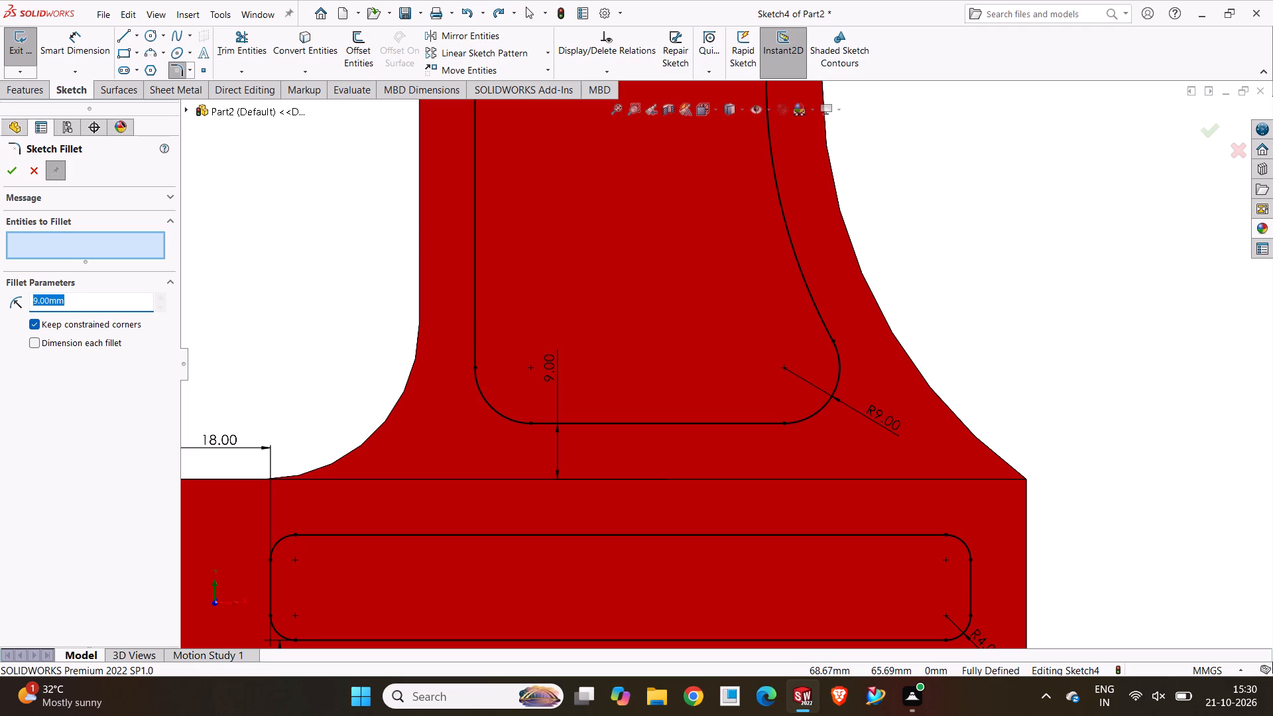
pyautogui.press('7')
pyautogui.press('Return')
pyautogui.scroll(3, 610, 267)
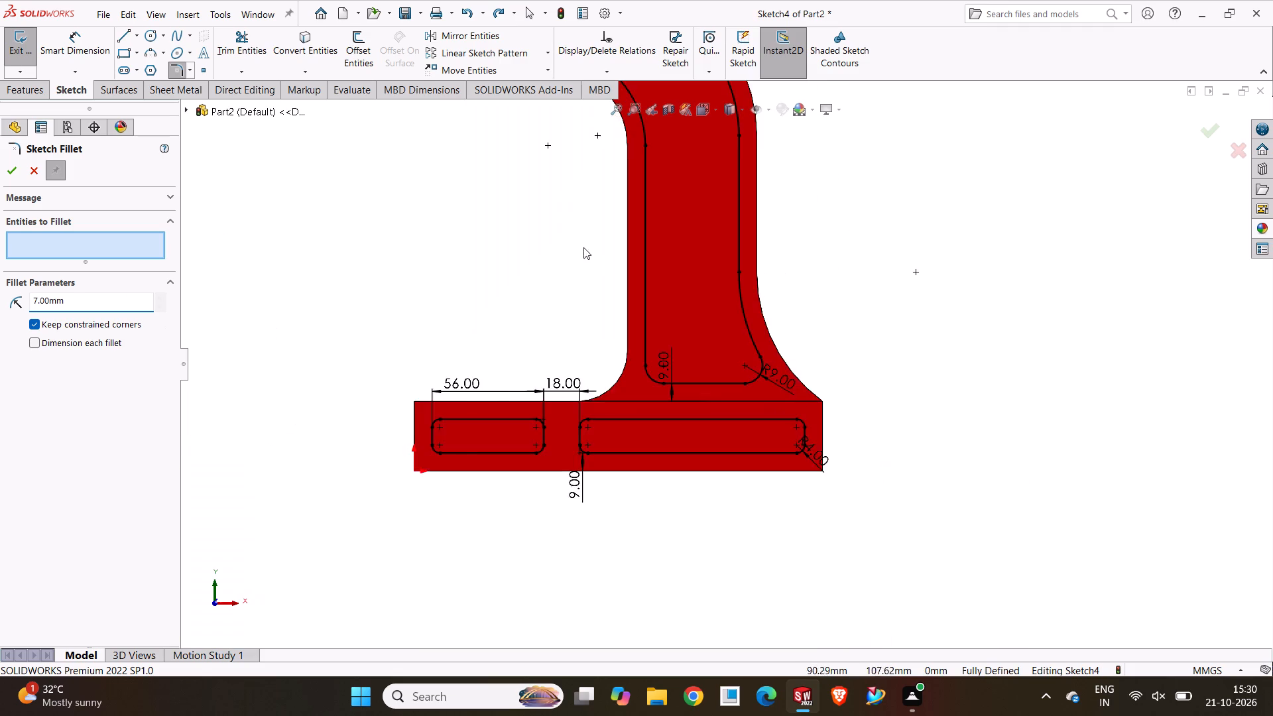
pyautogui.scroll(4, 583, 247)
pyautogui.scroll(-5, 591, 185)
pyautogui.scroll(3, 618, 247)
pyautogui.scroll(-3, 743, 210)
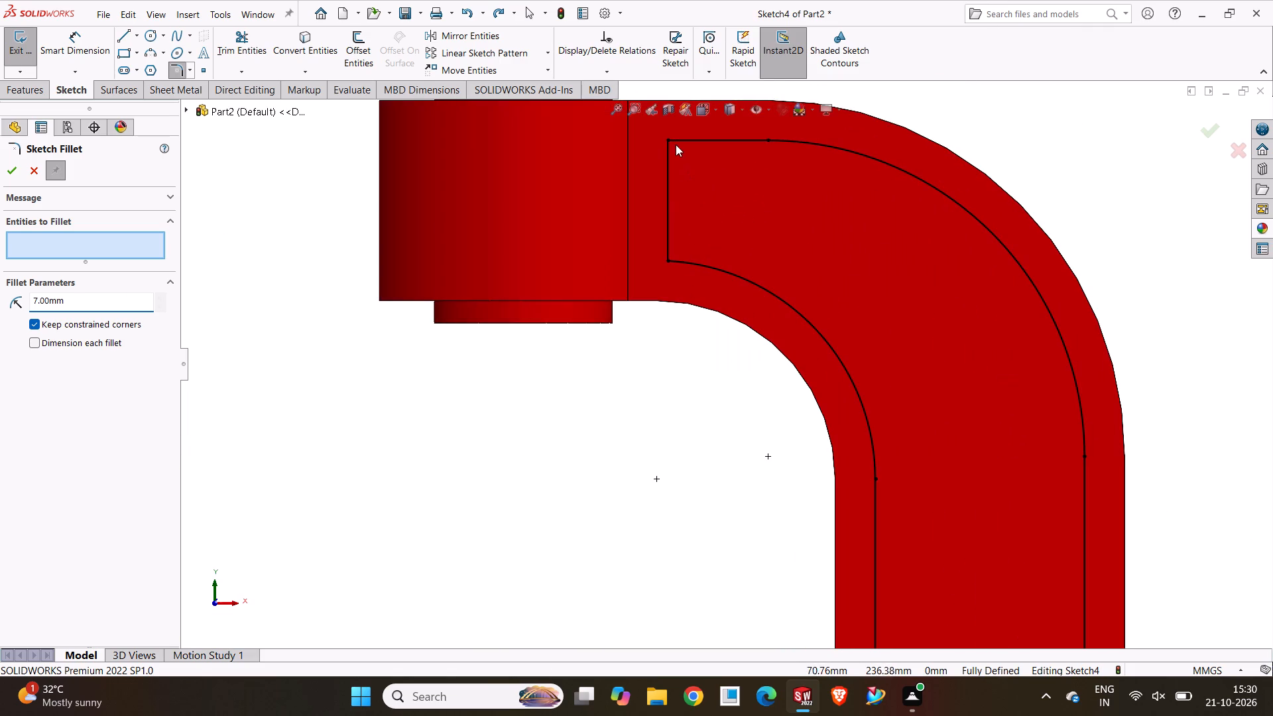
pyautogui.click(669, 138)
pyautogui.click(670, 262)
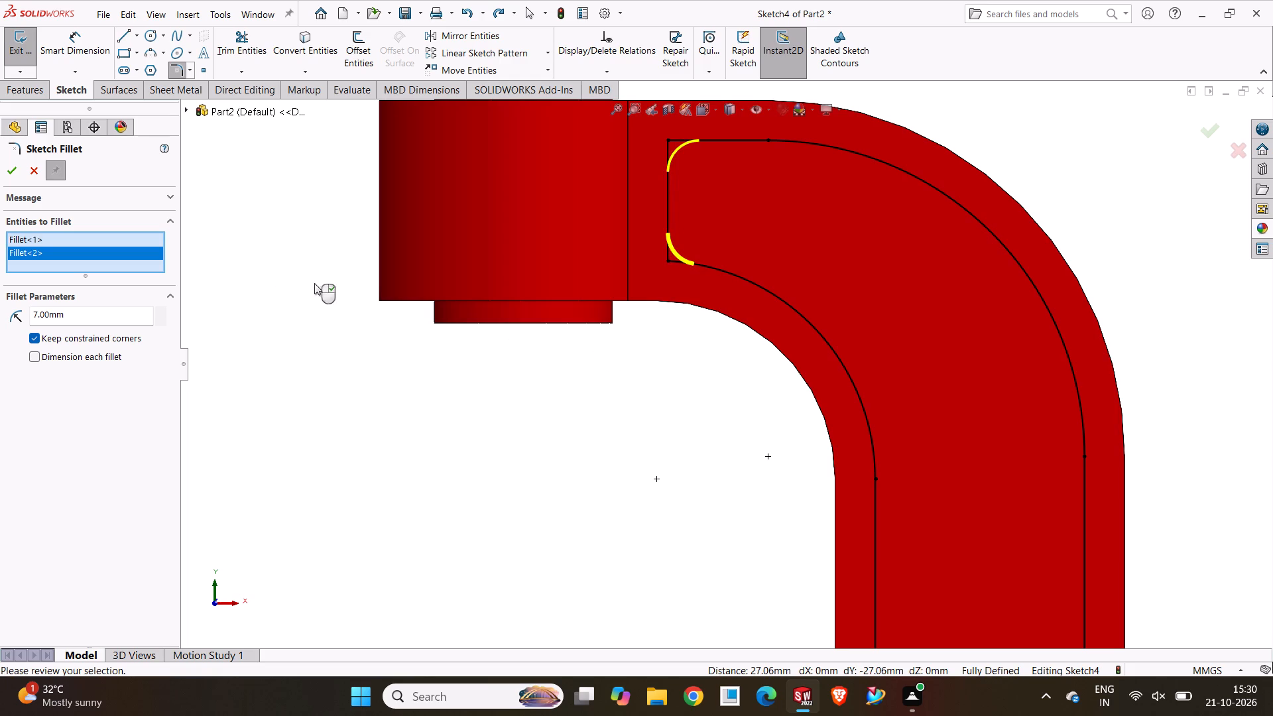
pyautogui.click(10, 167)
pyautogui.click(412, 382)
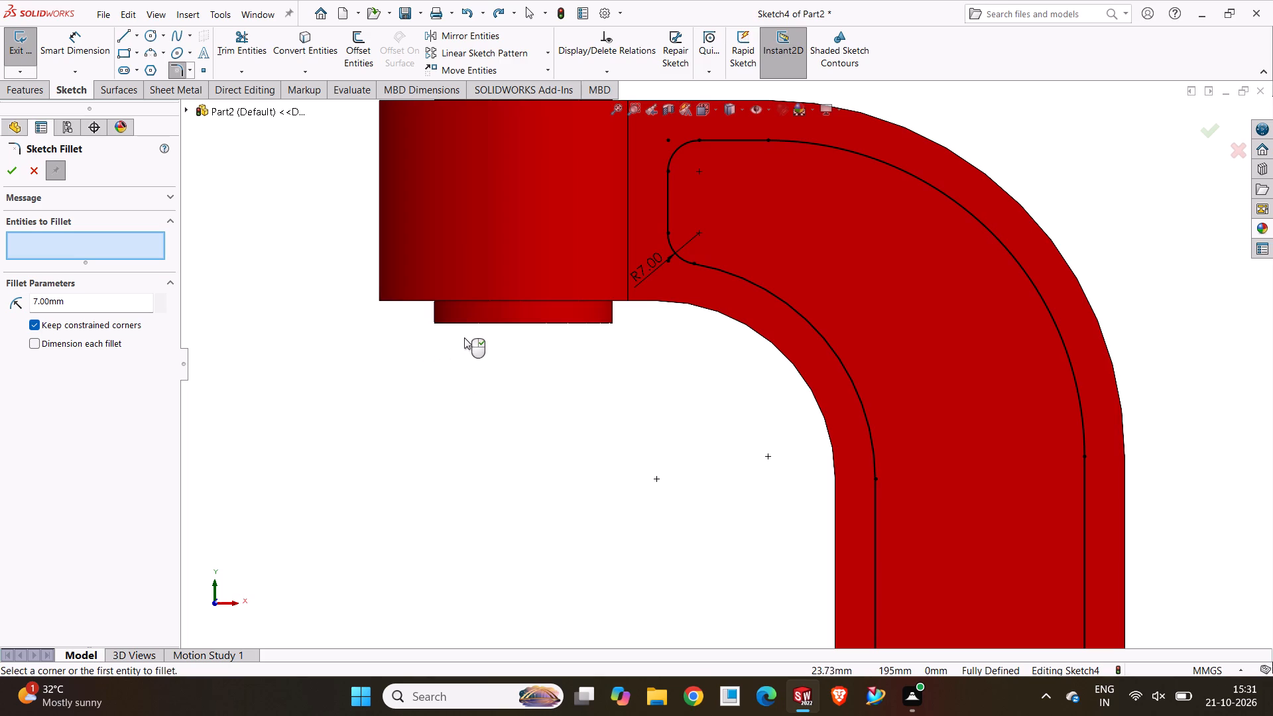
pyautogui.click(39, 88)
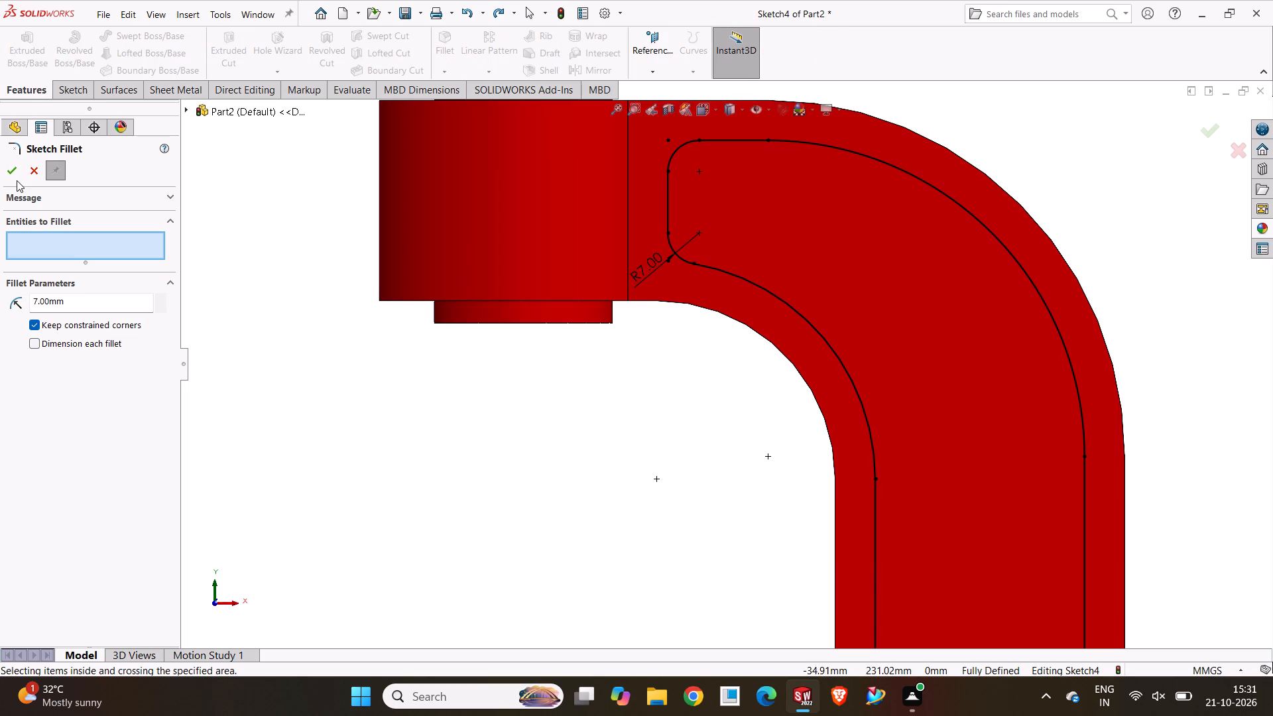
pyautogui.click(17, 180)
pyautogui.click(14, 156)
pyautogui.click(12, 160)
pyautogui.click(12, 170)
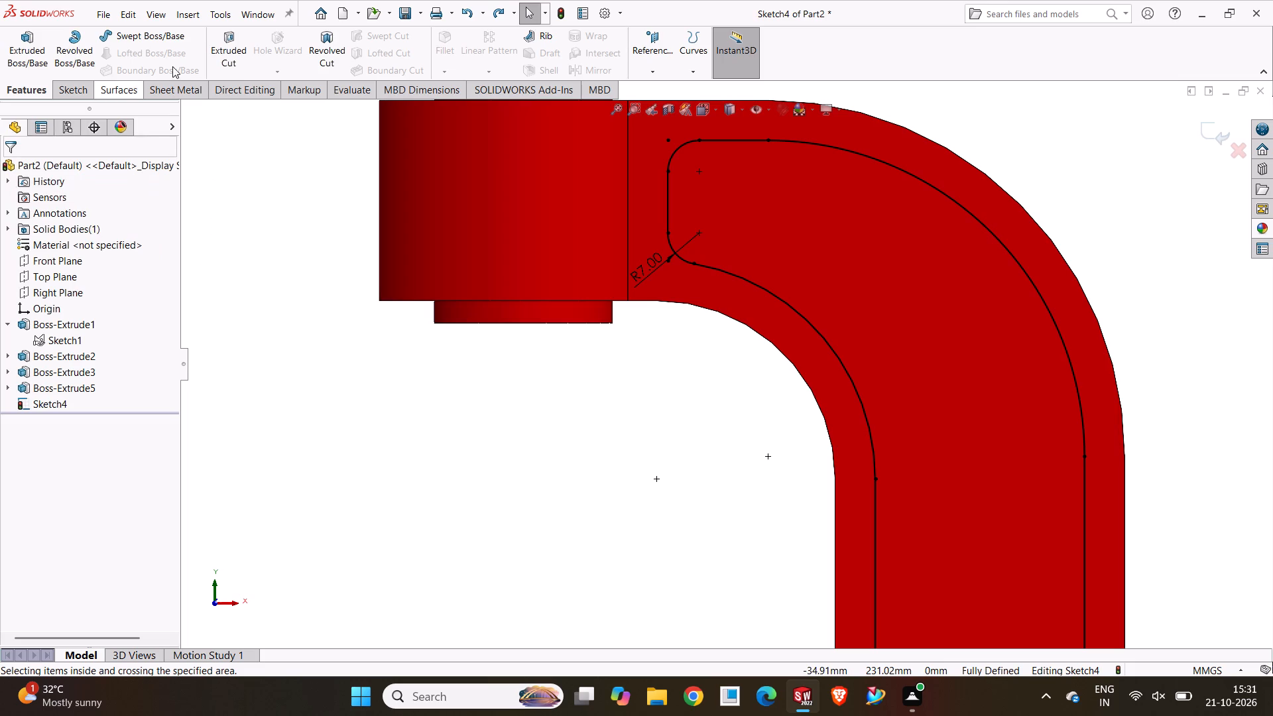
# Cut-extrude the arm and base pocket outlines as blind cuts 5 mm deep in both directions.
pyautogui.click(227, 51)
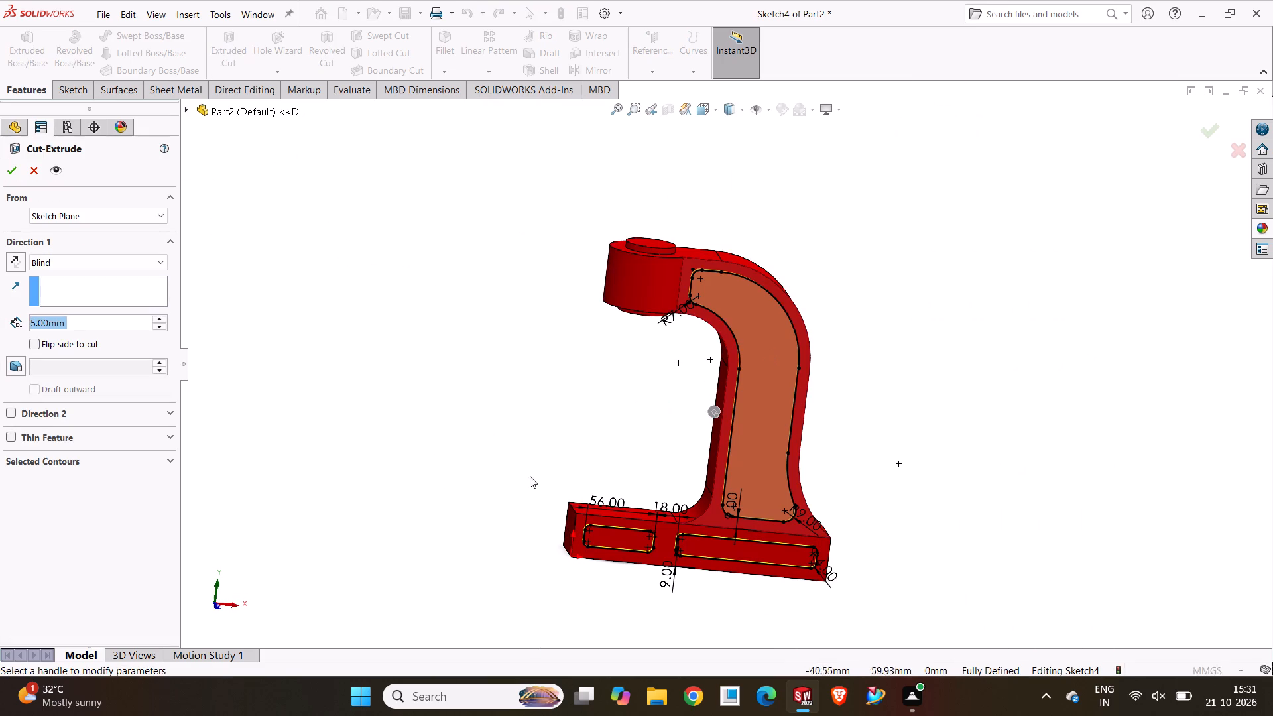
pyautogui.moveTo(536, 466); pyautogui.dragTo(418, 438, button='middle')
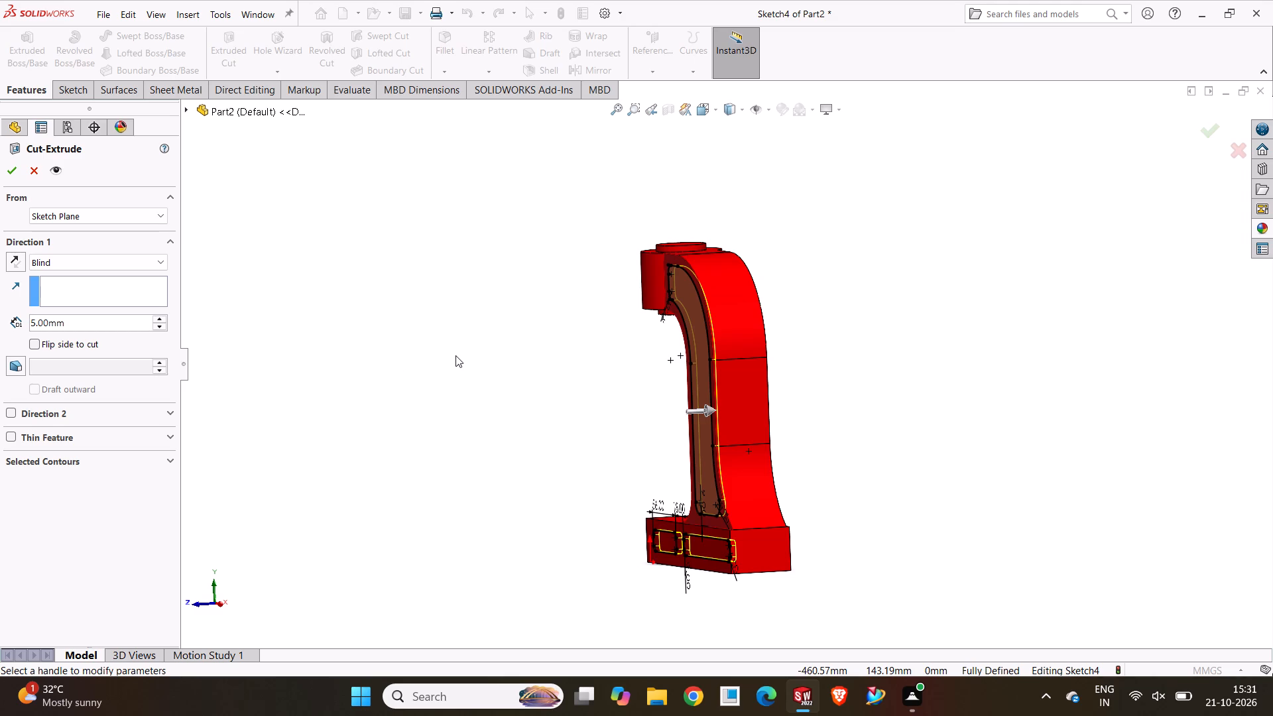
pyautogui.click(12, 406)
pyautogui.click(9, 412)
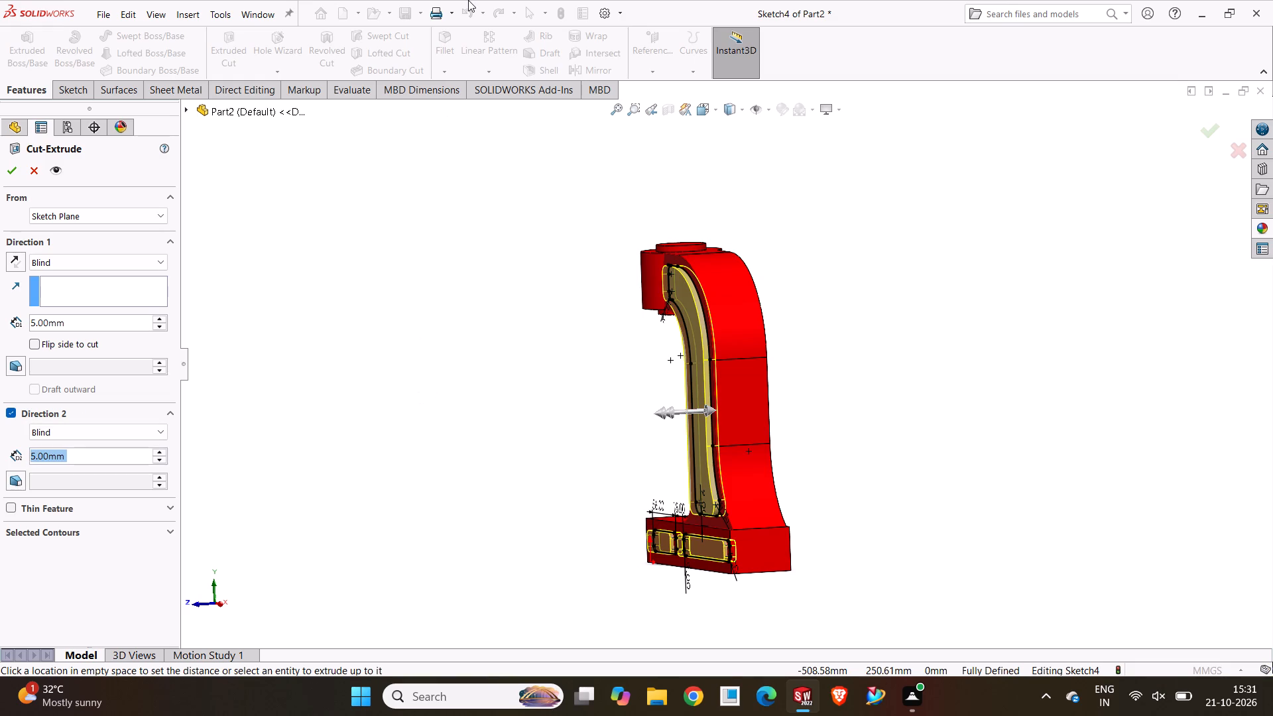
pyautogui.click(5, 175)
pyautogui.click(436, 363)
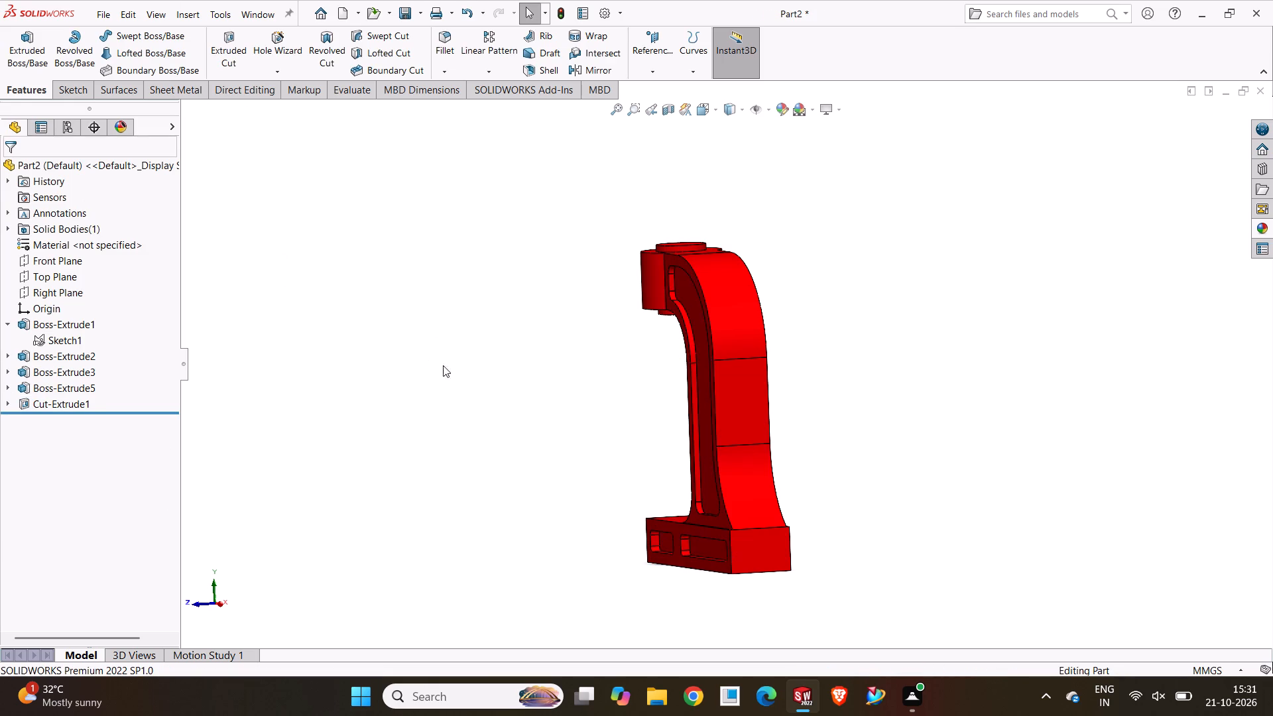
# Examine the frame from both sides to check the pockets cut in the arm and base.
pyautogui.scroll(-2, 538, 404)
pyautogui.moveTo(573, 419); pyautogui.dragTo(659, 446, button='middle')
pyautogui.scroll(2, 711, 476)
pyautogui.moveTo(710, 477); pyautogui.dragTo(699, 464, button='middle')
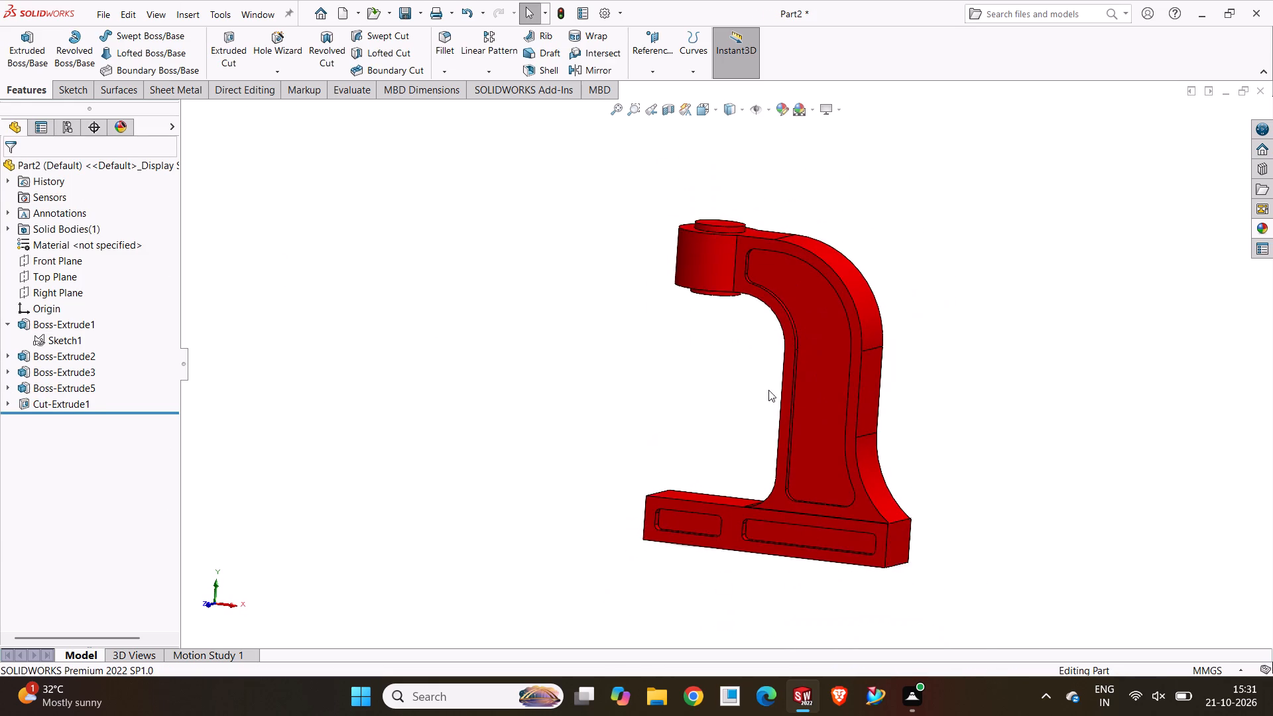
pyautogui.scroll(-4, 770, 385)
pyautogui.scroll(-3, 825, 323)
pyautogui.scroll(3, 825, 323)
pyautogui.moveTo(823, 323); pyautogui.dragTo(814, 324, button='middle')
pyautogui.scroll(3, 580, 274)
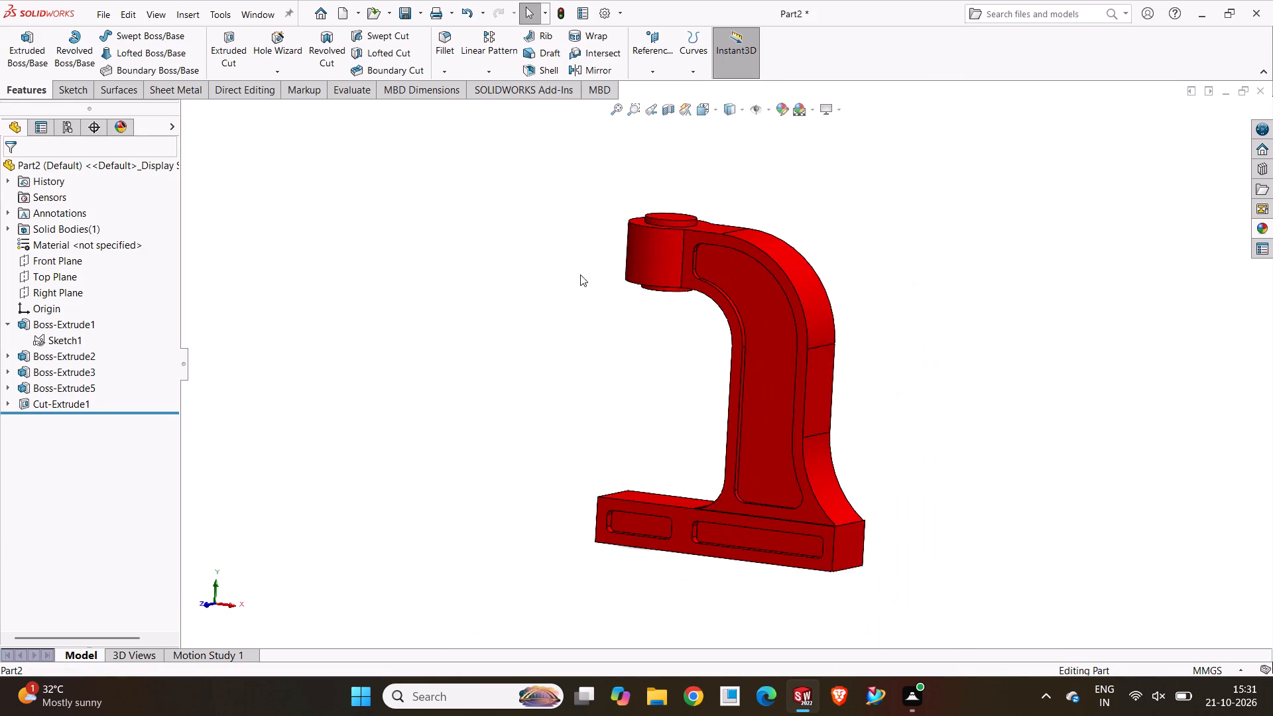
pyautogui.scroll(1, 580, 274)
pyautogui.moveTo(583, 275); pyautogui.dragTo(619, 193, button='middle')
pyautogui.moveTo(648, 354); pyautogui.dragTo(890, 284, button='middle')
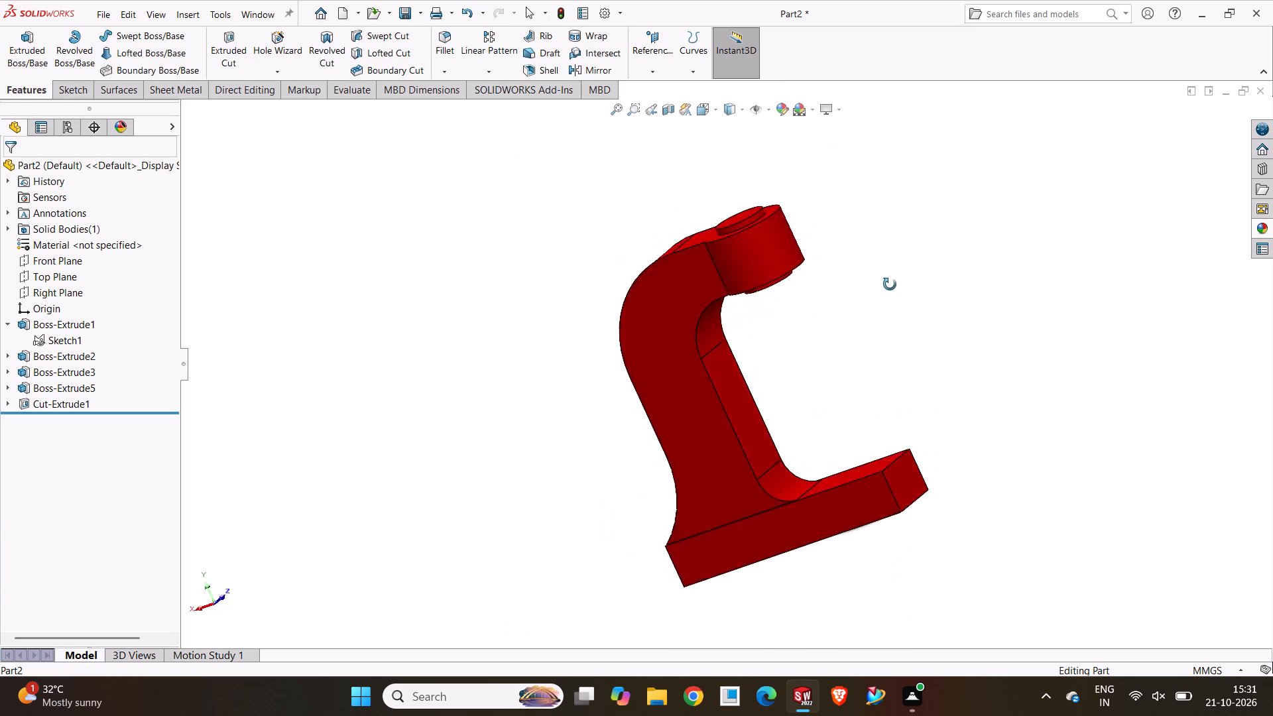
pyautogui.moveTo(890, 284); pyautogui.dragTo(623, 301, button='middle')
pyautogui.scroll(-4, 761, 316)
pyautogui.scroll(3, 741, 327)
pyautogui.moveTo(741, 327); pyautogui.dragTo(734, 315, button='middle')
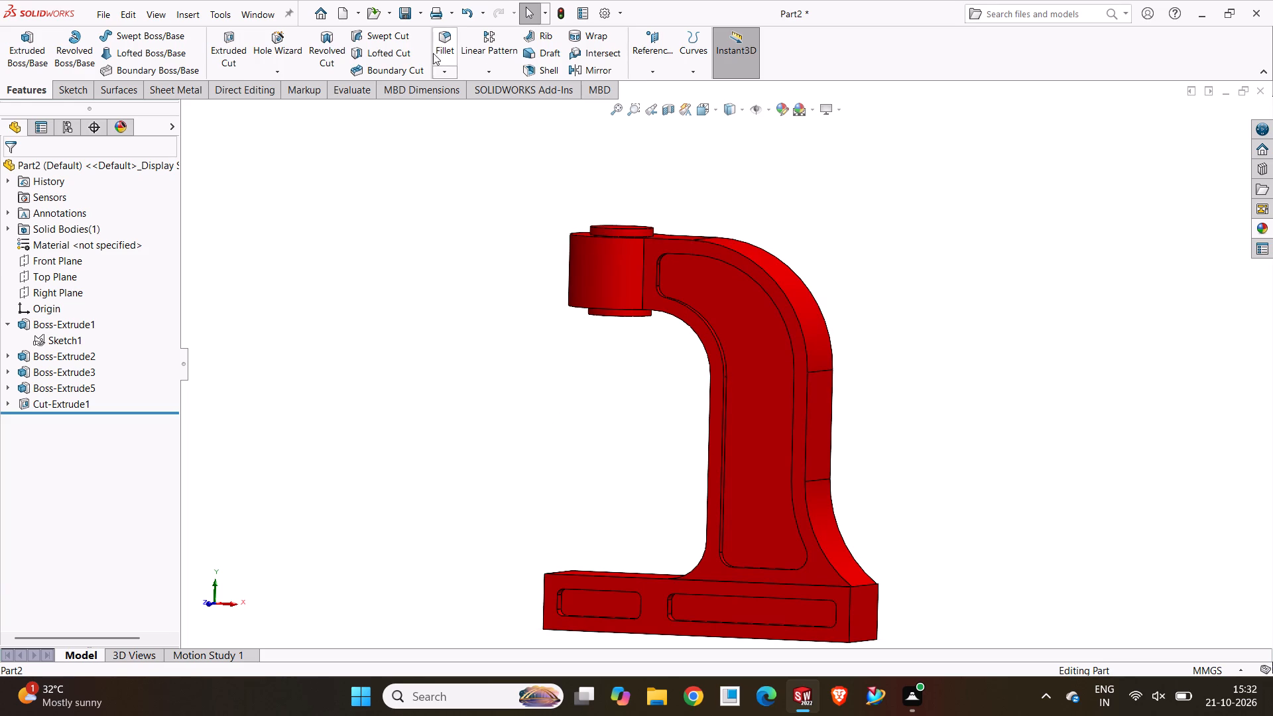
# Fillet the floor faces of the arm pocket and both base pockets with a 4 mm radius.
pyautogui.click(461, 40)
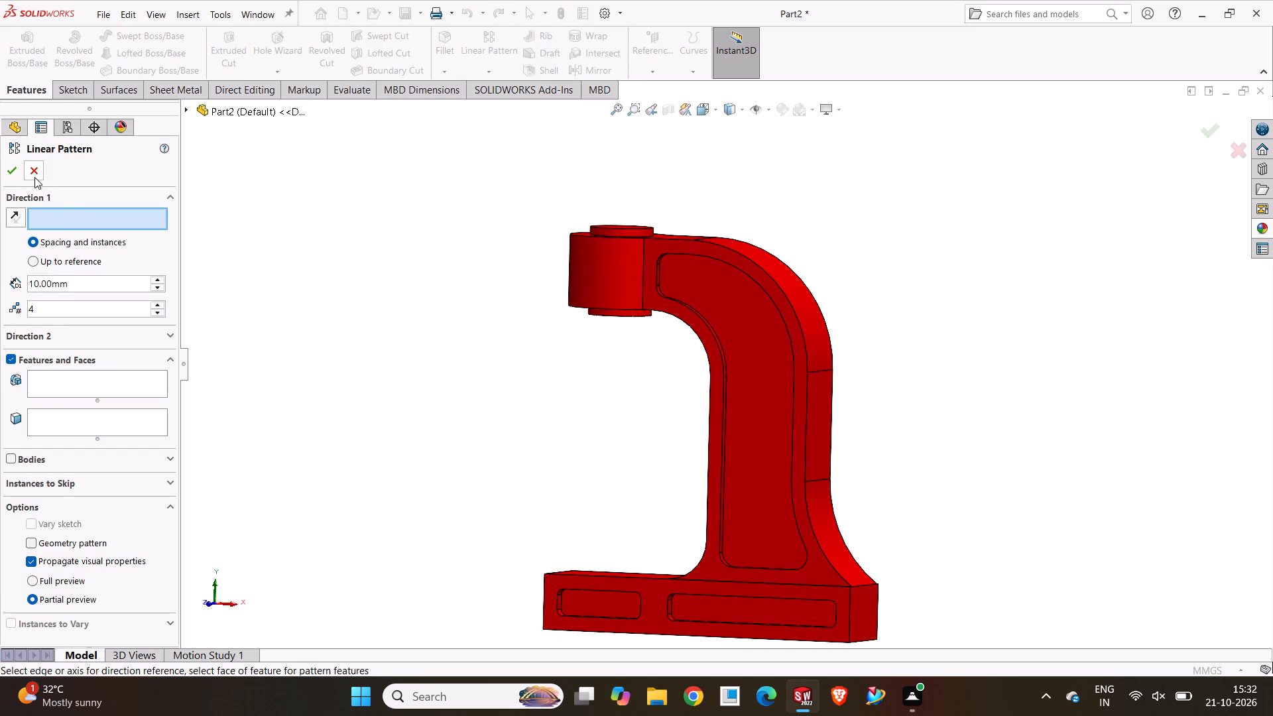
pyautogui.click(34, 177)
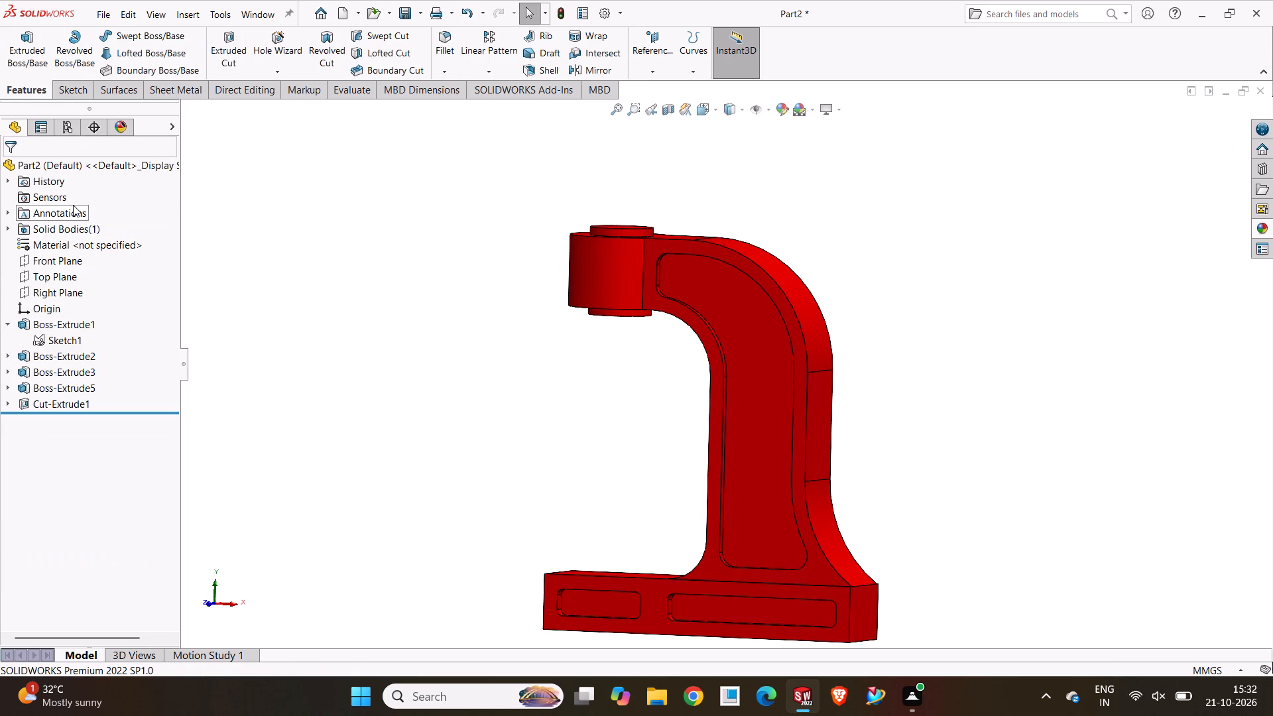
pyautogui.click(431, 50)
pyautogui.click(450, 56)
pyautogui.press('4')
pyautogui.press('Return')
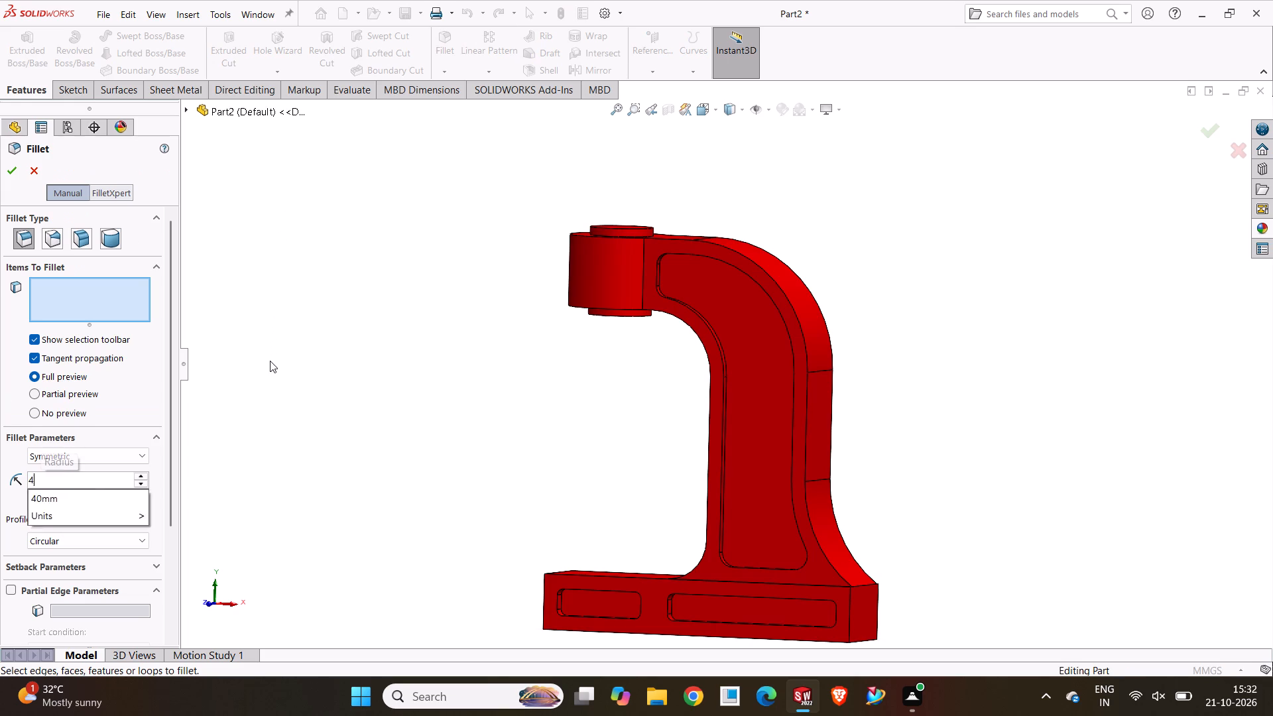
pyautogui.click(678, 265)
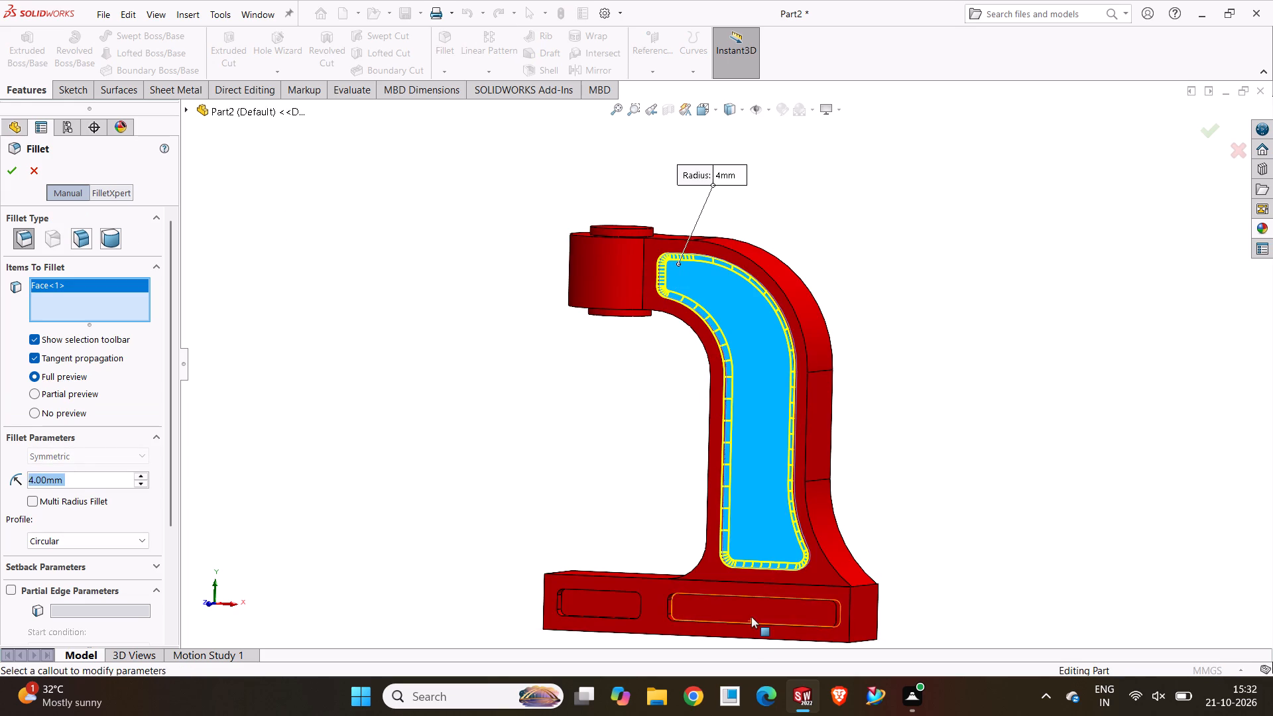
pyautogui.click(751, 617)
pyautogui.click(612, 604)
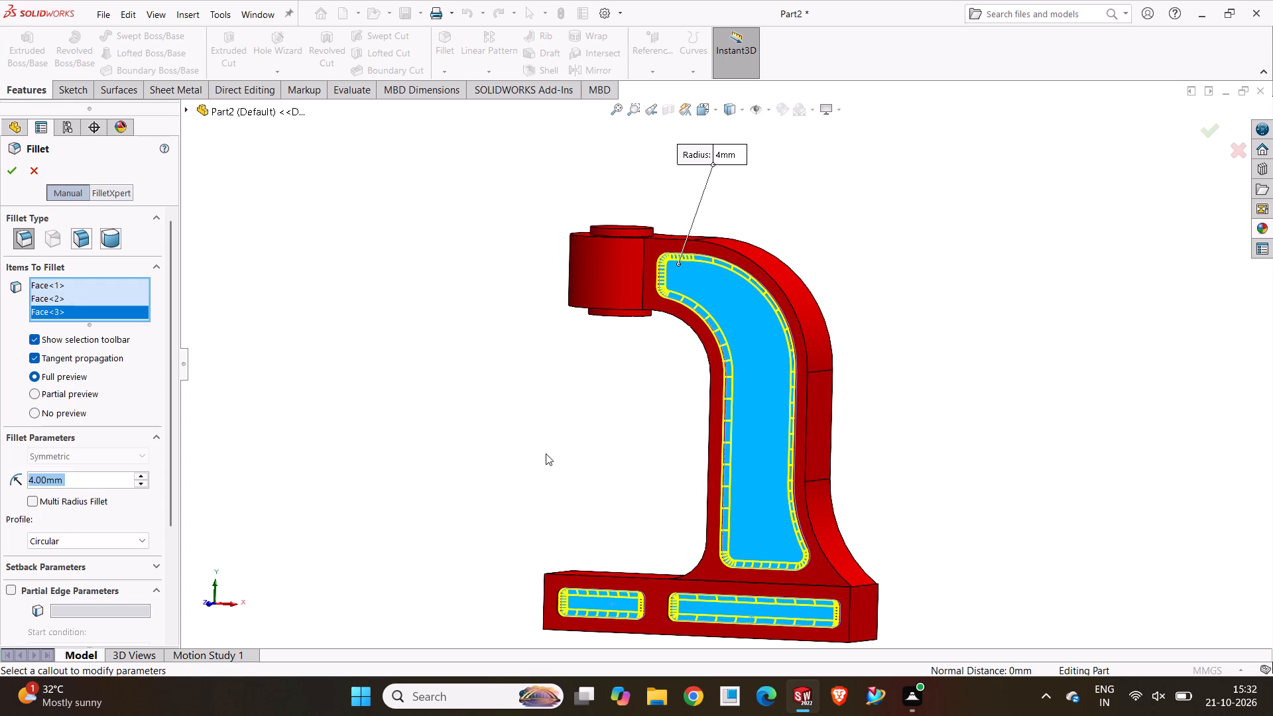
pyautogui.click(16, 176)
pyautogui.click(327, 368)
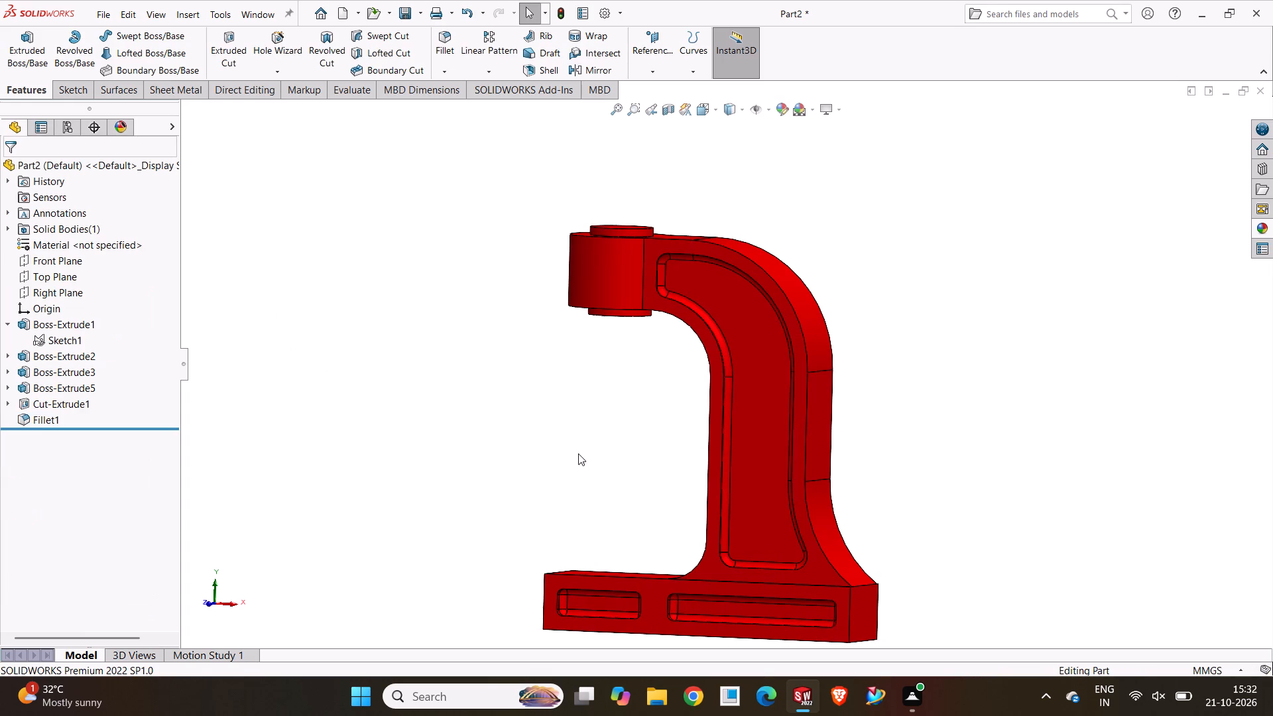
# Mirror the pocket cut and its floor fillet about the Front Plane onto the frame's opposite side.
pyautogui.scroll(-2, 700, 455)
pyautogui.scroll(2, 728, 446)
pyautogui.middleClick(728, 446)
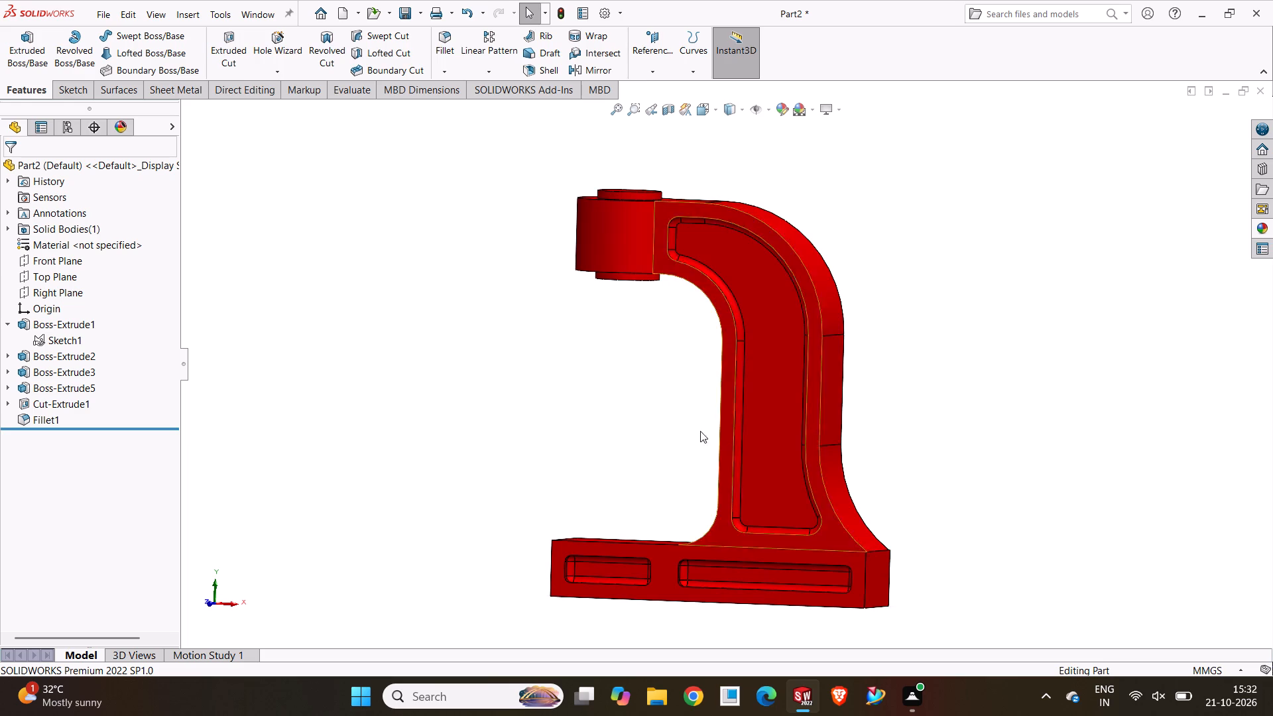
pyautogui.moveTo(694, 429); pyautogui.dragTo(587, 422, button='middle')
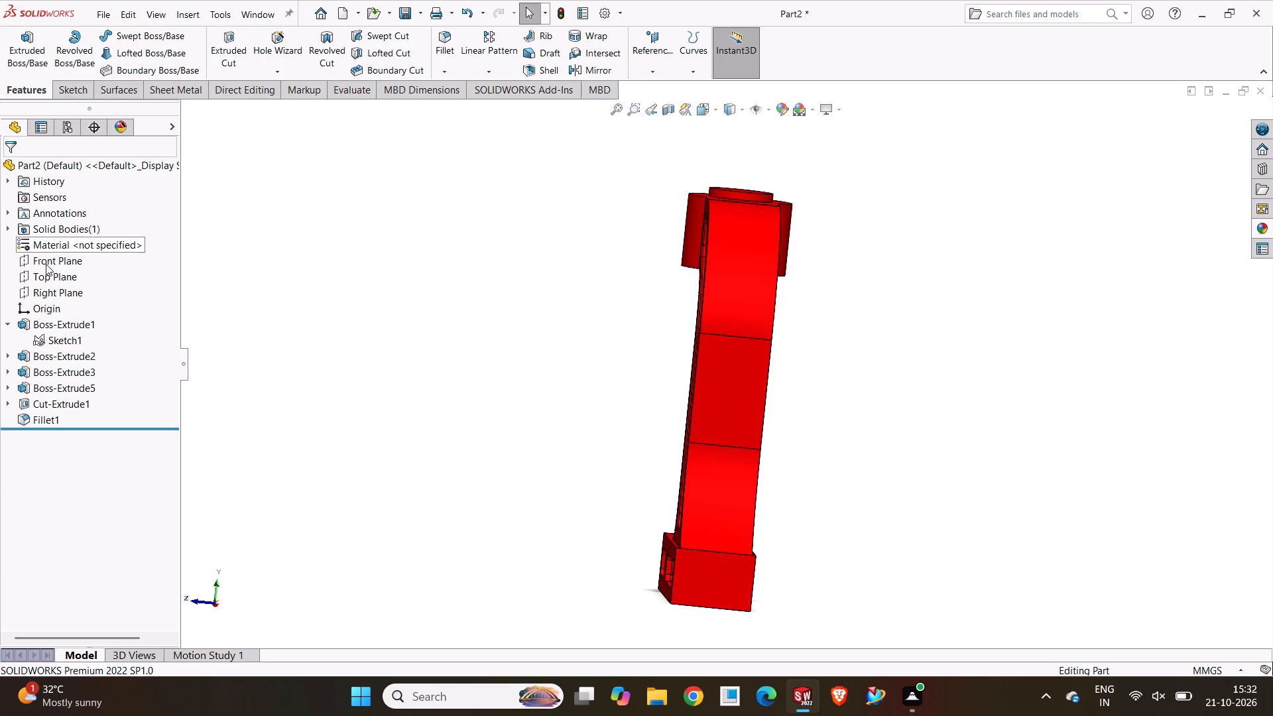
pyautogui.click(48, 260)
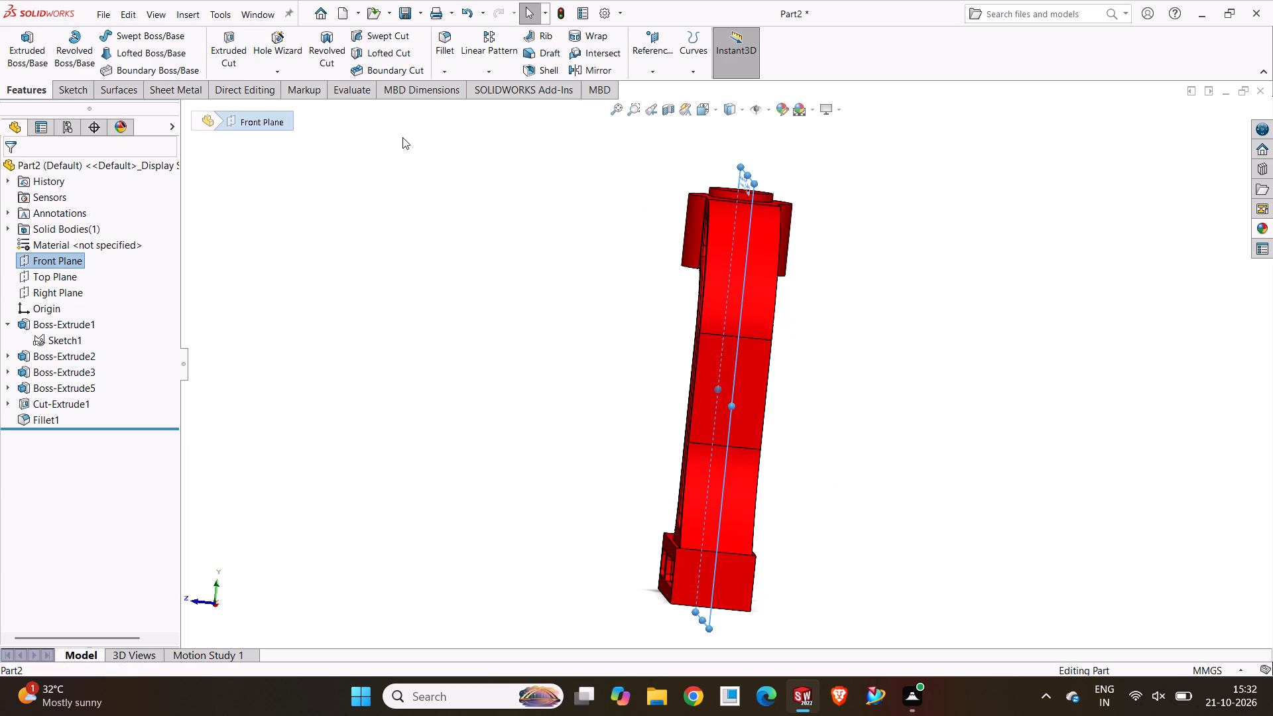
pyautogui.click(579, 70)
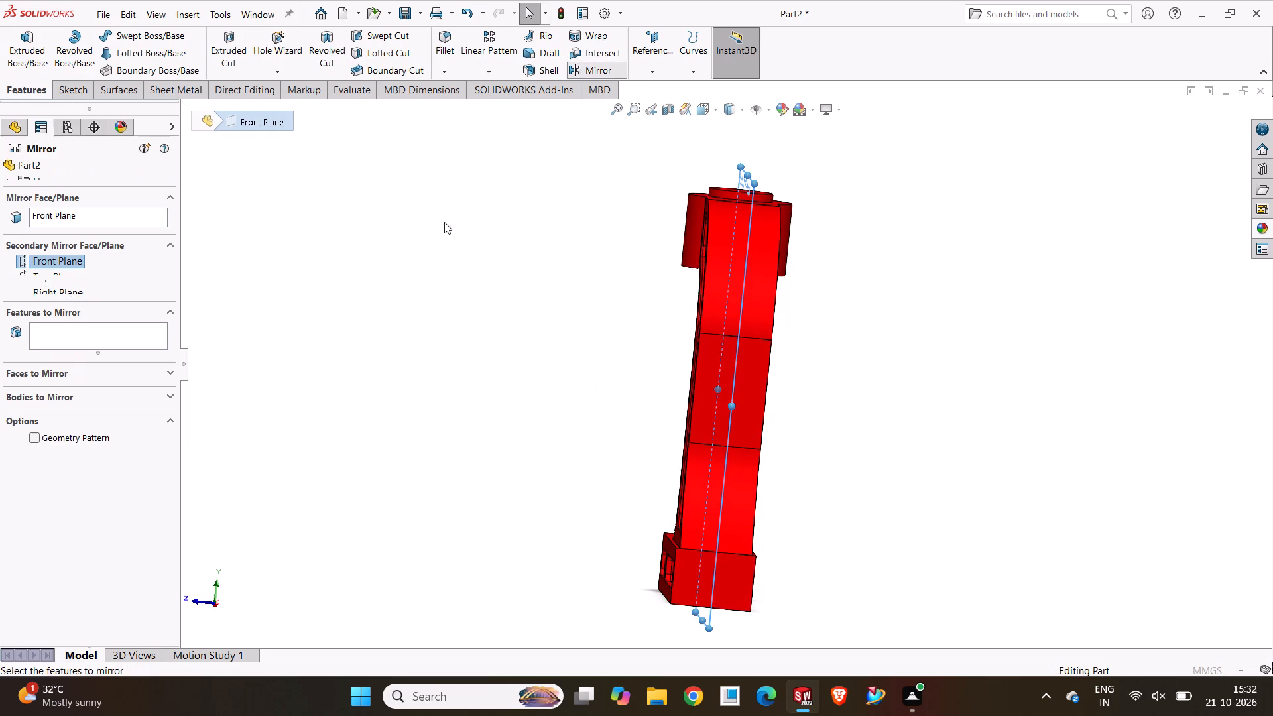
pyautogui.click(105, 345)
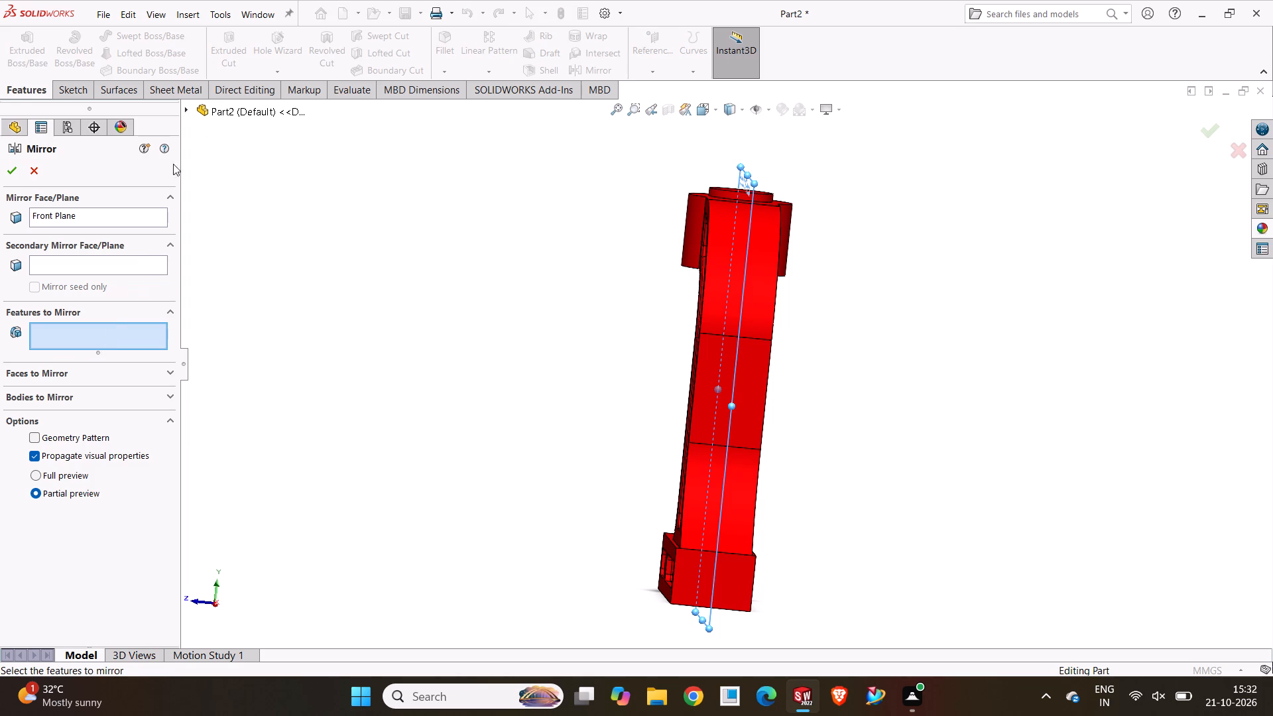
pyautogui.click(182, 113)
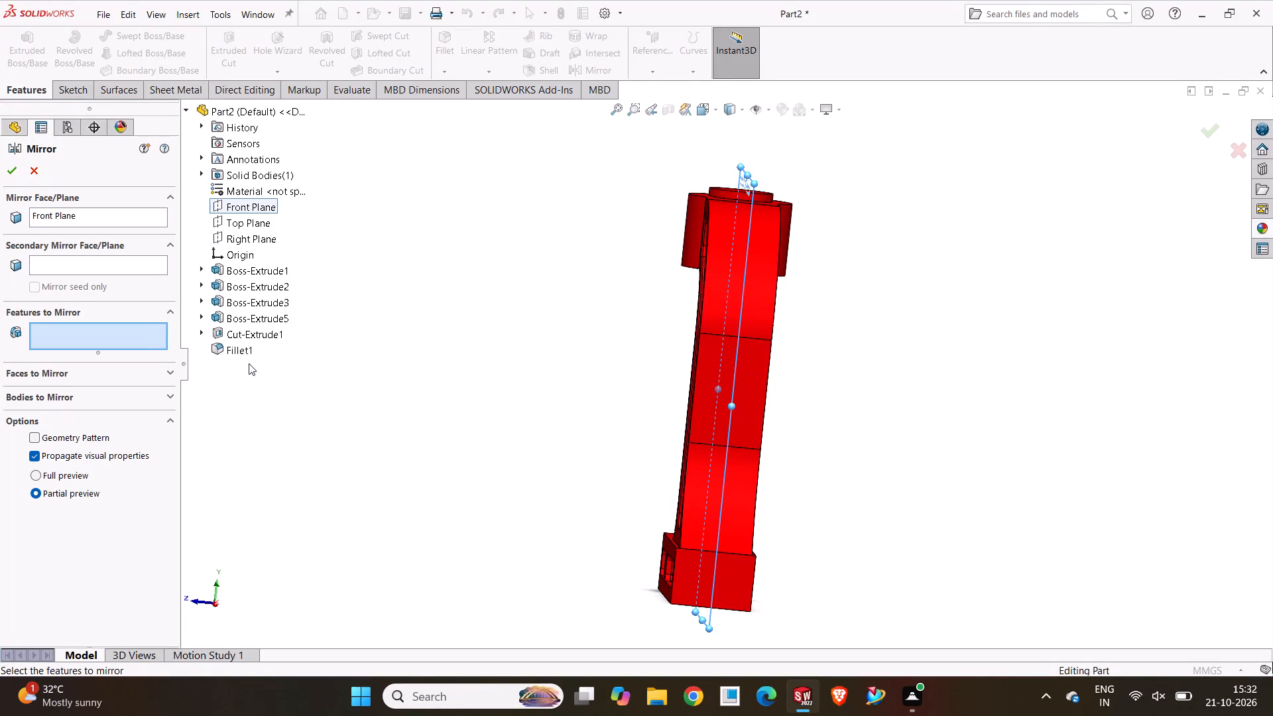
pyautogui.click(247, 351)
pyautogui.click(232, 330)
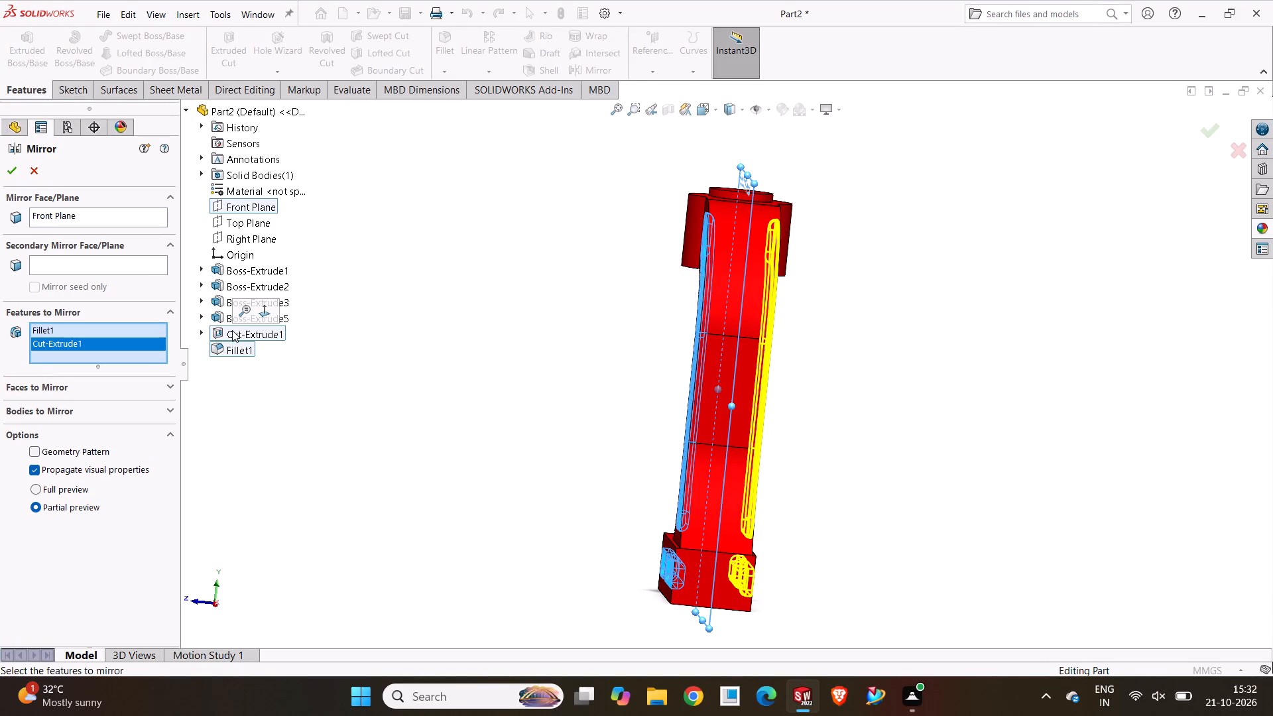
pyautogui.moveTo(499, 379); pyautogui.dragTo(485, 383, button='middle')
pyautogui.moveTo(485, 383); pyautogui.dragTo(411, 353, button='middle')
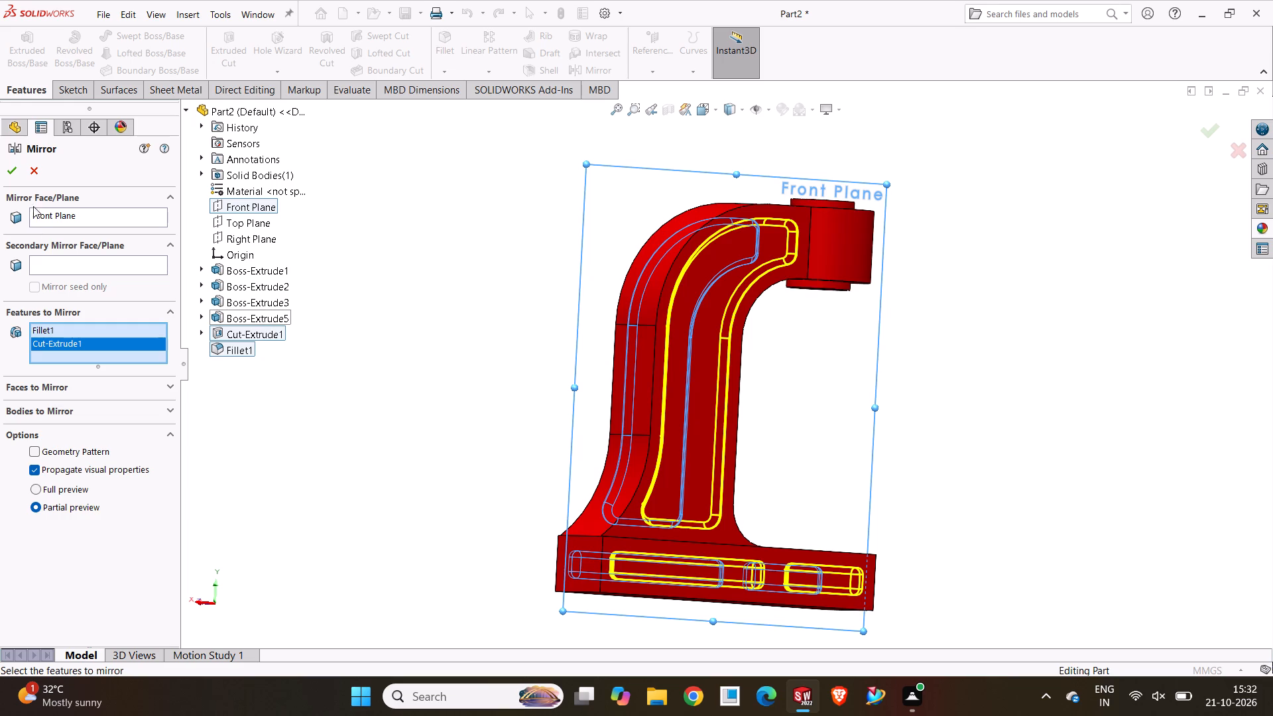
pyautogui.click(9, 169)
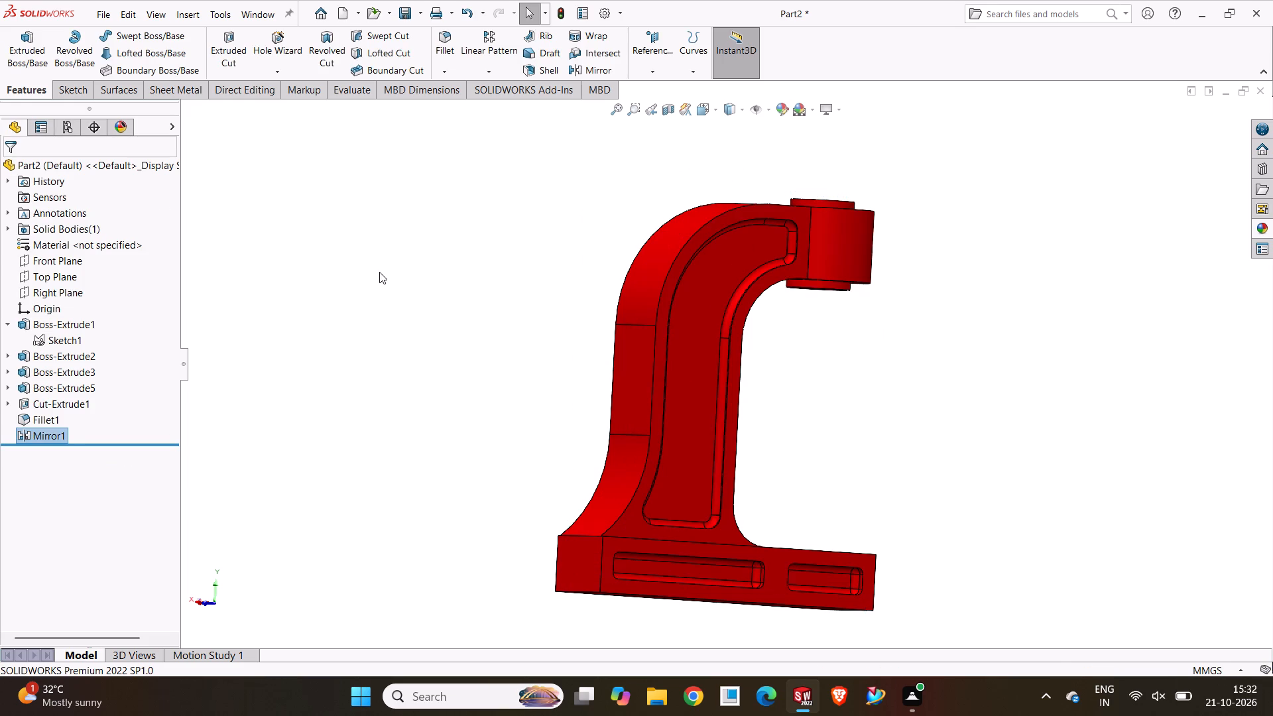
pyautogui.click(383, 270)
# Start a new sketch on the top face of the frame's base.
pyautogui.moveTo(428, 328); pyautogui.dragTo(666, 467, button='middle')
pyautogui.moveTo(665, 472); pyautogui.dragTo(463, 375, button='middle')
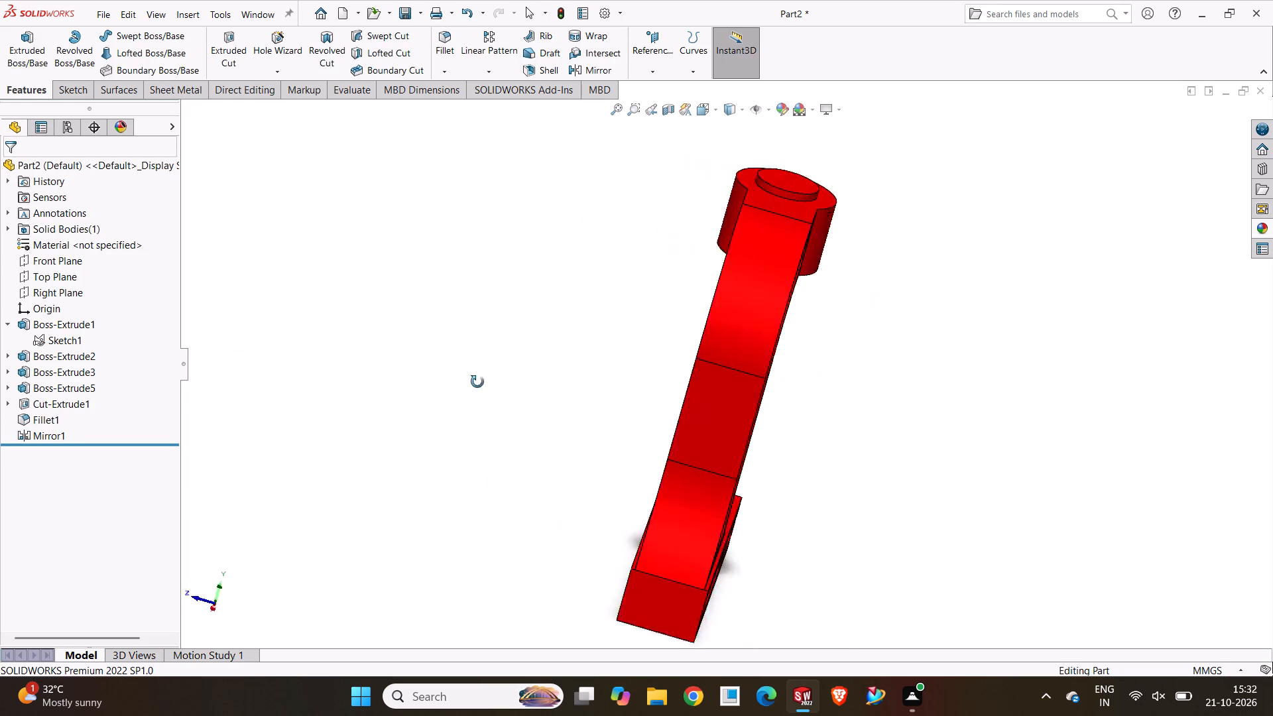
pyautogui.moveTo(463, 375); pyautogui.dragTo(328, 322, button='middle')
pyautogui.moveTo(823, 387); pyautogui.dragTo(1092, 424, button='middle')
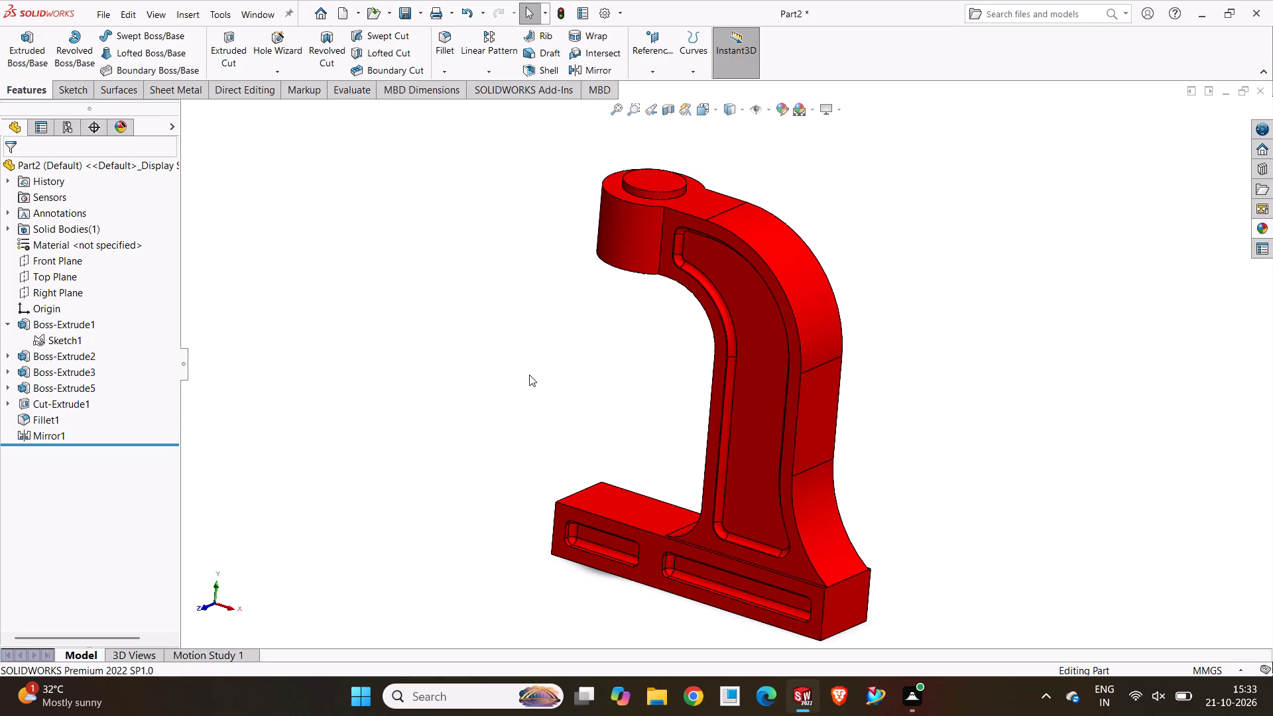
pyautogui.click(632, 503)
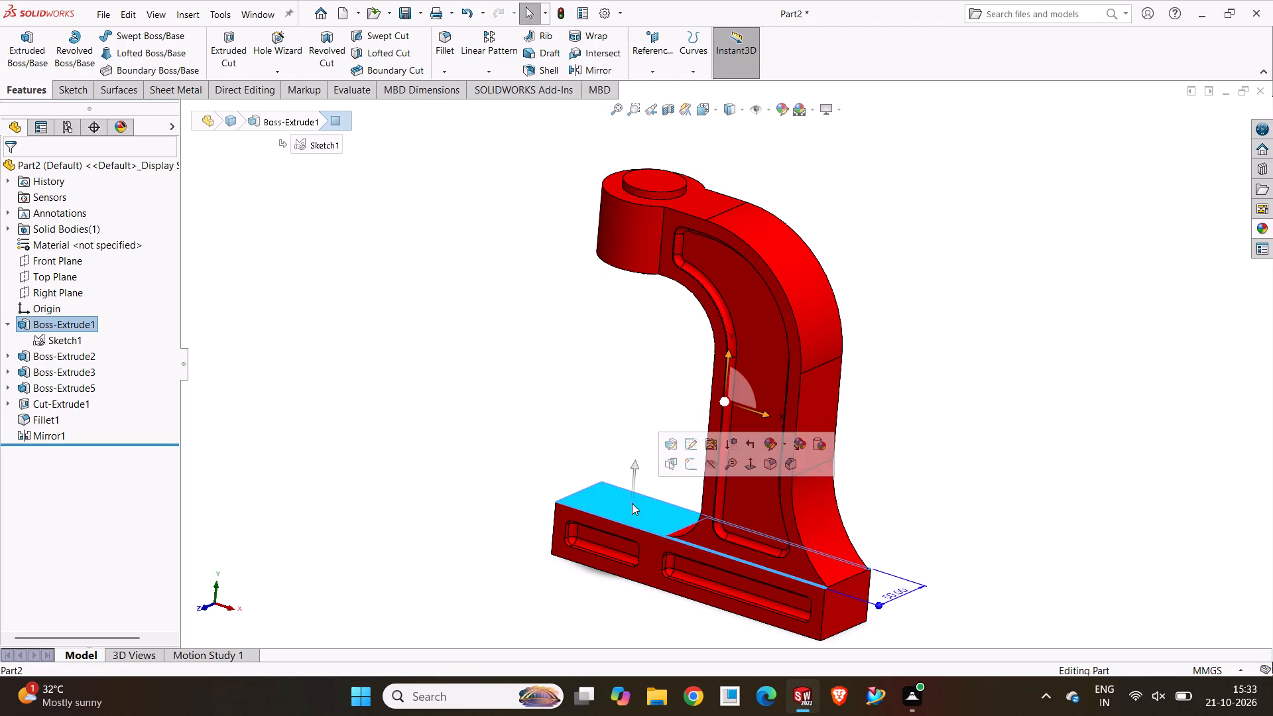
pyautogui.click(689, 467)
pyautogui.click(278, 393)
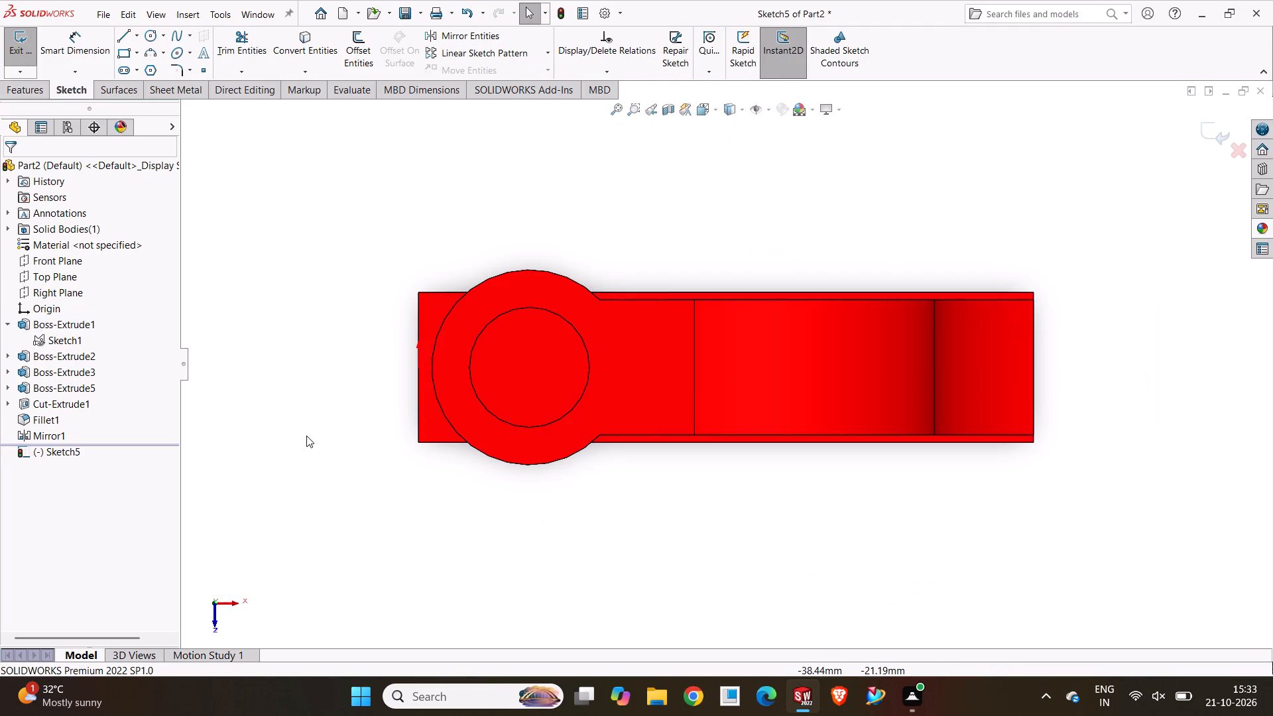
pyautogui.scroll(3, 461, 534)
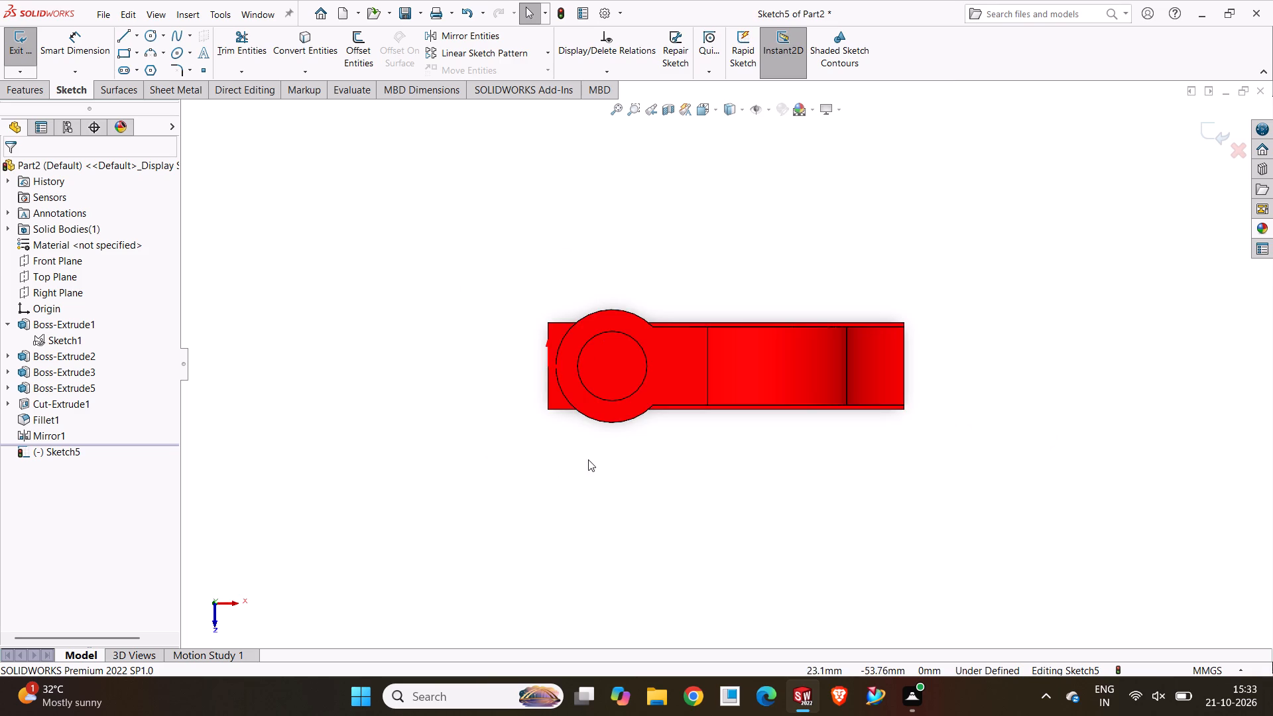
# Change the scene background to 3 Point Faded.
pyautogui.click(812, 106)
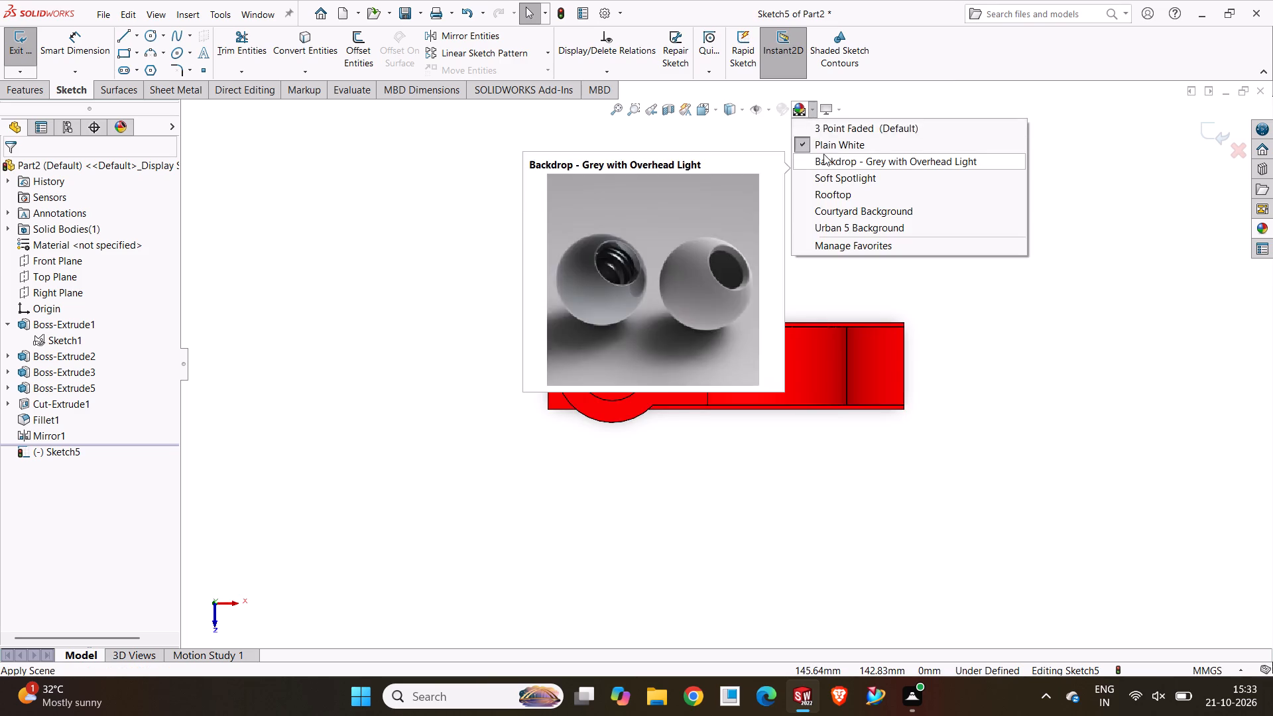
pyautogui.click(833, 135)
pyautogui.click(519, 446)
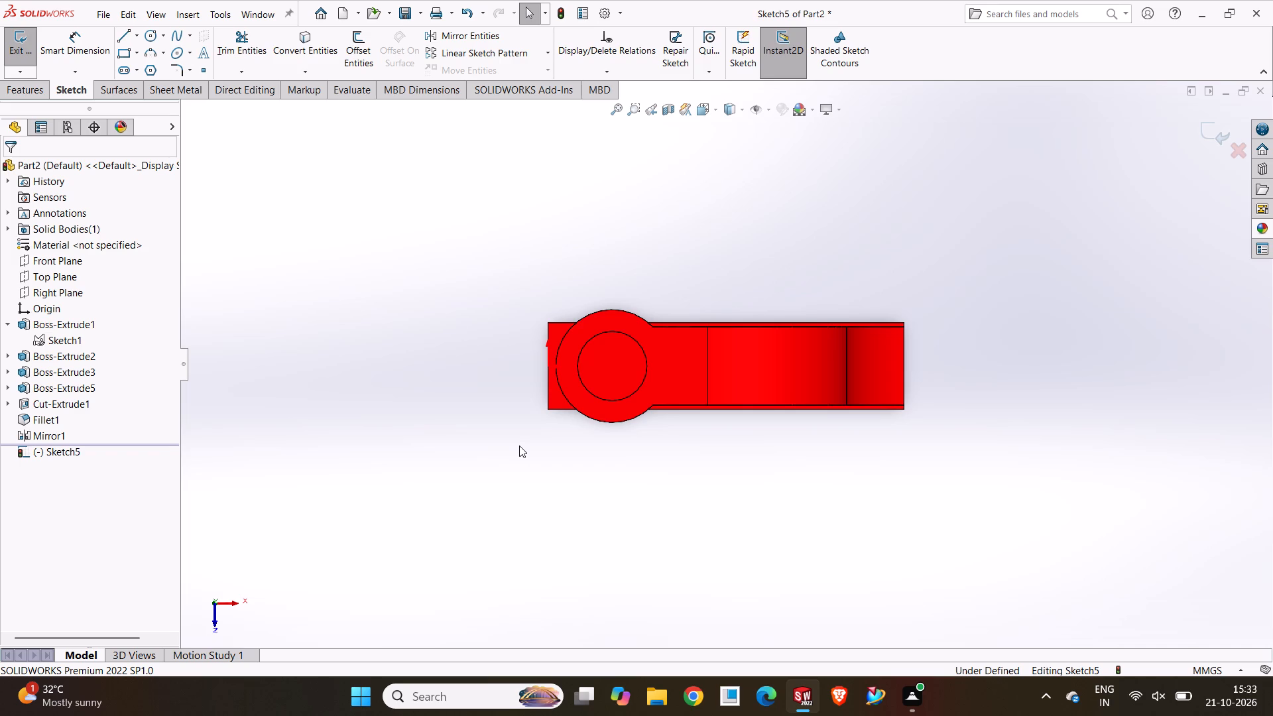
pyautogui.click(845, 231)
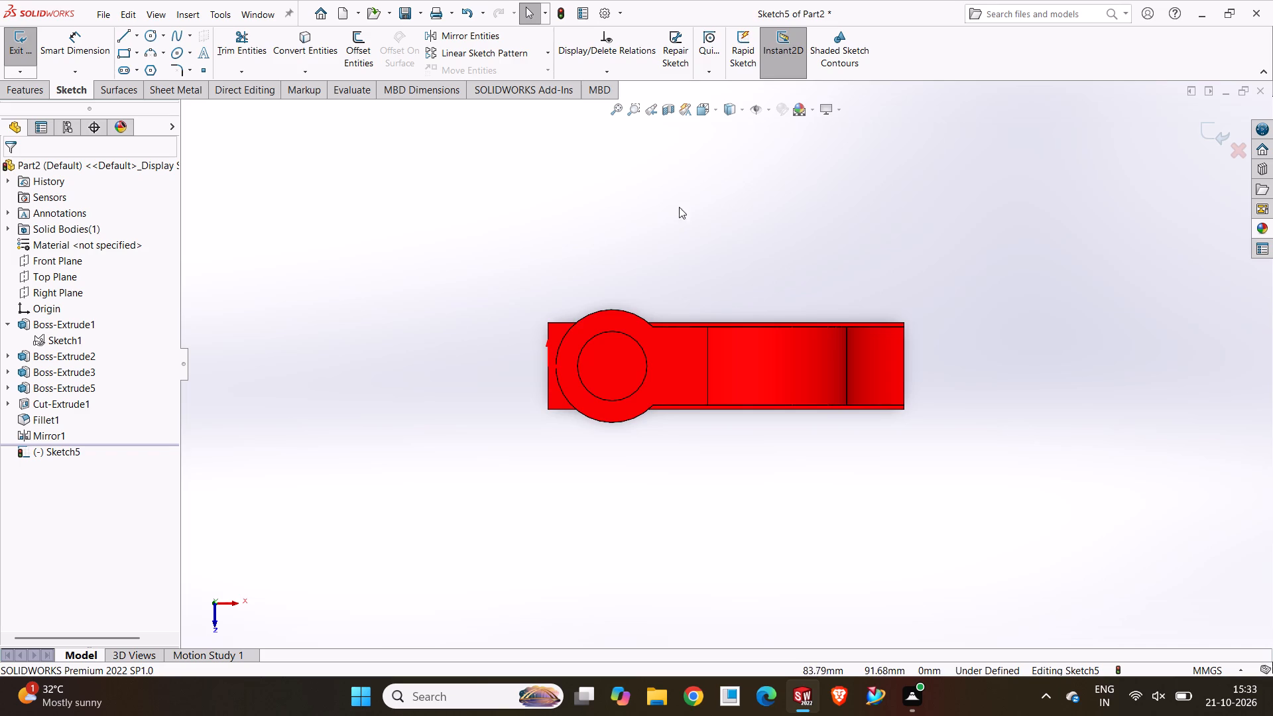
# Examine the frame in the standard view orientations, ending with the Bottom view.
pyautogui.click(715, 107)
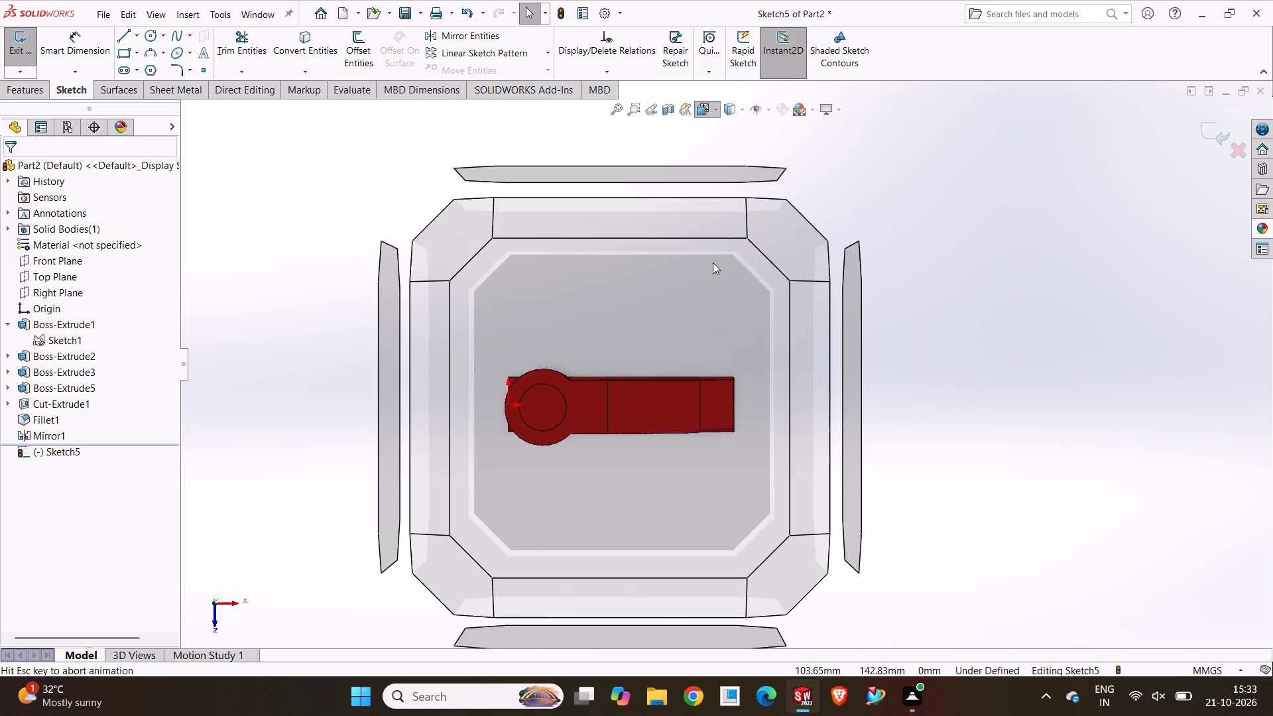
pyautogui.moveTo(773, 173); pyautogui.dragTo(773, 182)
pyautogui.click(771, 186)
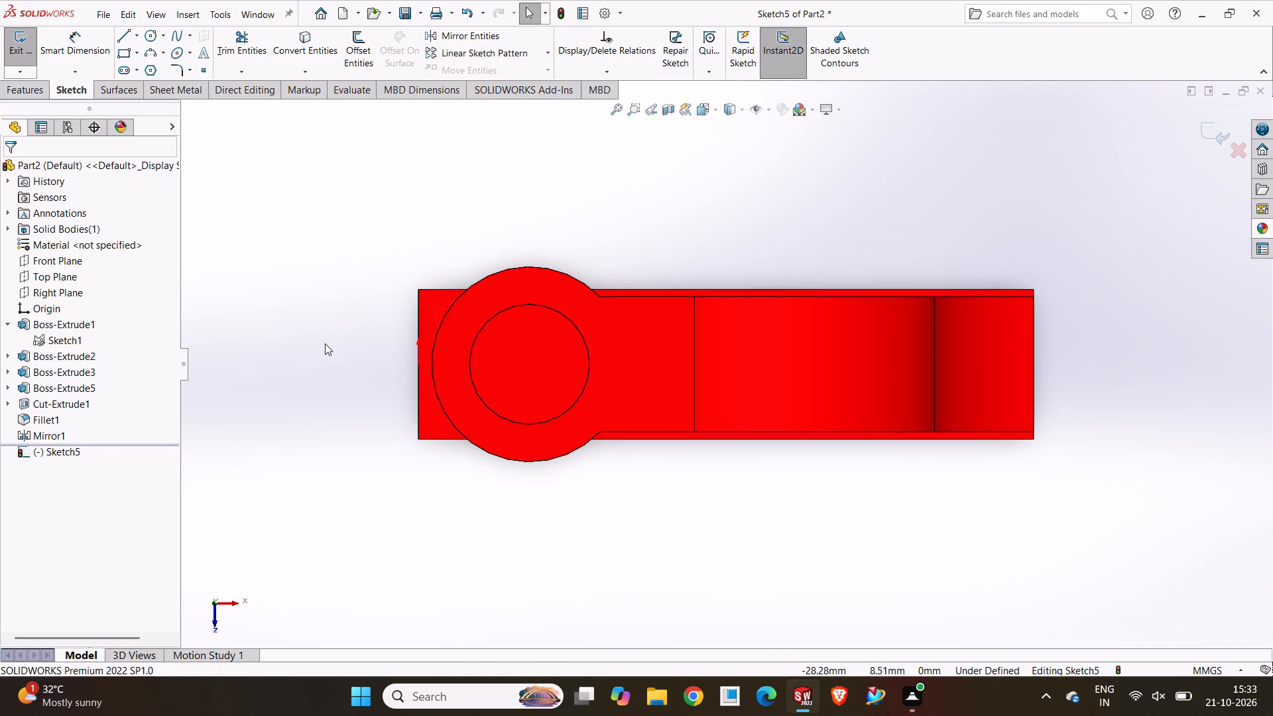
pyautogui.click(325, 343)
pyautogui.hotkey('ctrl', '1')
pyautogui.hotkey('ctrl', '2')
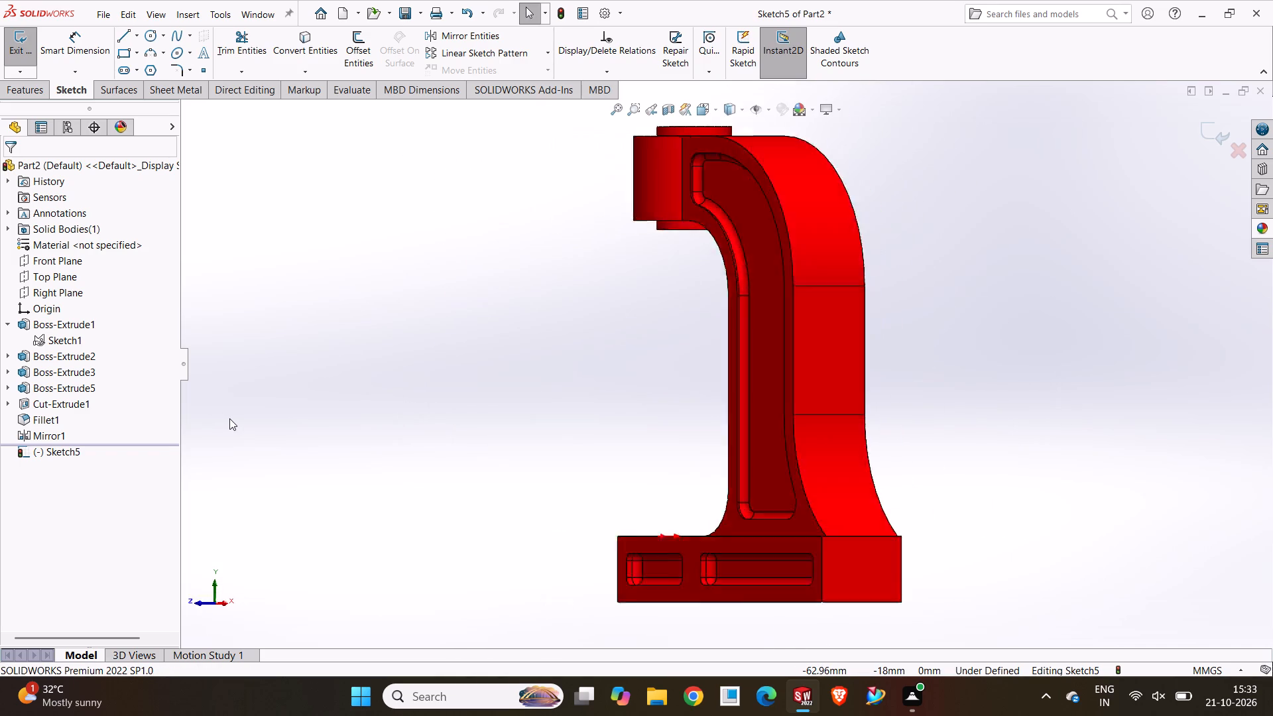
pyautogui.hotkey('ctrl', '3')
pyautogui.hotkey('ctrl', '4')
pyautogui.hotkey('ctrl', '5')
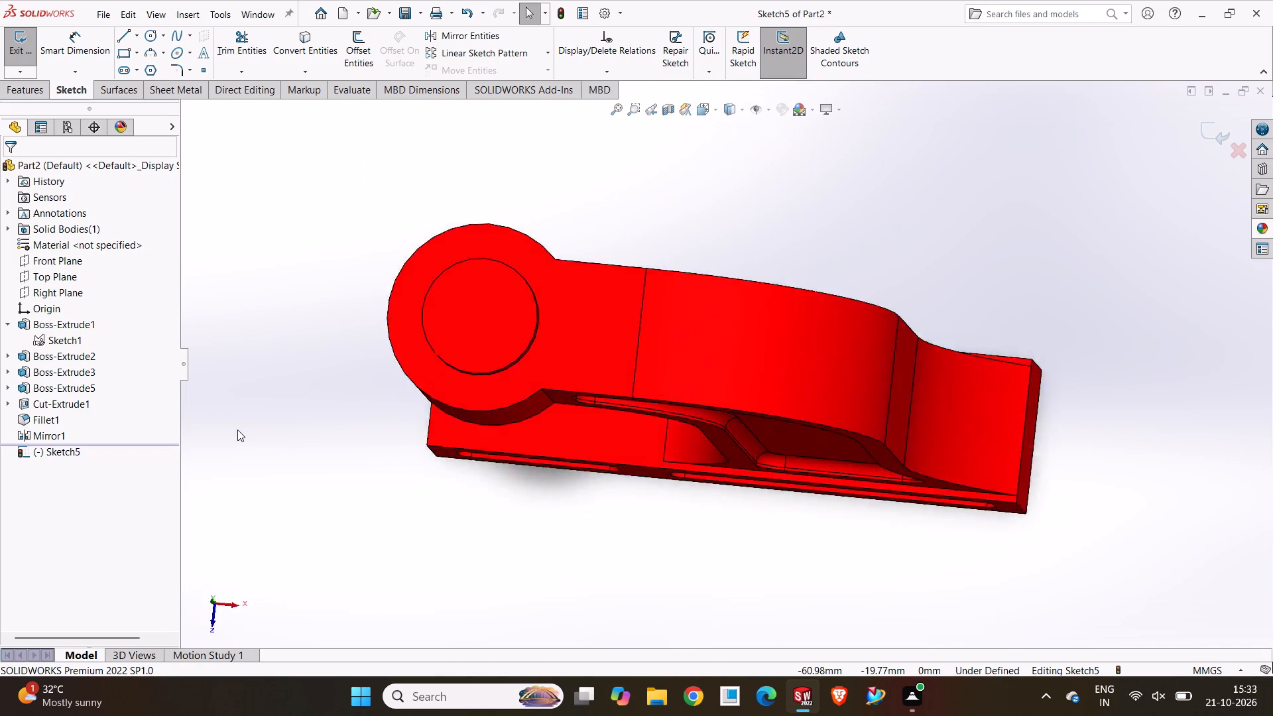
pyautogui.hotkey('ctrl', '6')
pyautogui.click(375, 354)
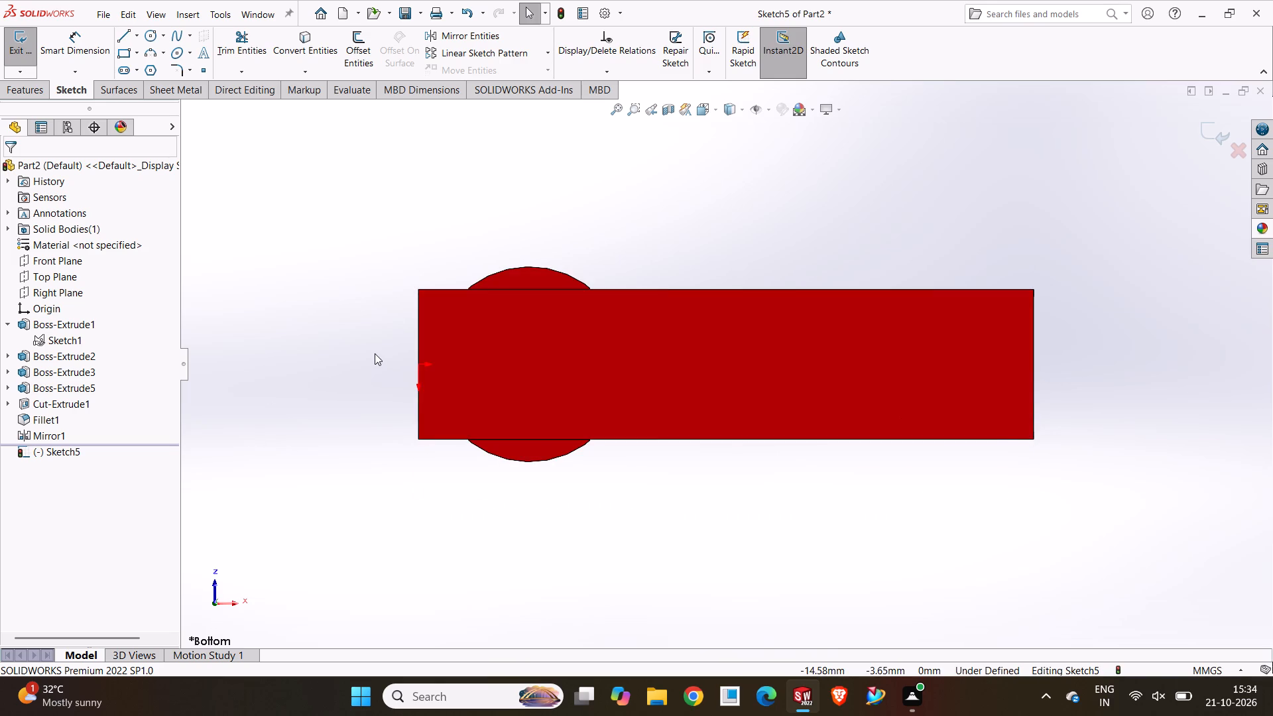
# Sketch two concentric circles on the head cylinder's axis, with radii of about 11.1 mm and 19.7 mm.
pyautogui.click(147, 32)
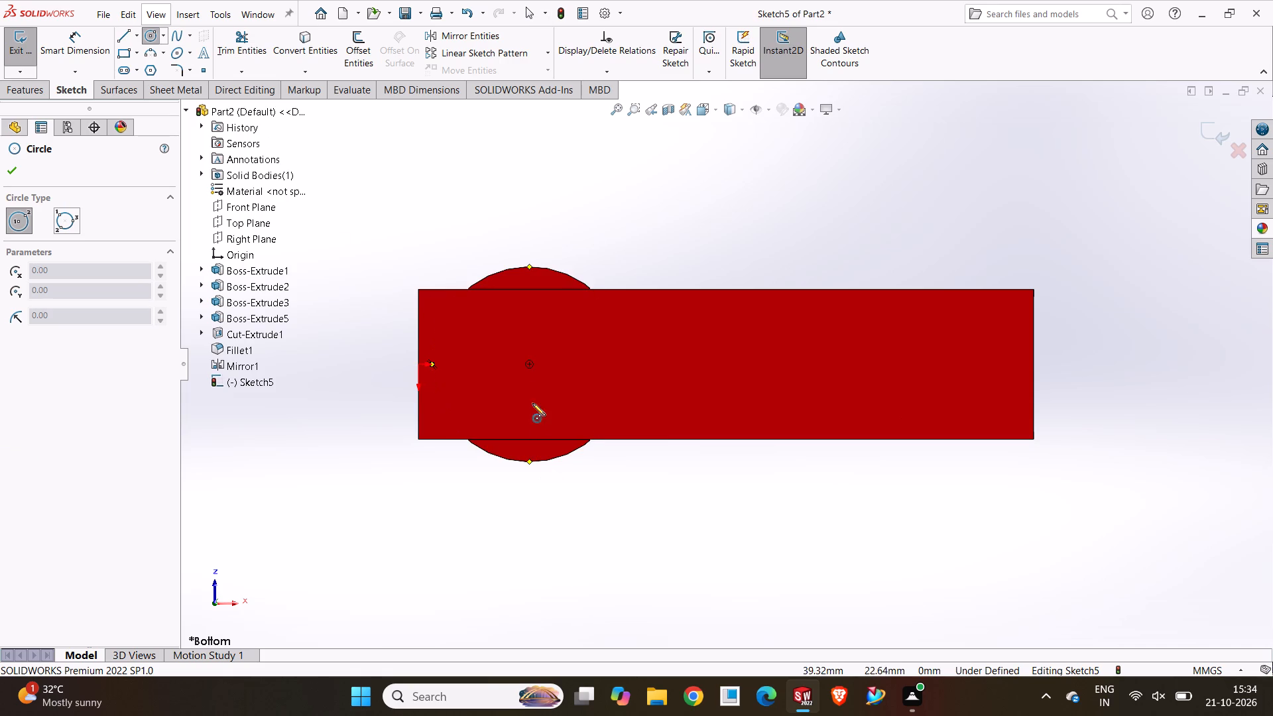
pyautogui.click(529, 363)
pyautogui.click(535, 331)
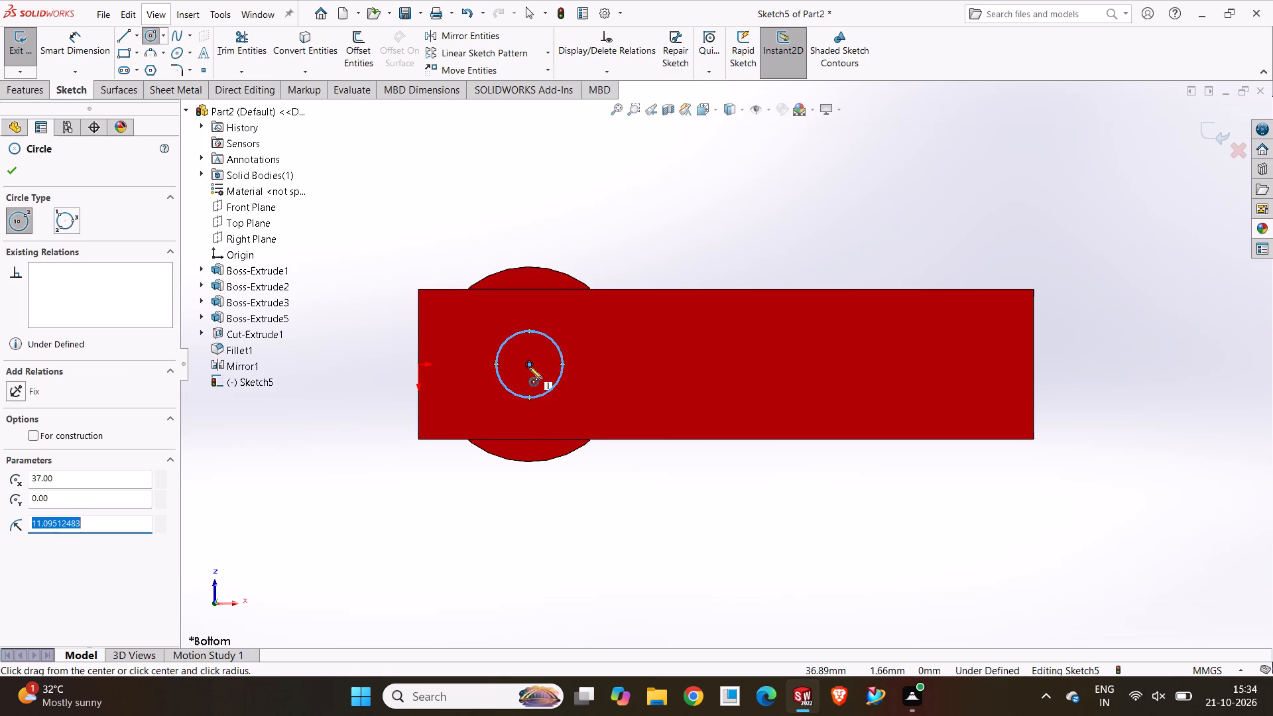
pyautogui.click(529, 361)
pyautogui.click(561, 314)
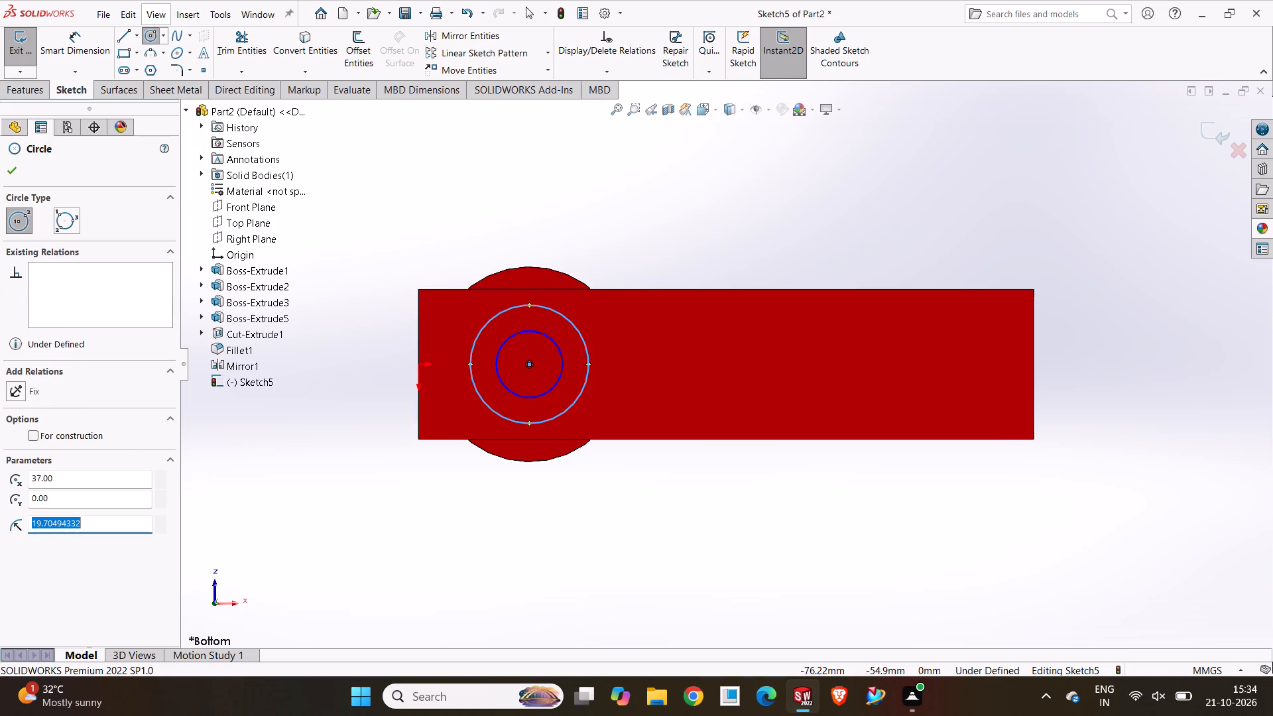
# Dimension the outer circle's diameter, entering 45 mm and revising it to 44 mm.
pyautogui.click(95, 44)
pyautogui.click(517, 306)
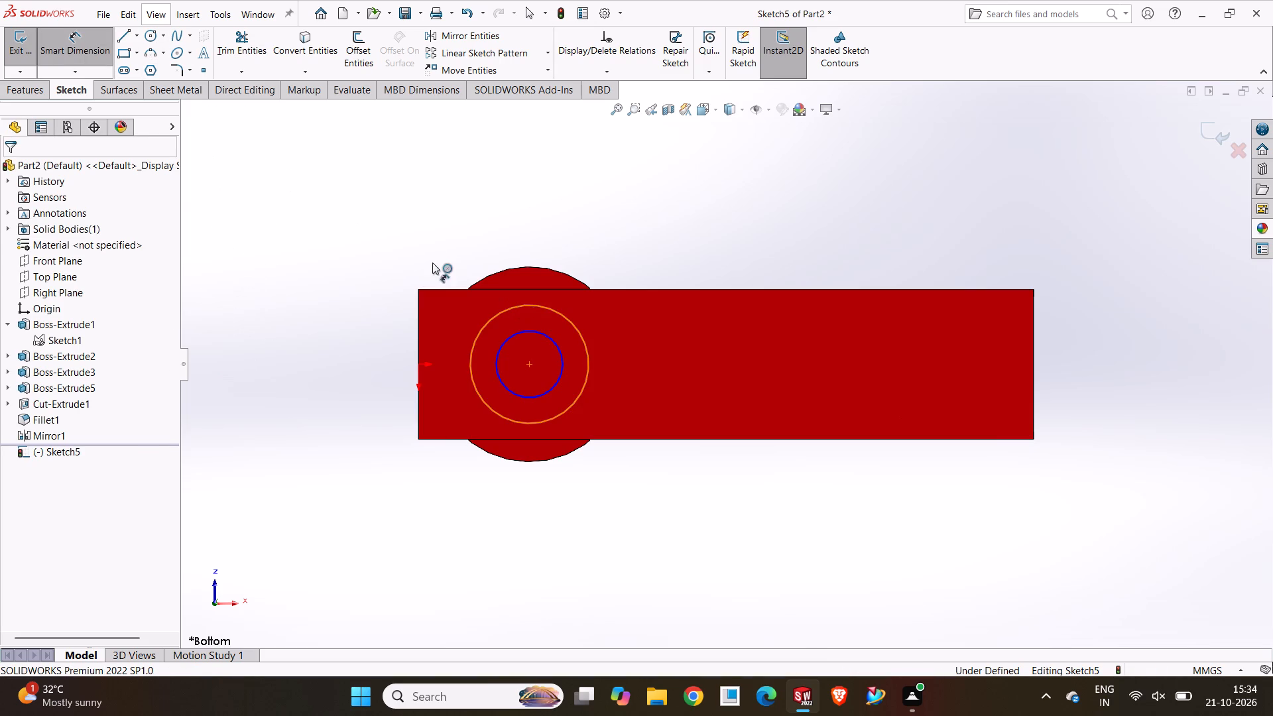
pyautogui.click(402, 224)
pyautogui.write('45')
pyautogui.press('Return')
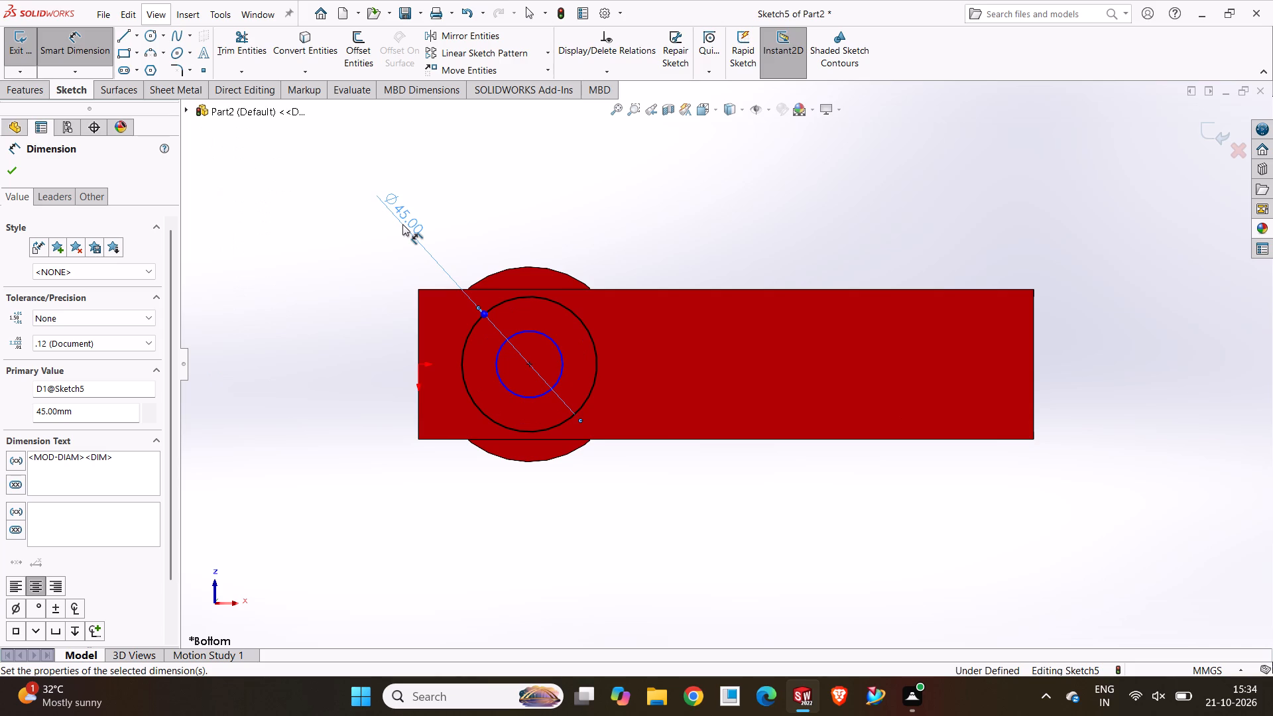
pyautogui.doubleClick(409, 223)
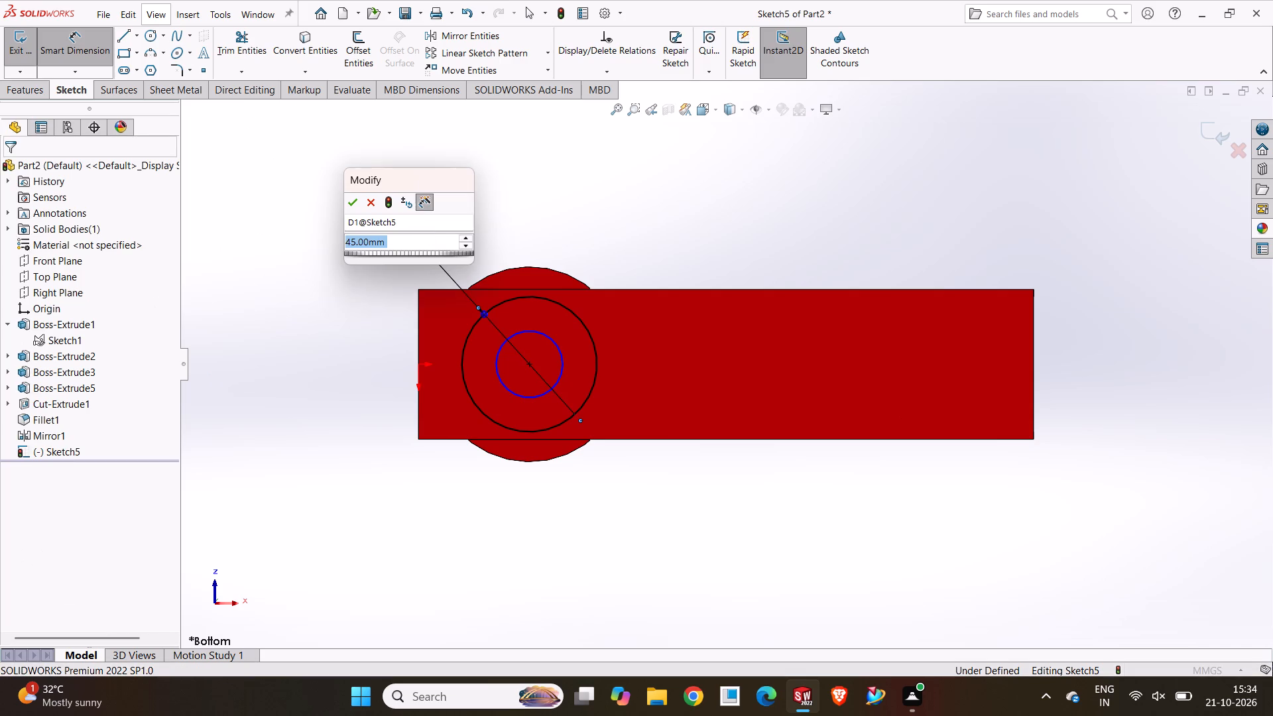
pyautogui.write('44')
pyautogui.press('Return')
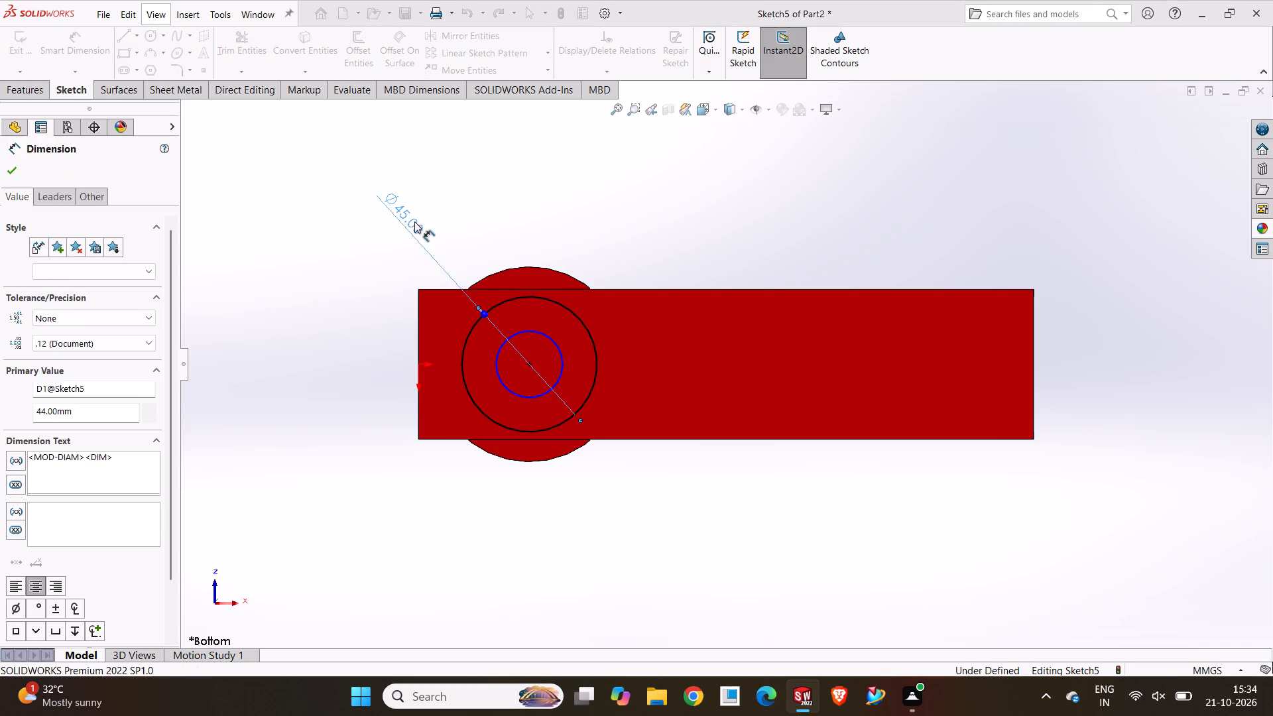
pyautogui.click(587, 190)
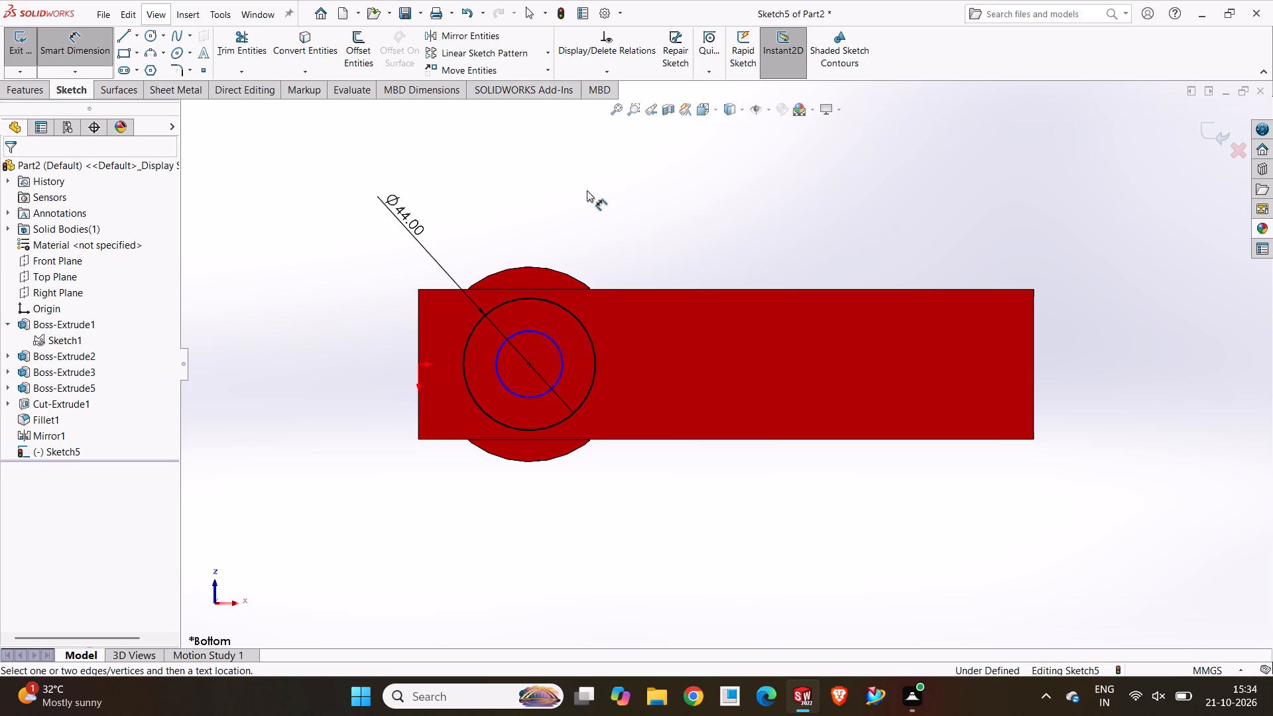
# Dimension the inner circle's diameter as 30 mm.
pyautogui.click(521, 334)
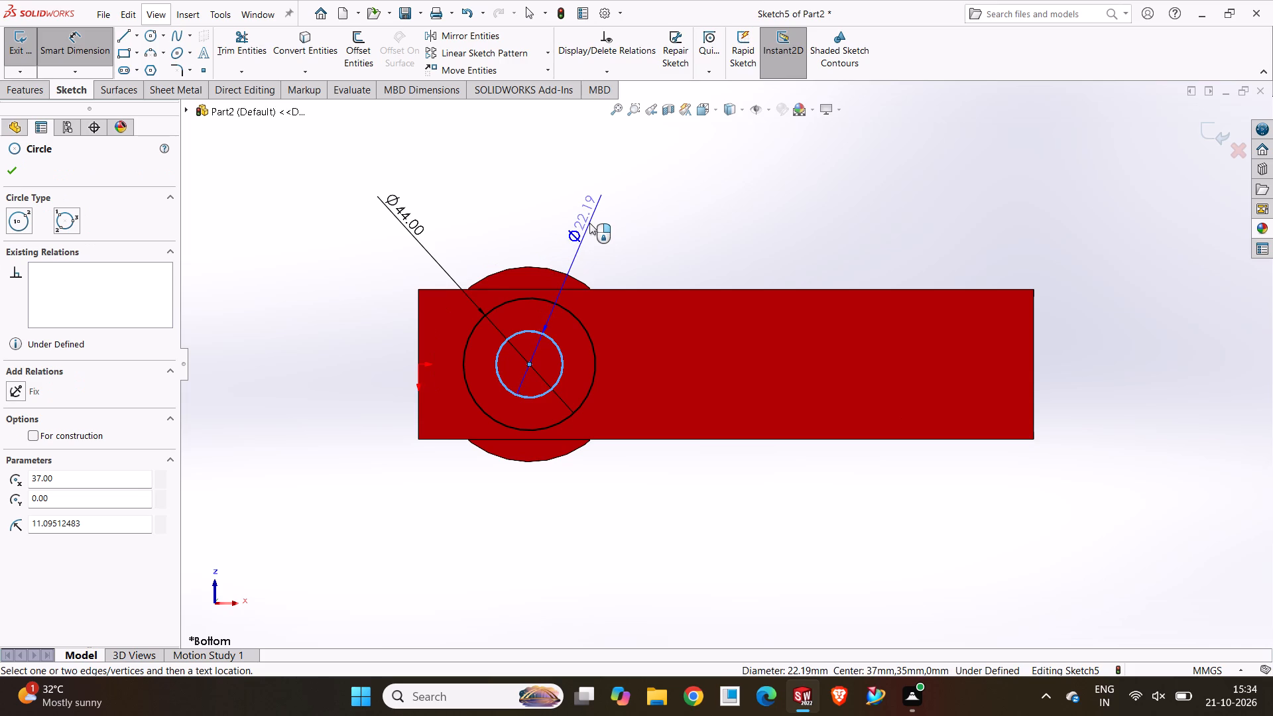
pyautogui.click(590, 215)
pyautogui.write('30')
pyautogui.press('Return')
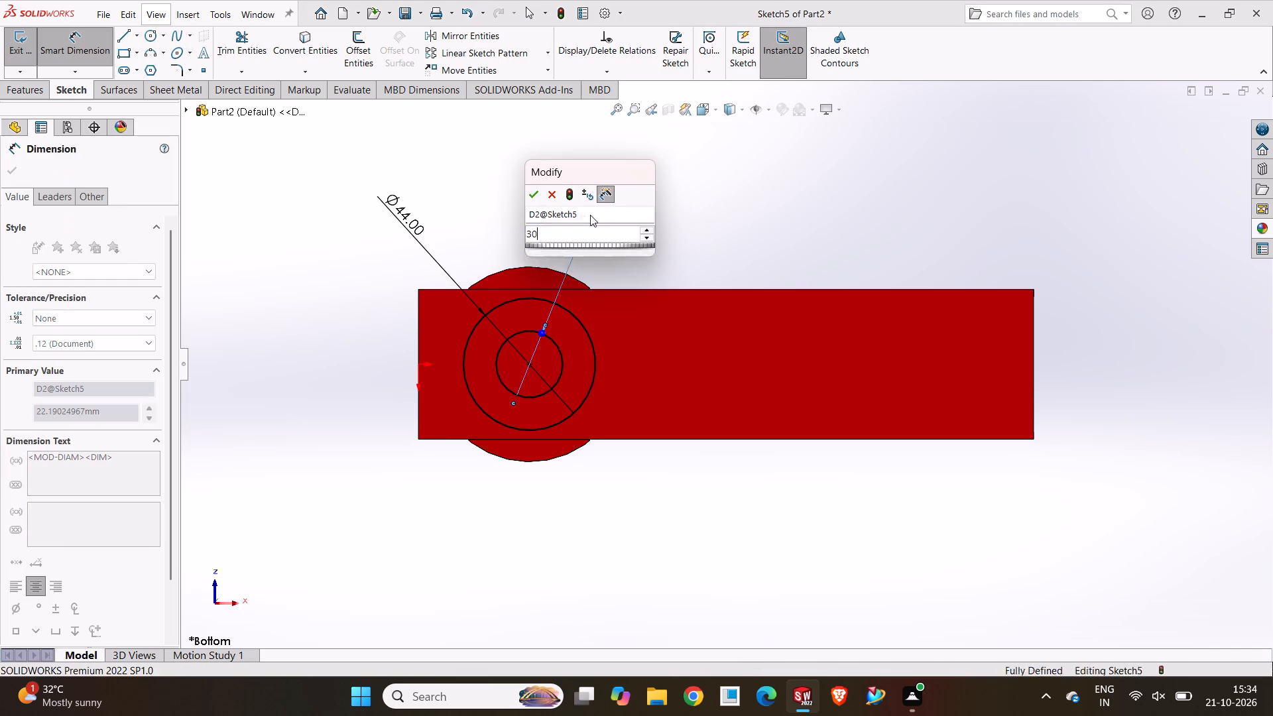
pyautogui.click(664, 211)
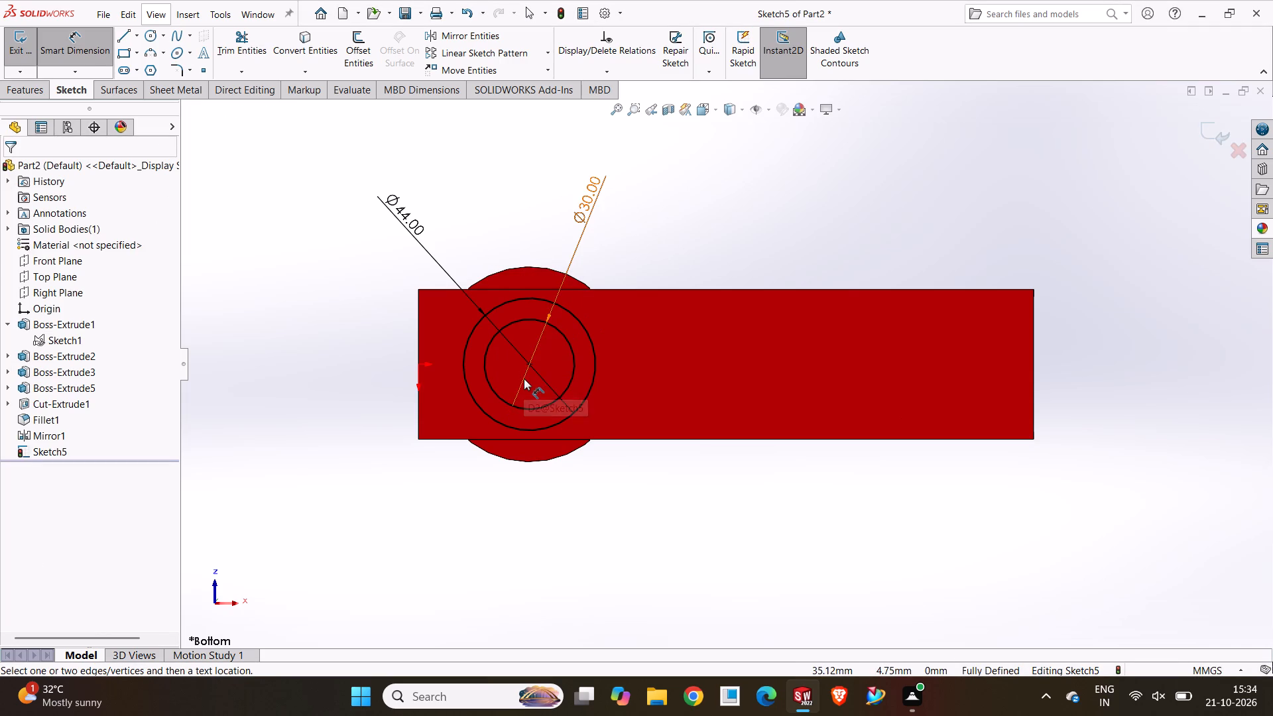
pyautogui.press('Escape')
pyautogui.press('Escape')
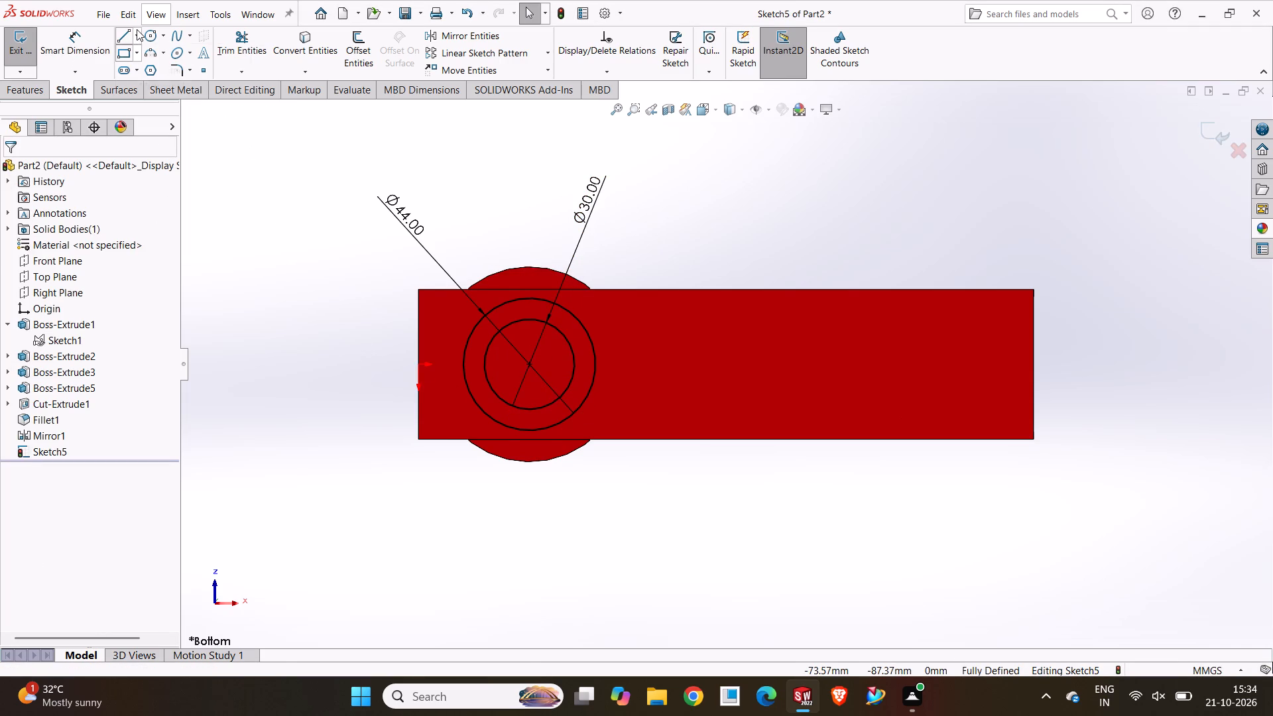
# Sketch two centerlines from the circles' centre to the outer circle, one horizontal and one sloping about 45° below it.
pyautogui.click(137, 29)
pyautogui.click(145, 75)
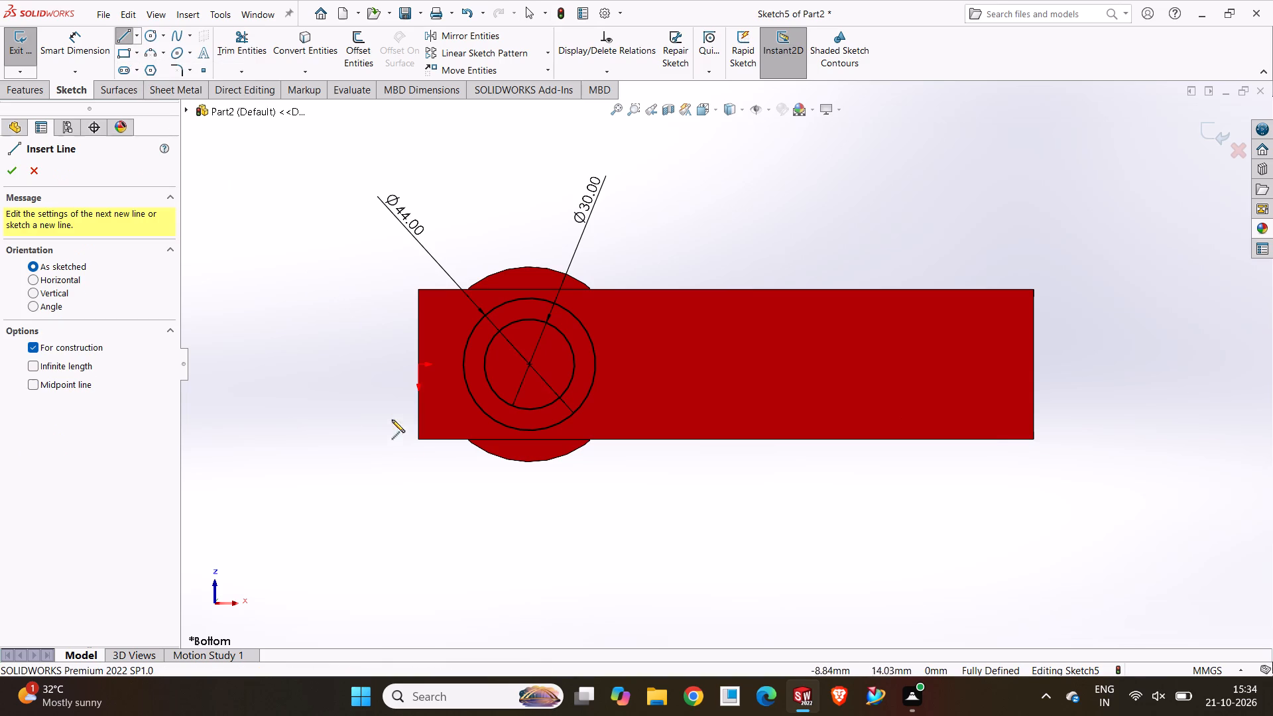
pyautogui.scroll(-2, 548, 375)
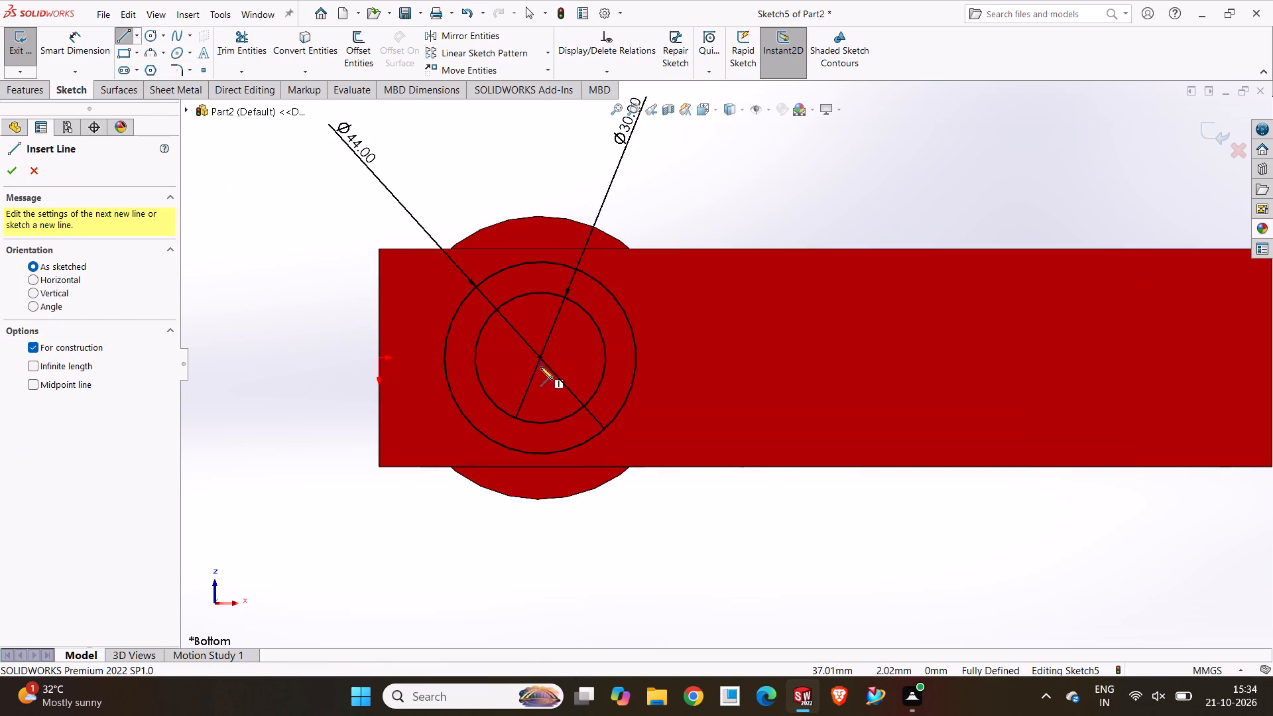
pyautogui.click(540, 359)
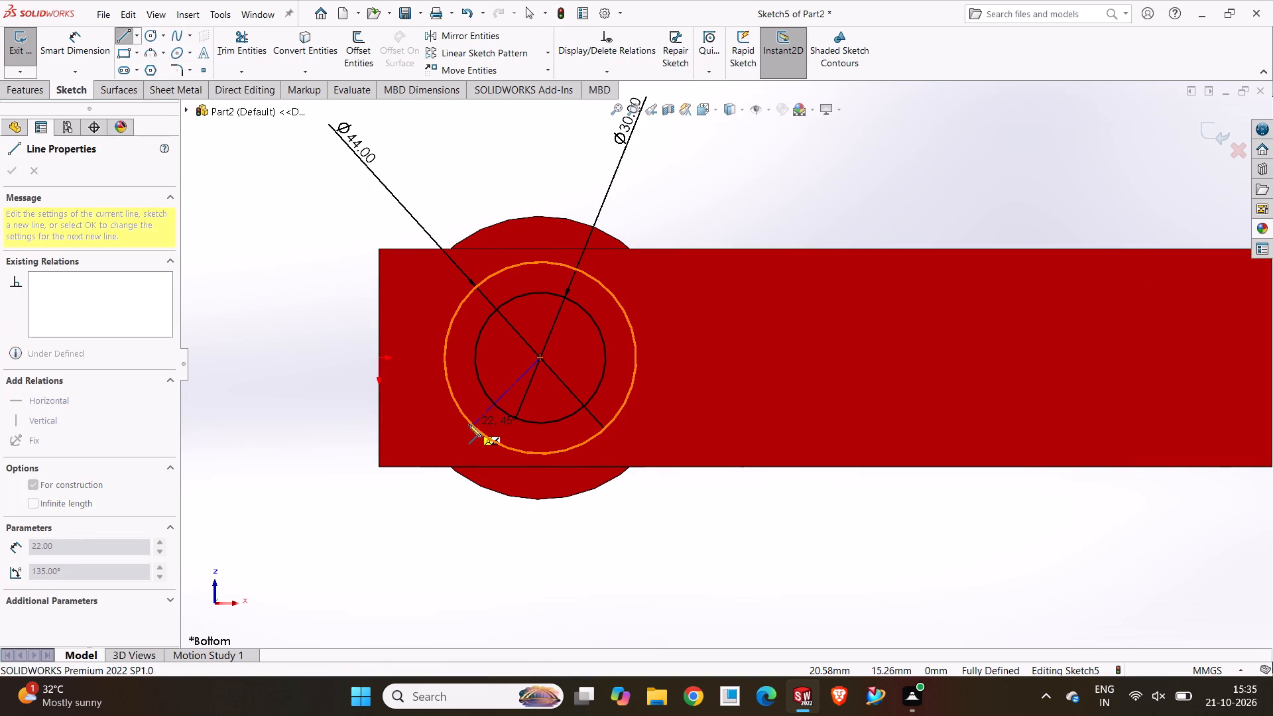
pyautogui.click(469, 424)
pyautogui.click(542, 357)
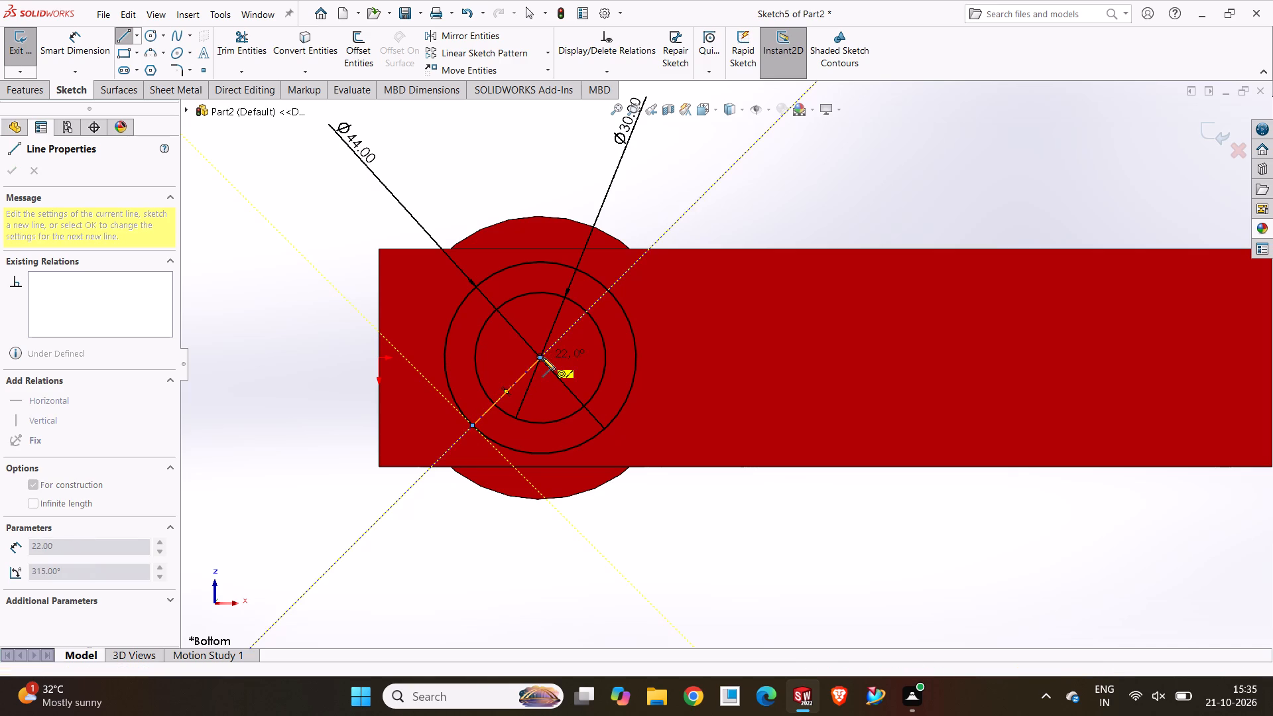
pyautogui.click(446, 357)
pyautogui.press('Escape')
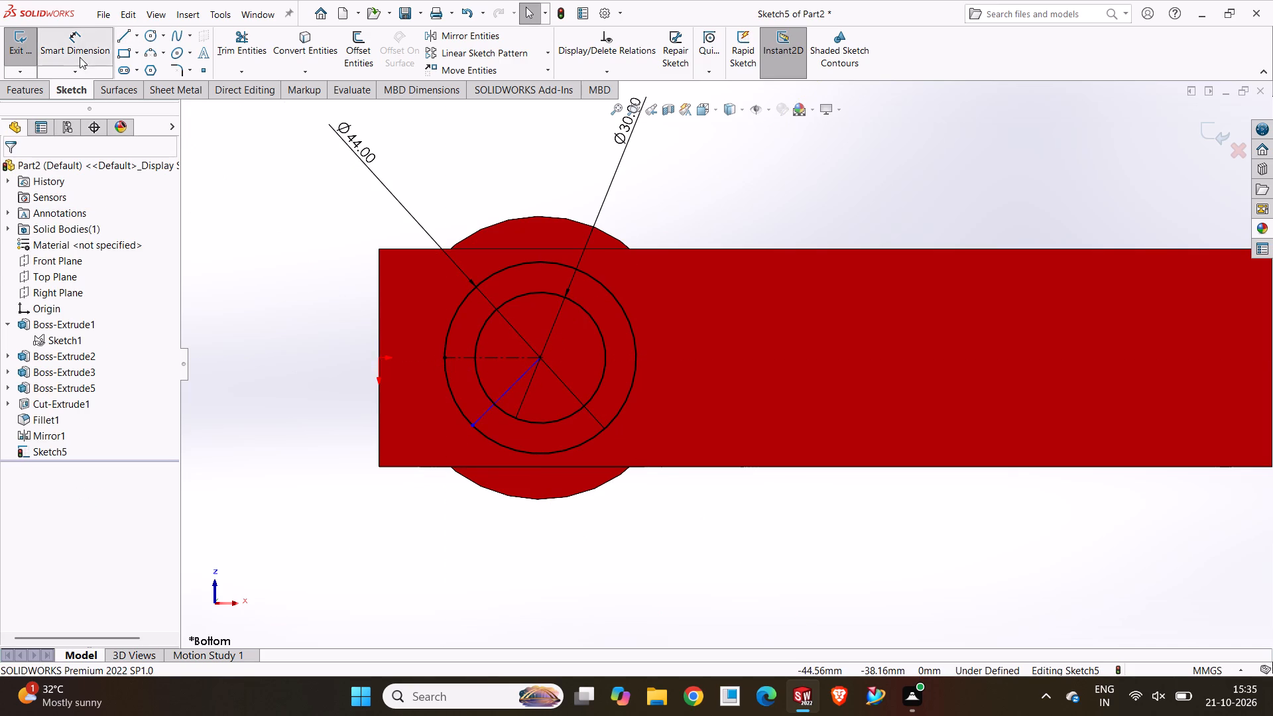
# Dimension the angle between the horizontal and sloping centerlines.
pyautogui.click(80, 57)
pyautogui.click(513, 387)
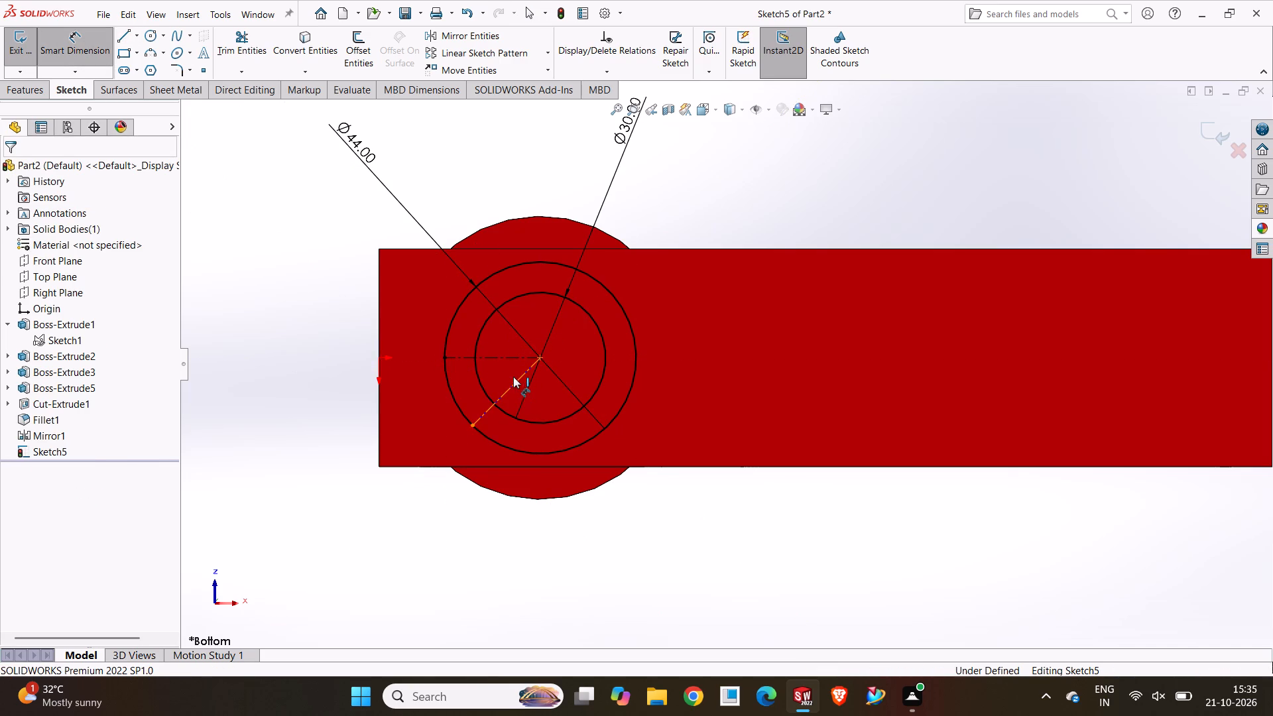
pyautogui.click(511, 359)
pyautogui.click(503, 374)
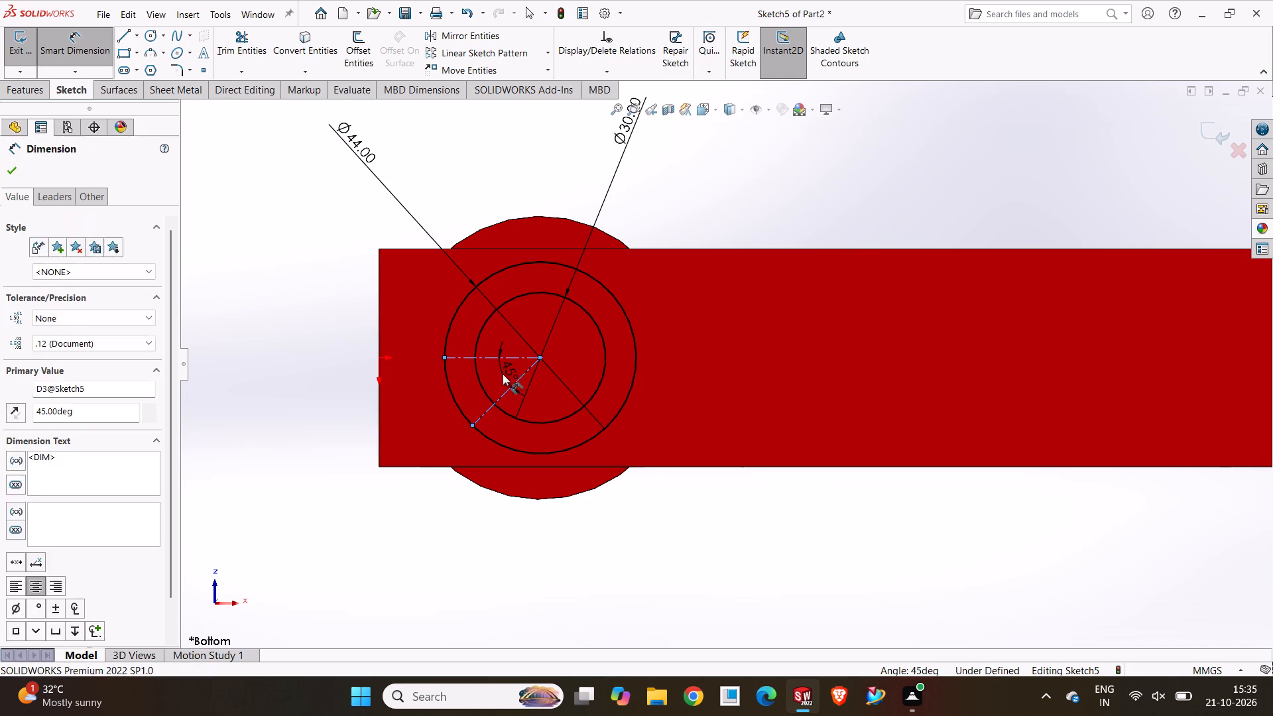
pyautogui.click(449, 360)
pyautogui.click(279, 393)
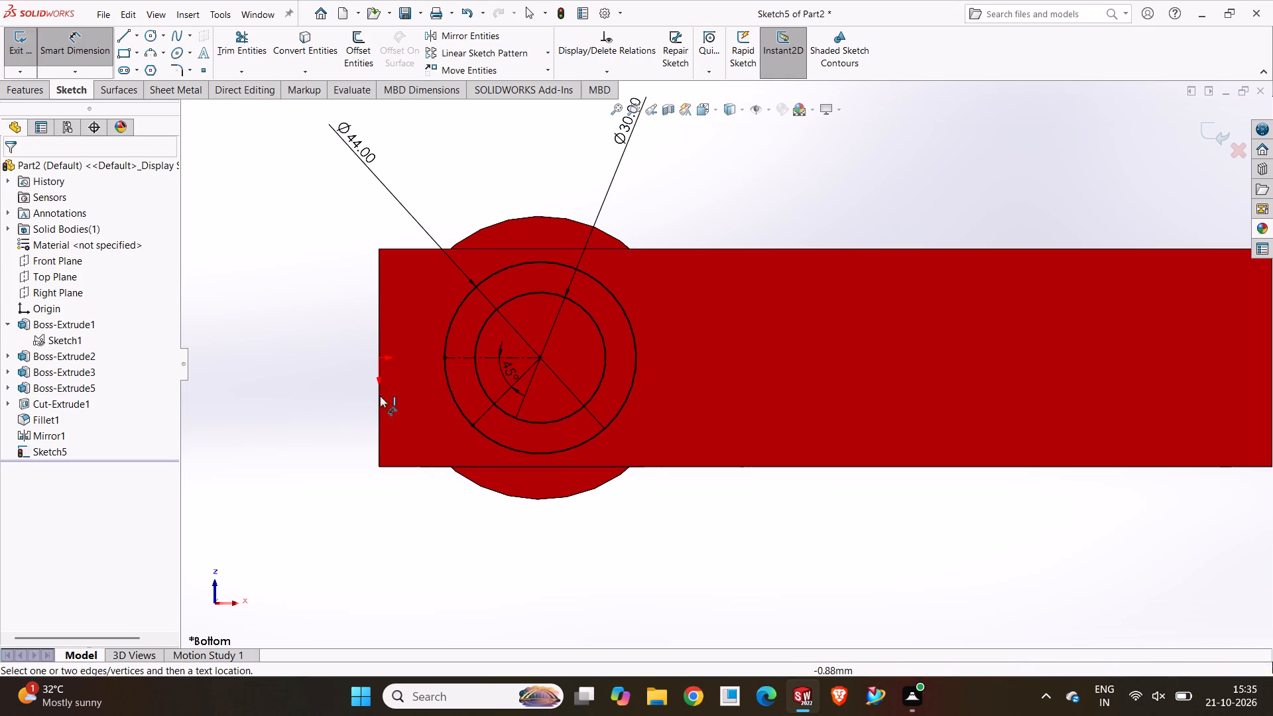
# Move the angle dimension clear of the circles, outside the frame's short end.
pyautogui.scroll(-6, 487, 390)
pyautogui.scroll(5, 686, 414)
pyautogui.scroll(-3, 534, 395)
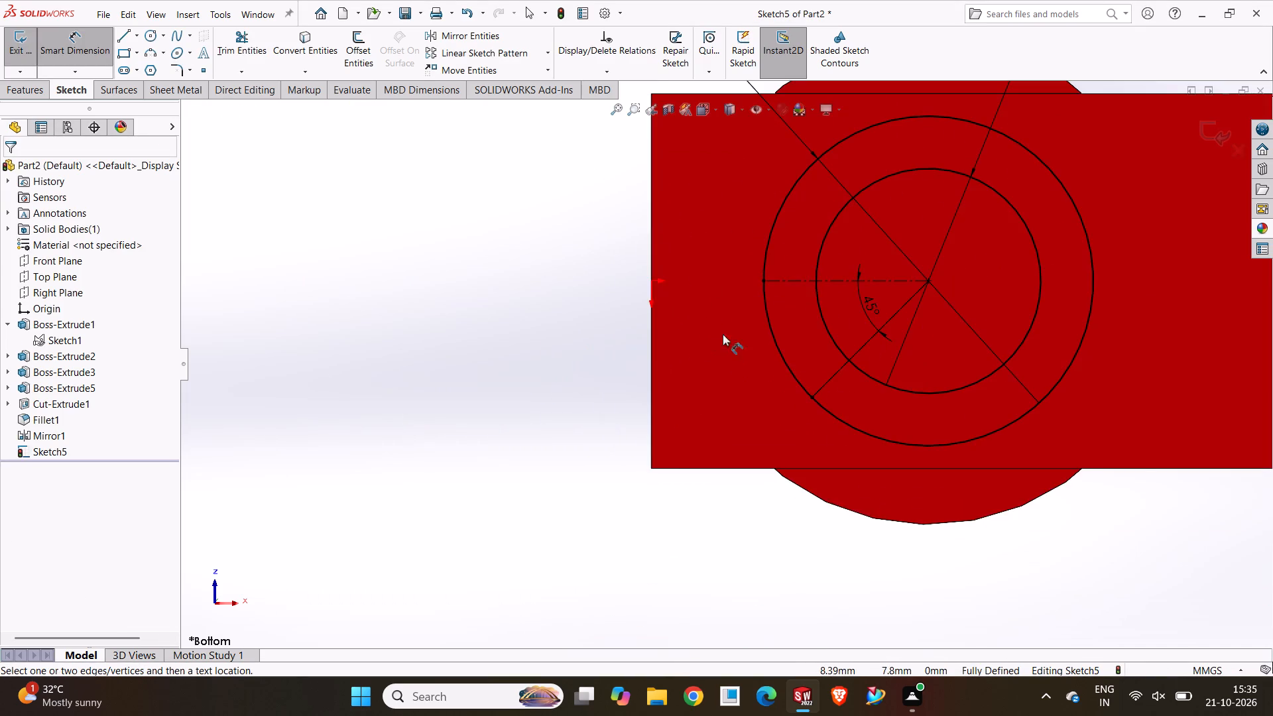
pyautogui.scroll(3, 733, 329)
pyautogui.scroll(-5, 906, 310)
pyautogui.scroll(3, 873, 288)
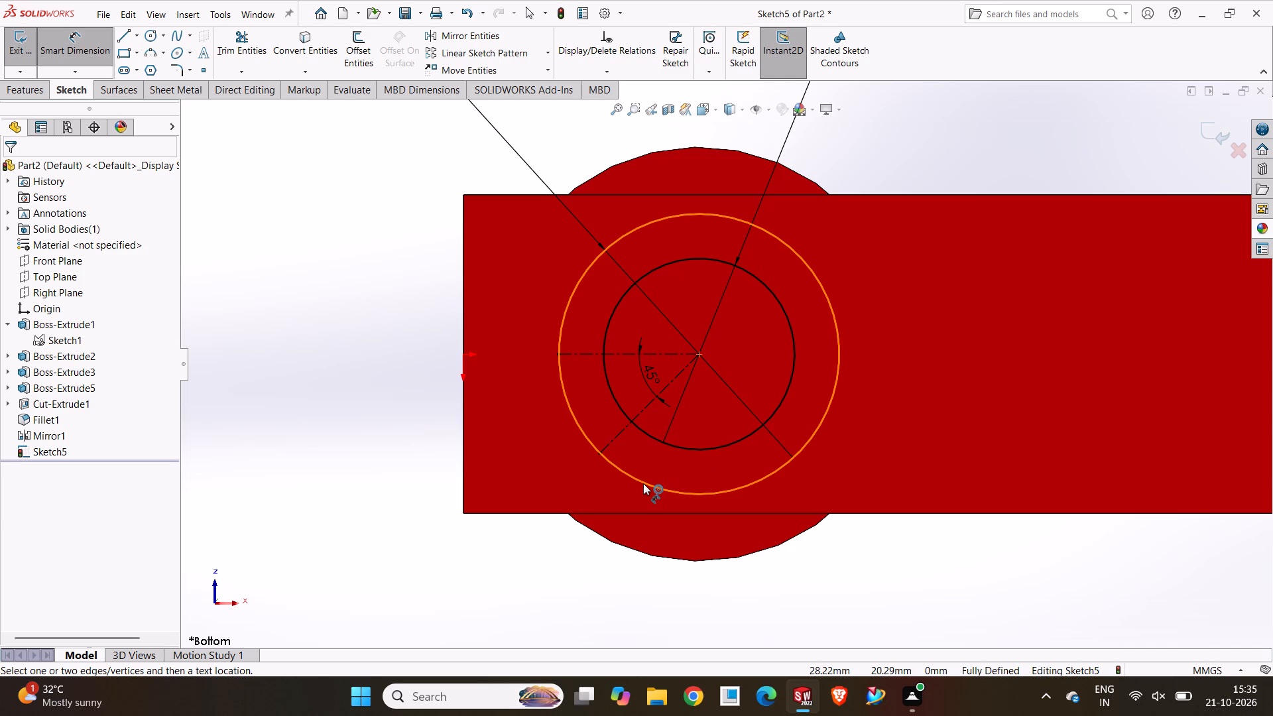
pyautogui.moveTo(646, 378); pyautogui.dragTo(608, 422)
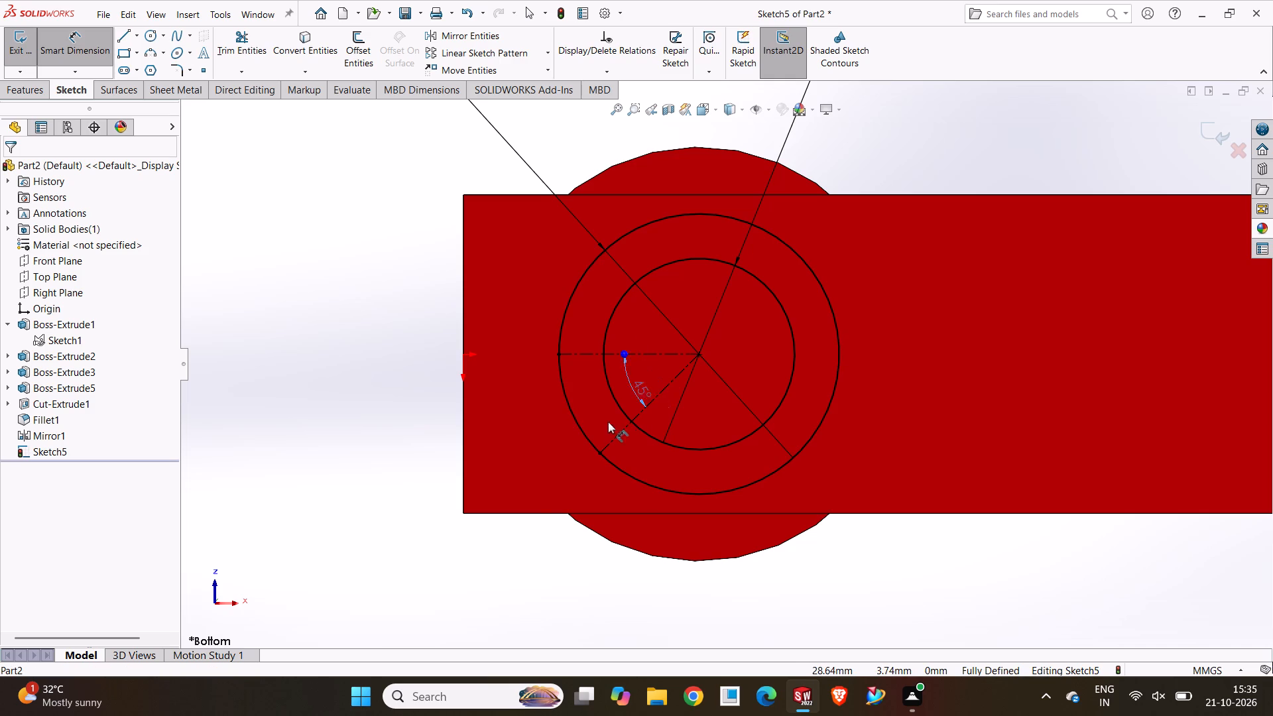
pyautogui.moveTo(608, 422); pyautogui.dragTo(395, 505)
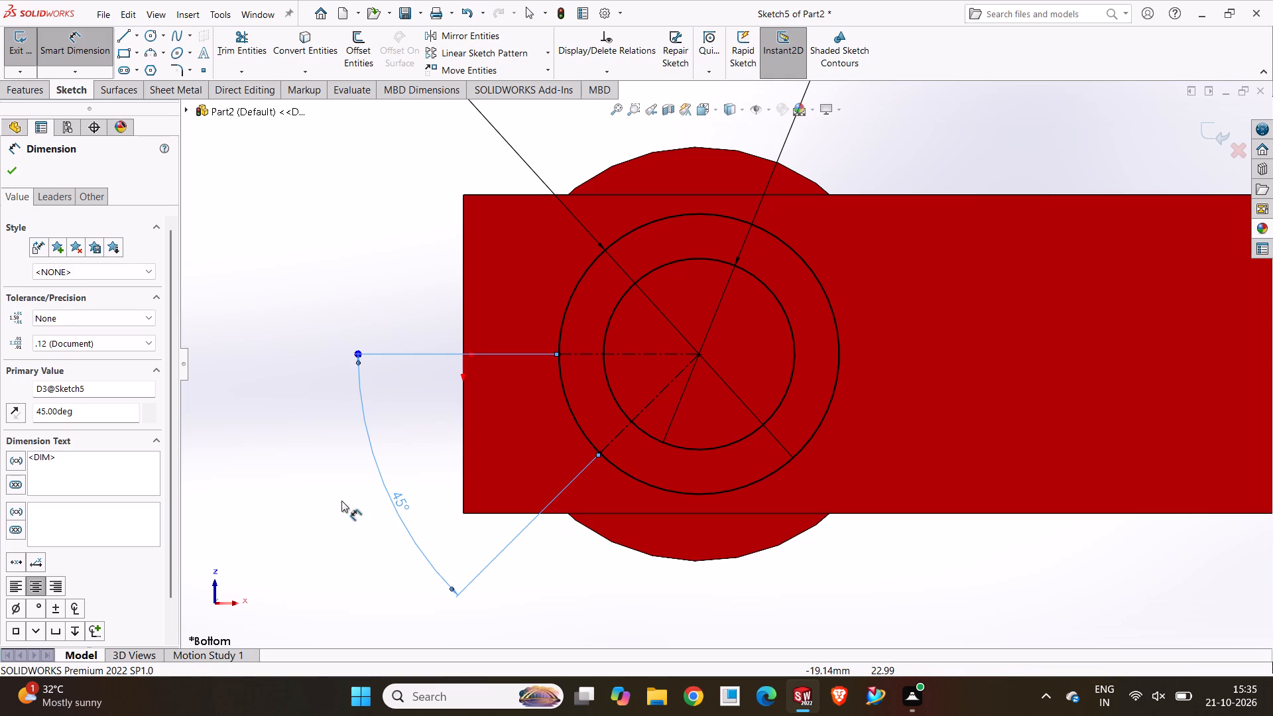
pyautogui.click(347, 467)
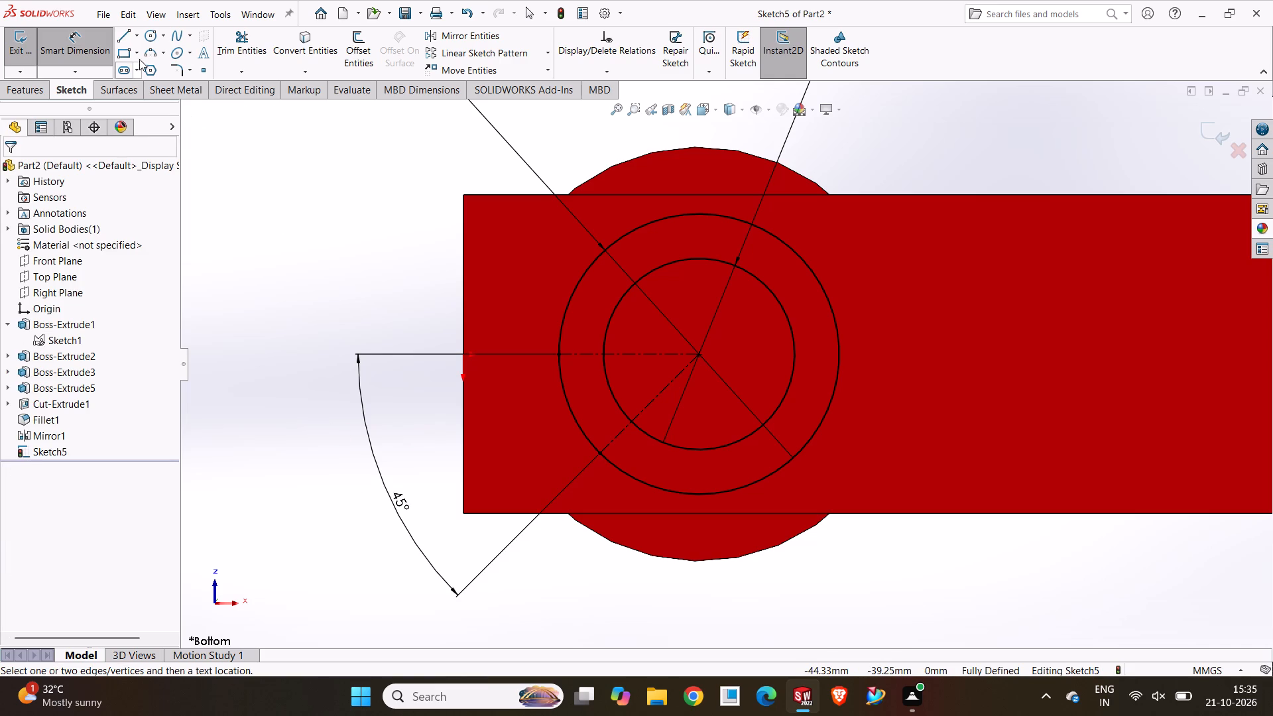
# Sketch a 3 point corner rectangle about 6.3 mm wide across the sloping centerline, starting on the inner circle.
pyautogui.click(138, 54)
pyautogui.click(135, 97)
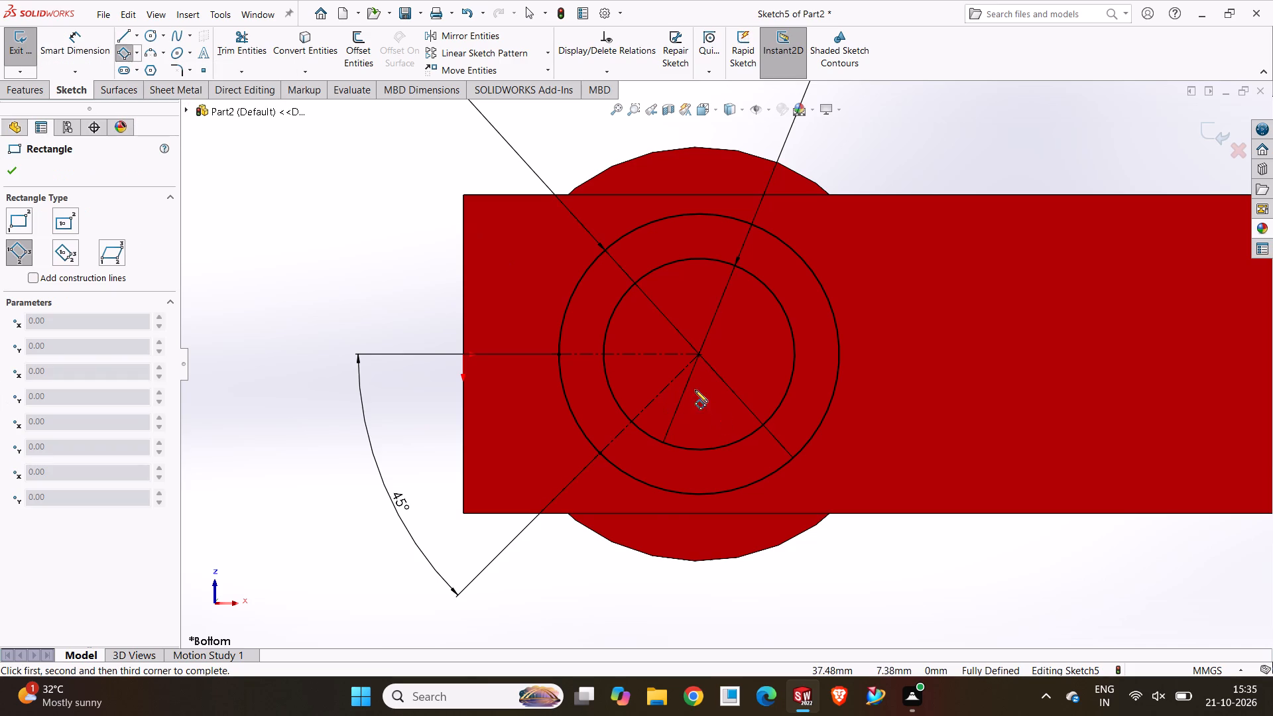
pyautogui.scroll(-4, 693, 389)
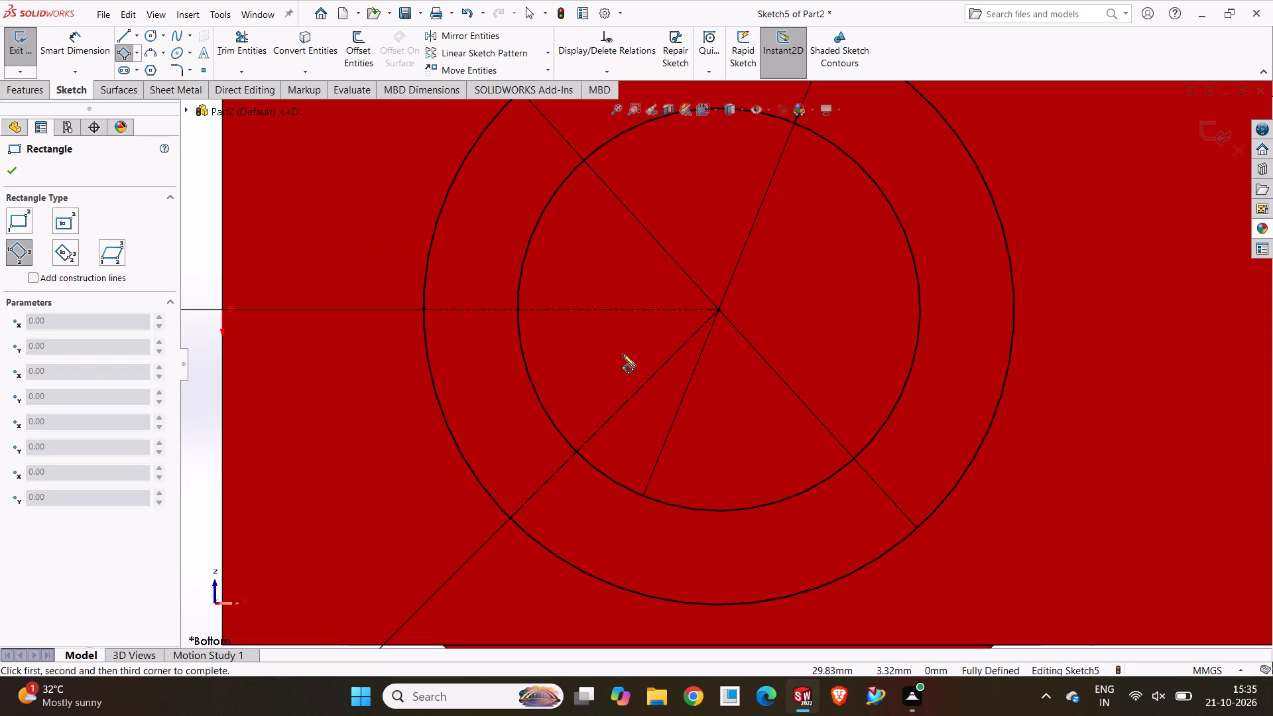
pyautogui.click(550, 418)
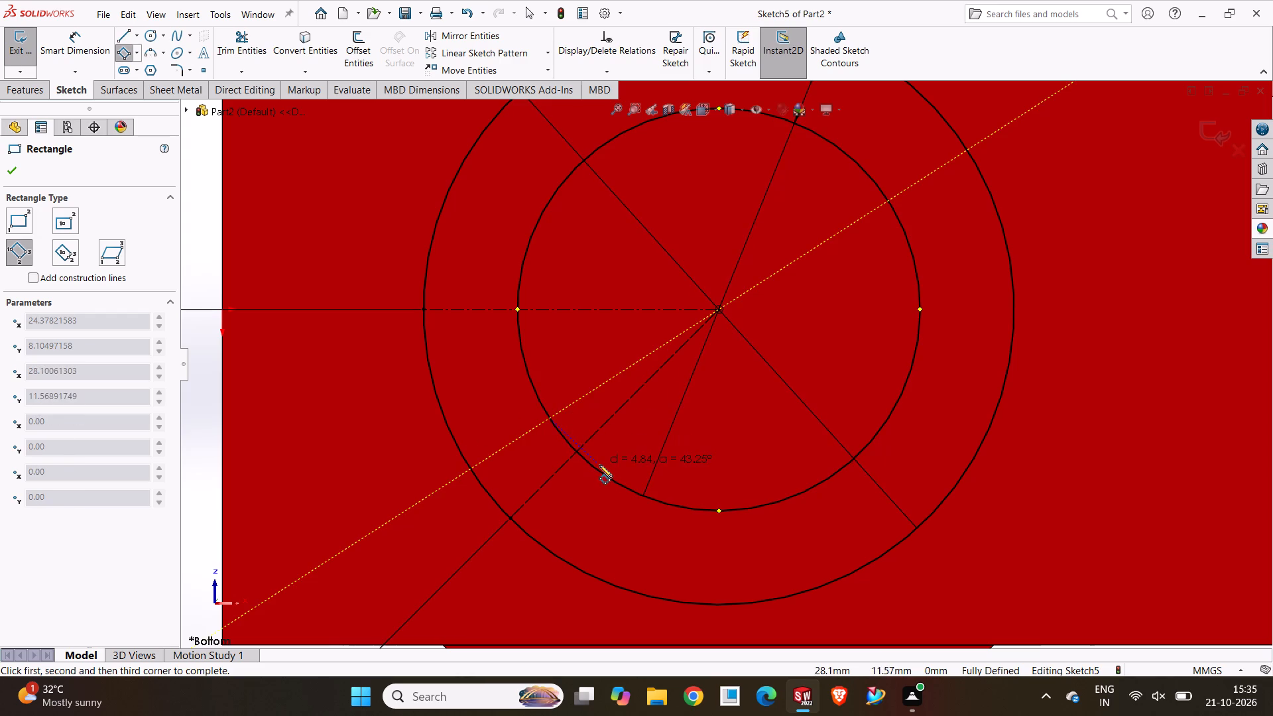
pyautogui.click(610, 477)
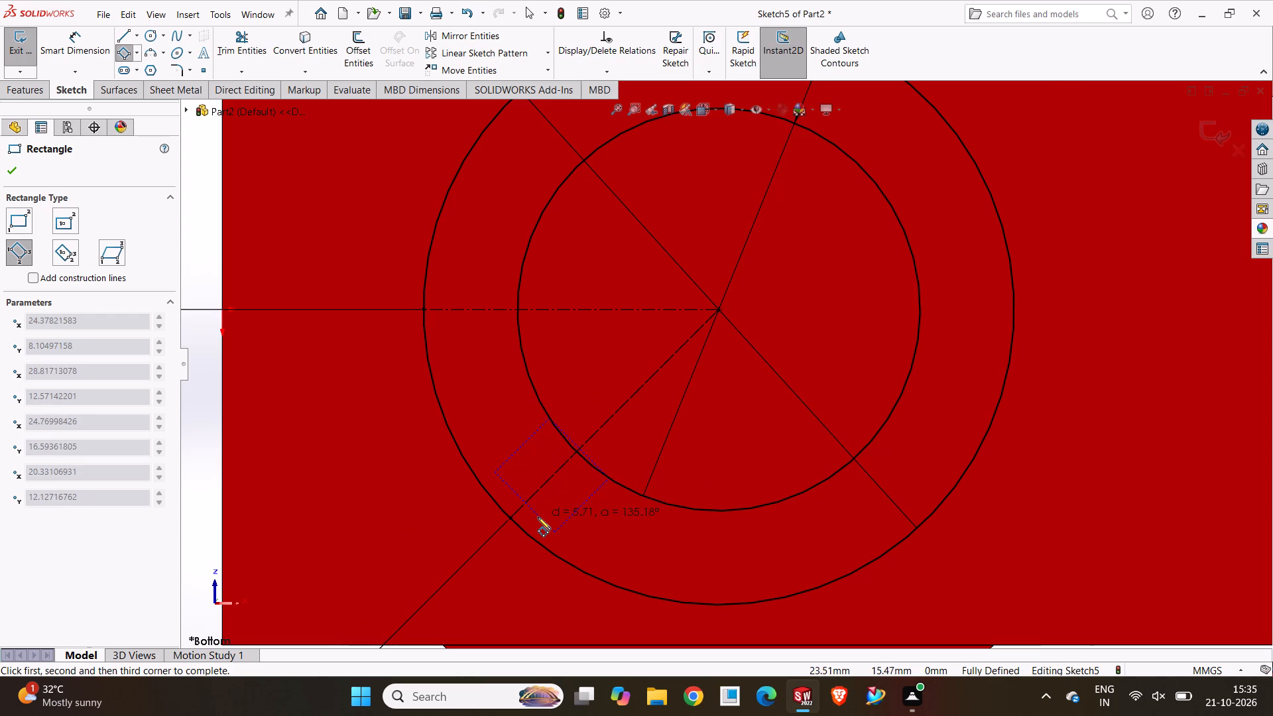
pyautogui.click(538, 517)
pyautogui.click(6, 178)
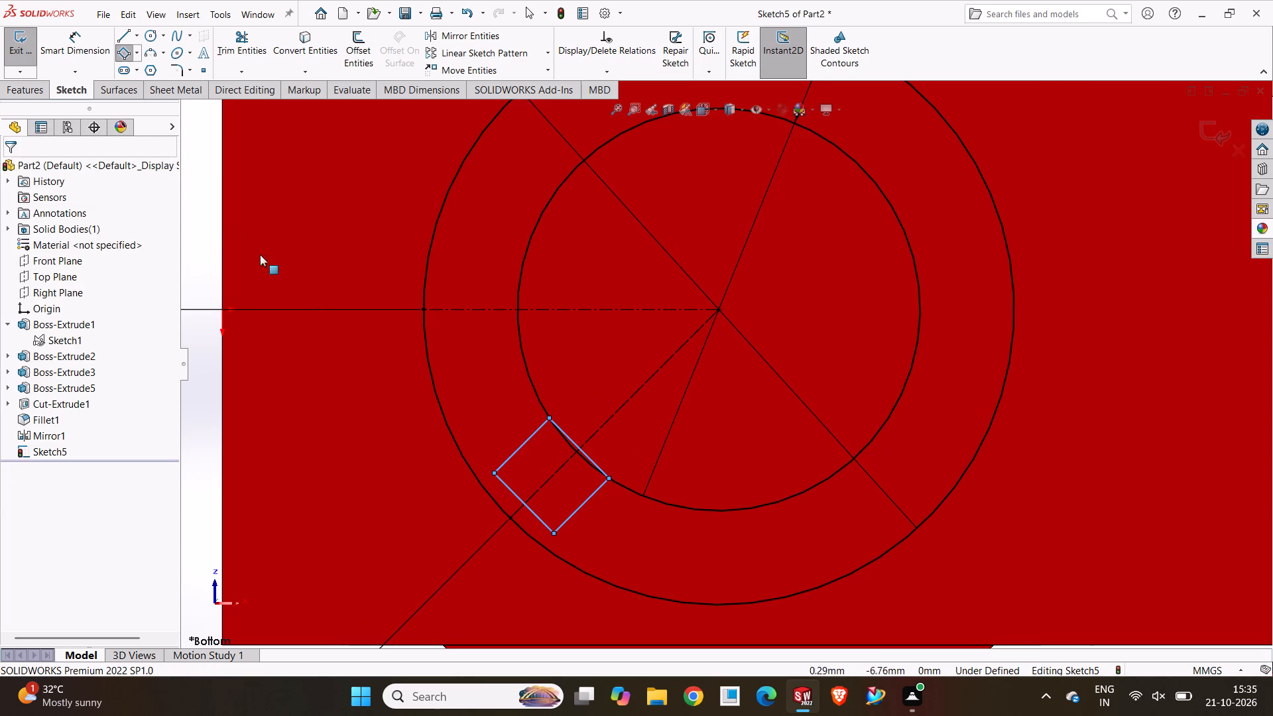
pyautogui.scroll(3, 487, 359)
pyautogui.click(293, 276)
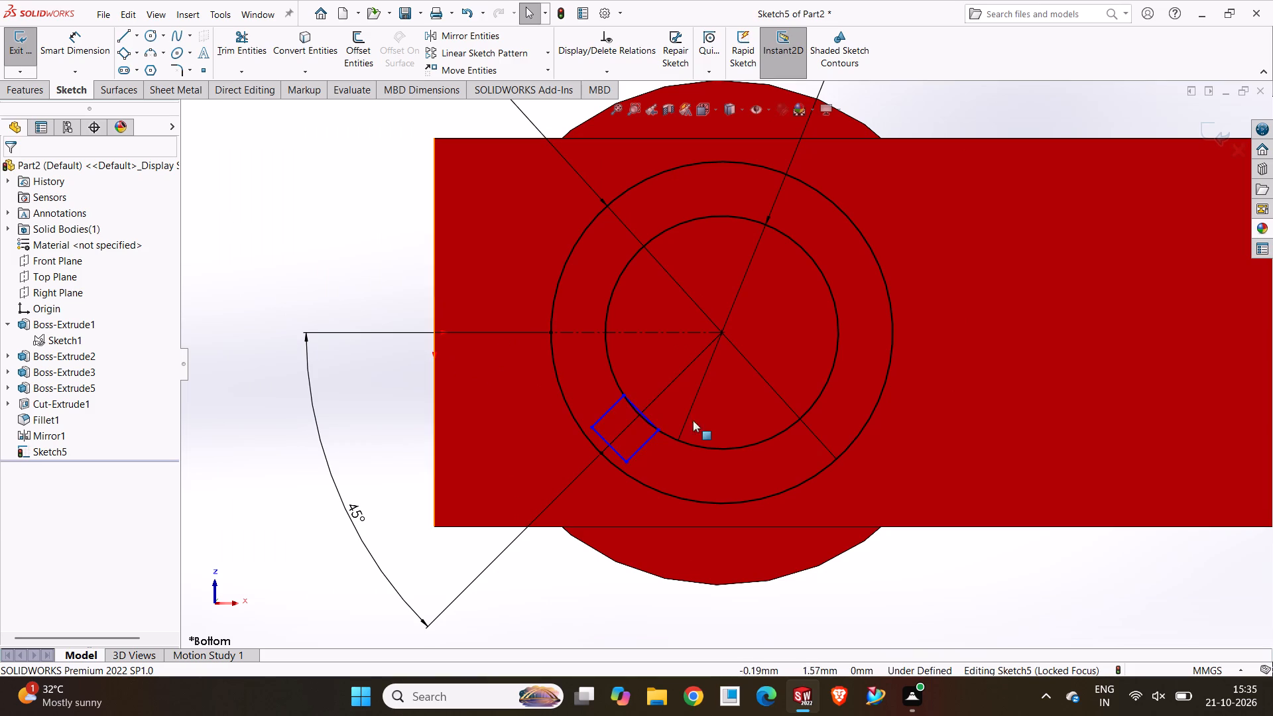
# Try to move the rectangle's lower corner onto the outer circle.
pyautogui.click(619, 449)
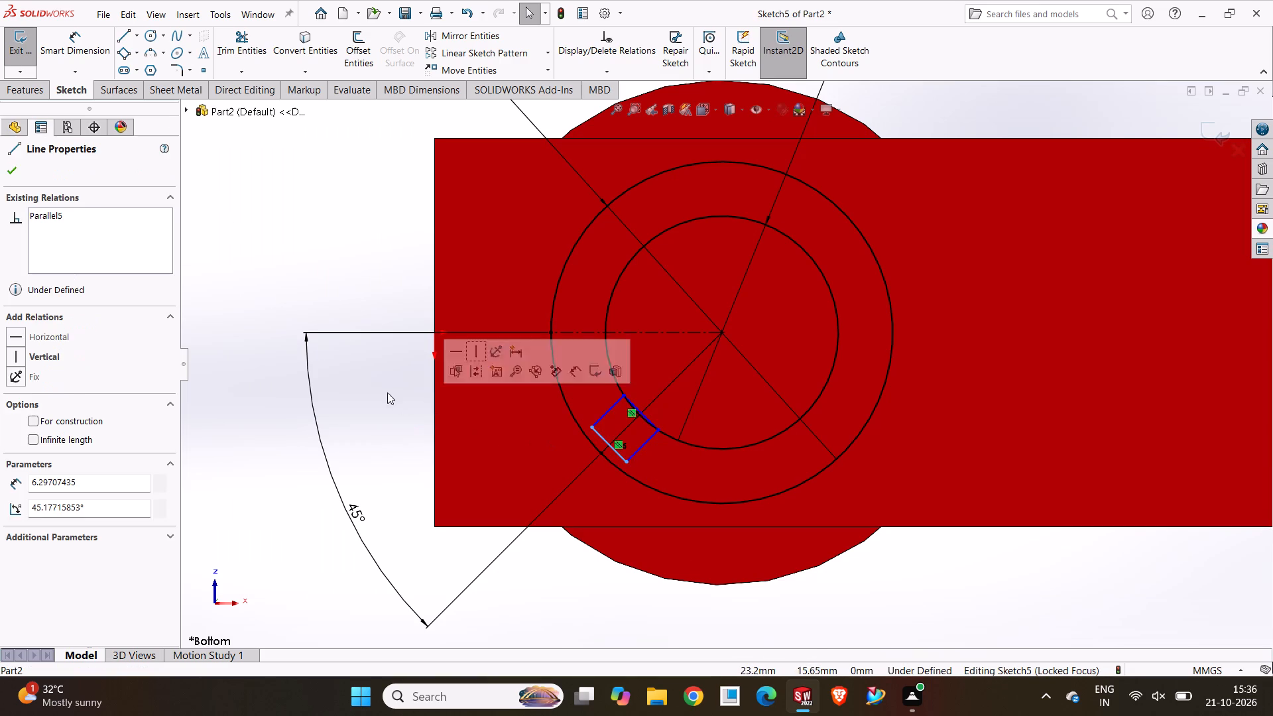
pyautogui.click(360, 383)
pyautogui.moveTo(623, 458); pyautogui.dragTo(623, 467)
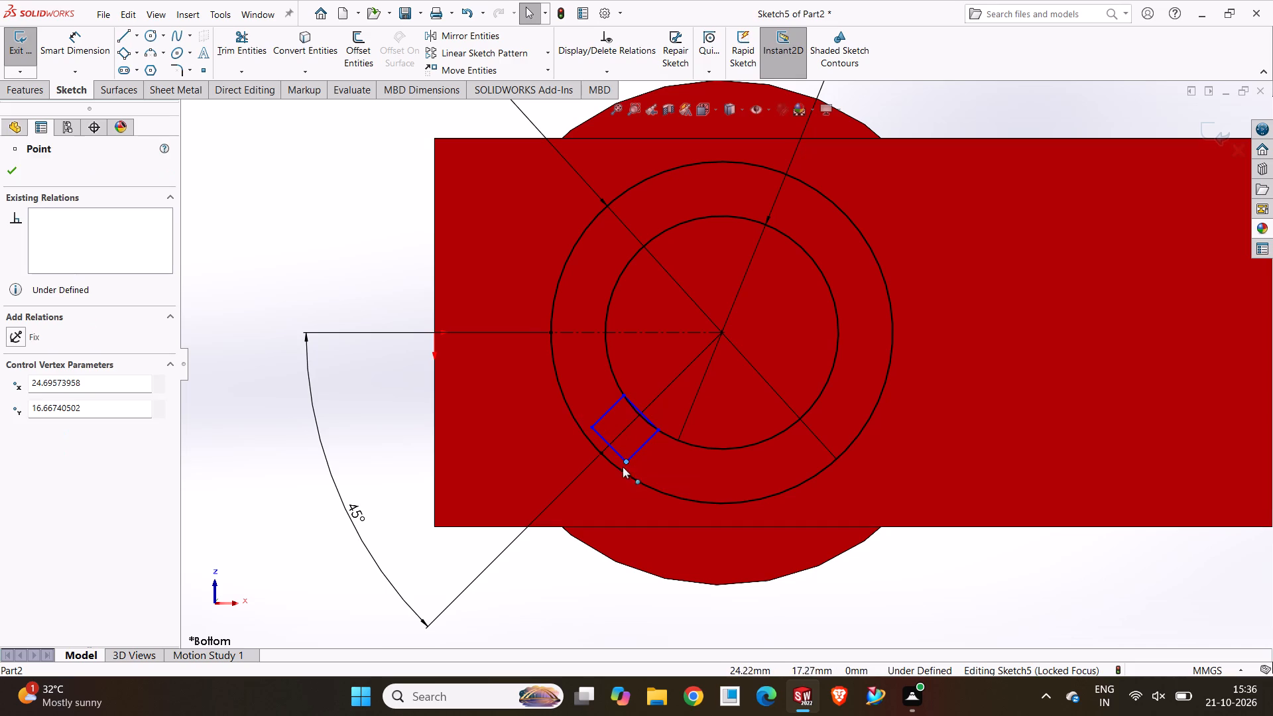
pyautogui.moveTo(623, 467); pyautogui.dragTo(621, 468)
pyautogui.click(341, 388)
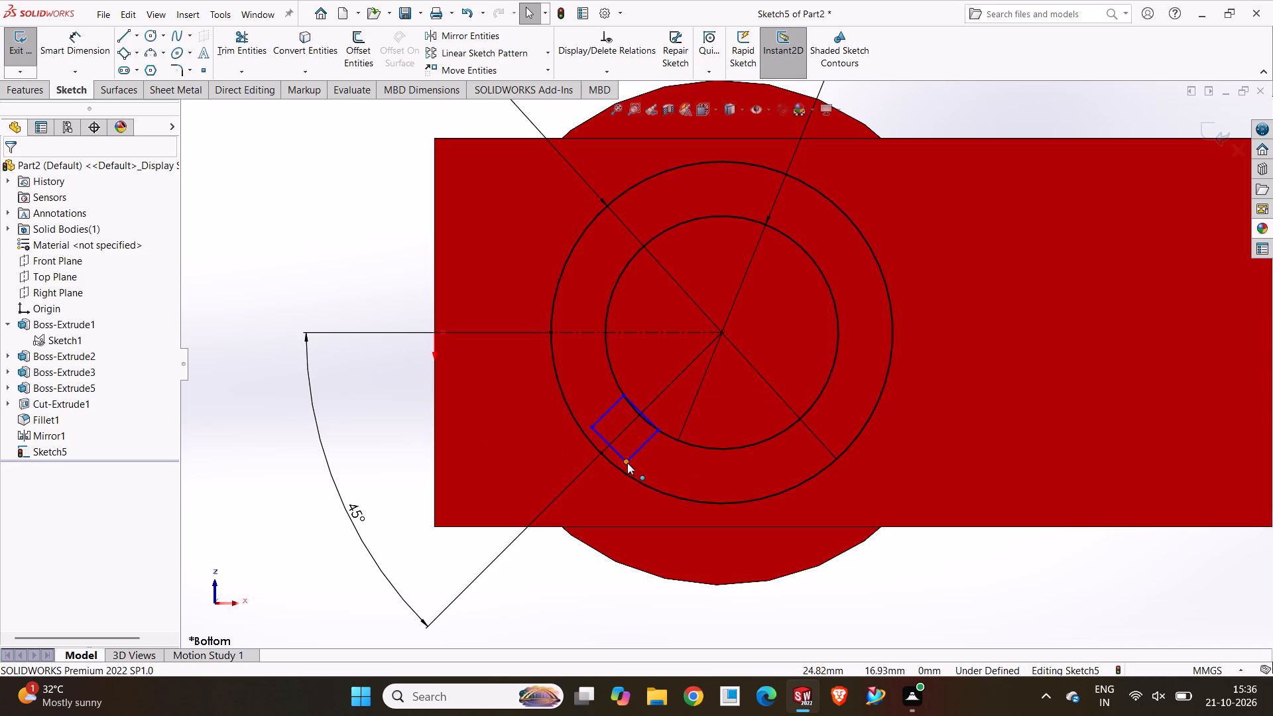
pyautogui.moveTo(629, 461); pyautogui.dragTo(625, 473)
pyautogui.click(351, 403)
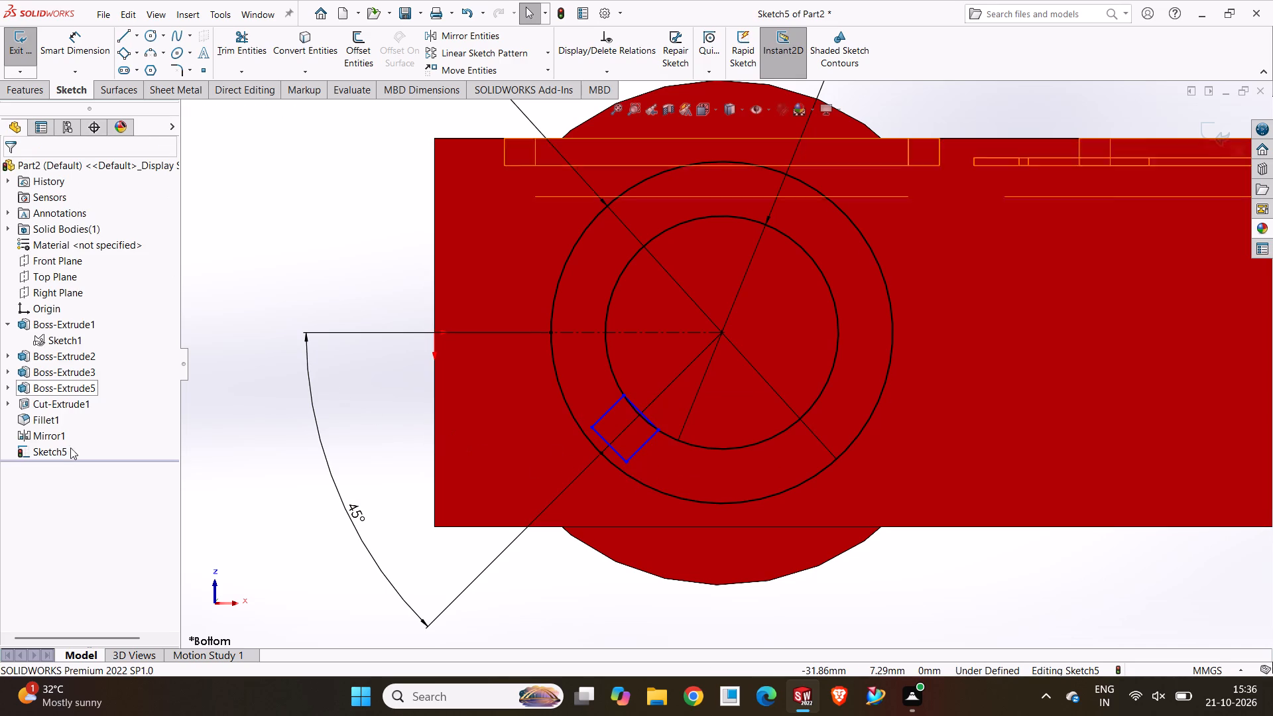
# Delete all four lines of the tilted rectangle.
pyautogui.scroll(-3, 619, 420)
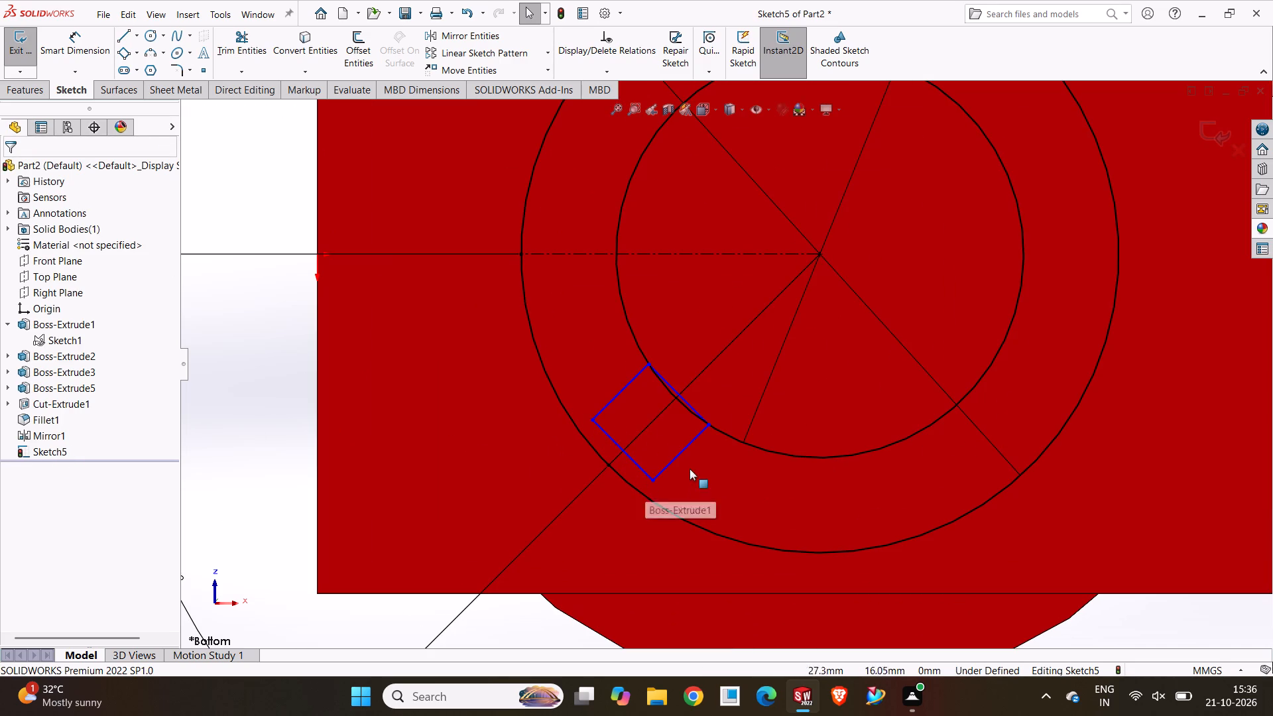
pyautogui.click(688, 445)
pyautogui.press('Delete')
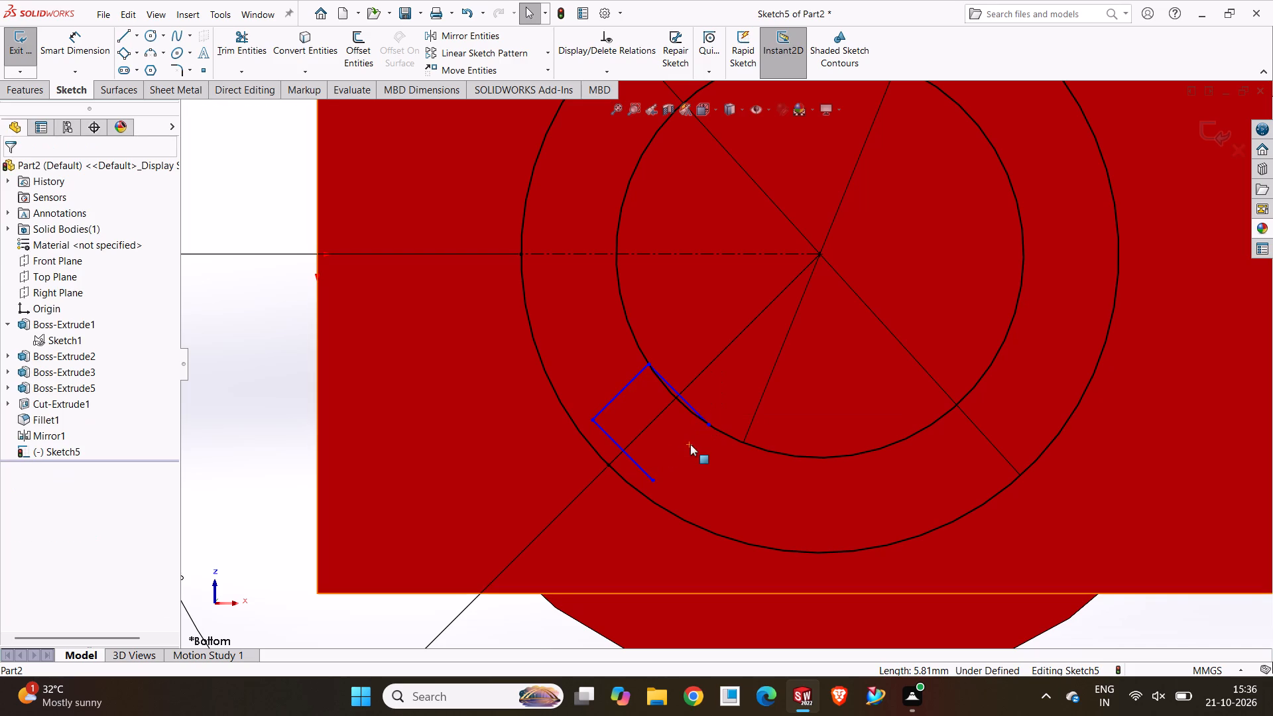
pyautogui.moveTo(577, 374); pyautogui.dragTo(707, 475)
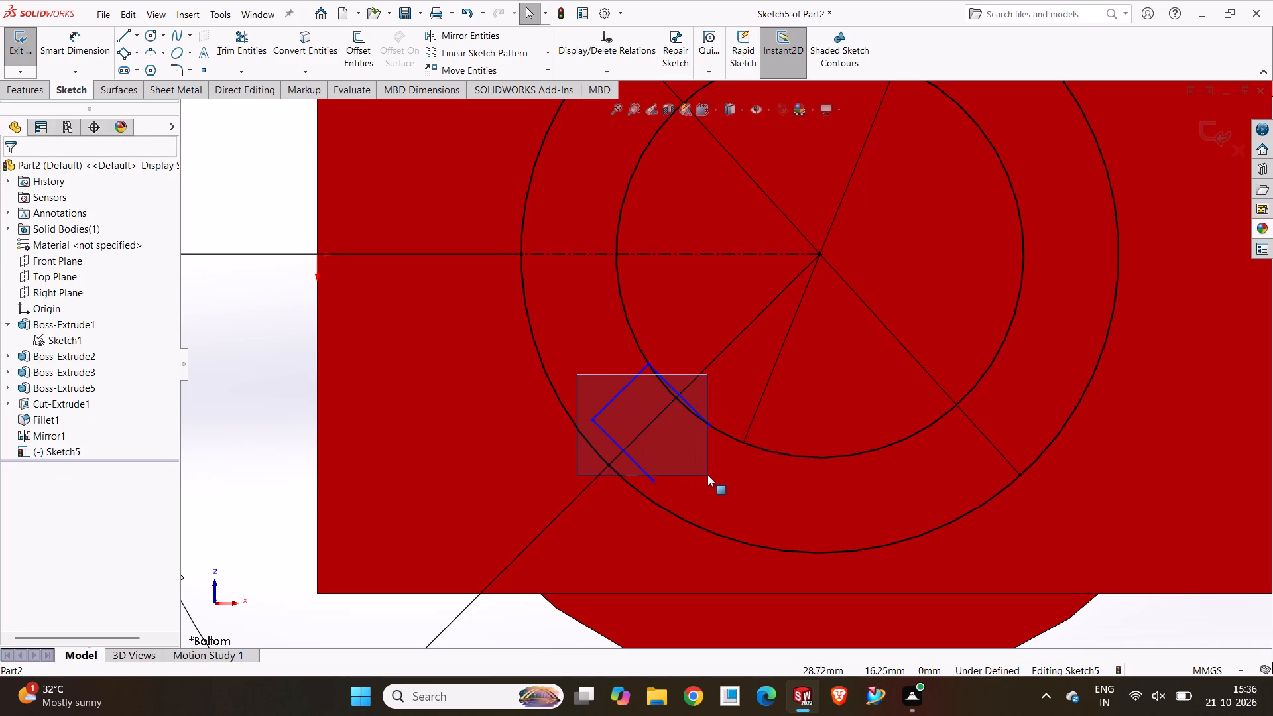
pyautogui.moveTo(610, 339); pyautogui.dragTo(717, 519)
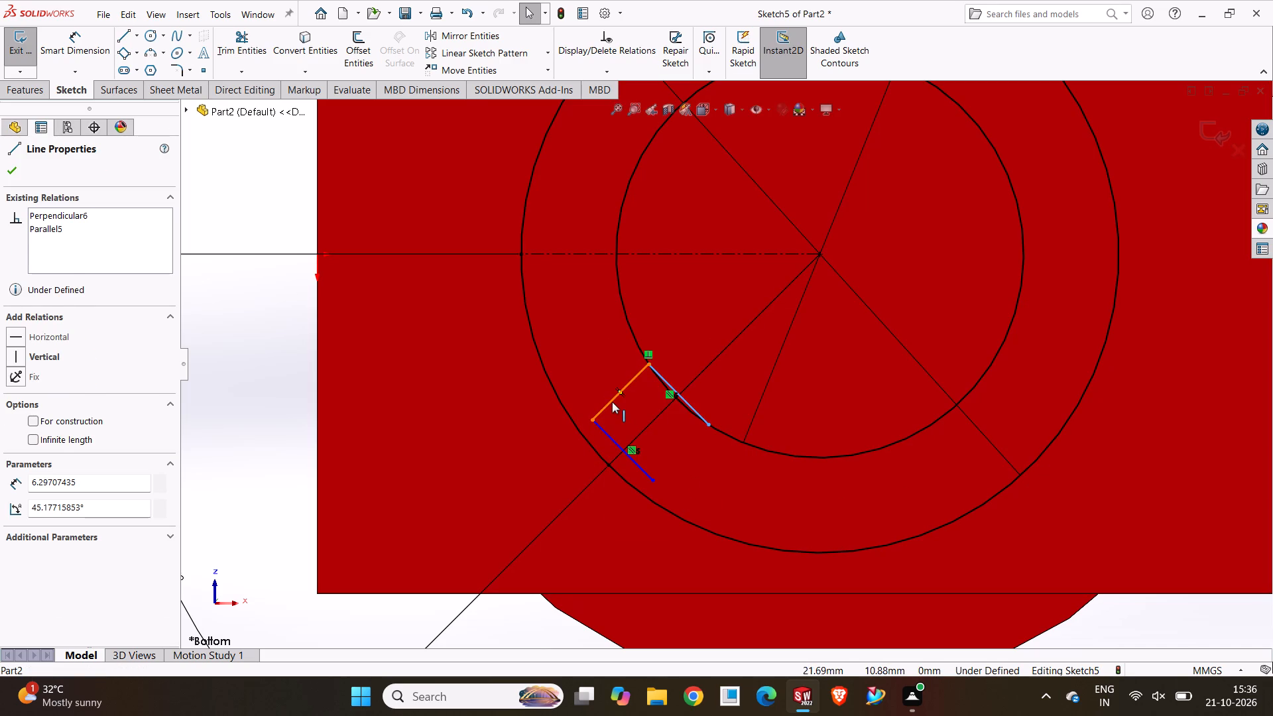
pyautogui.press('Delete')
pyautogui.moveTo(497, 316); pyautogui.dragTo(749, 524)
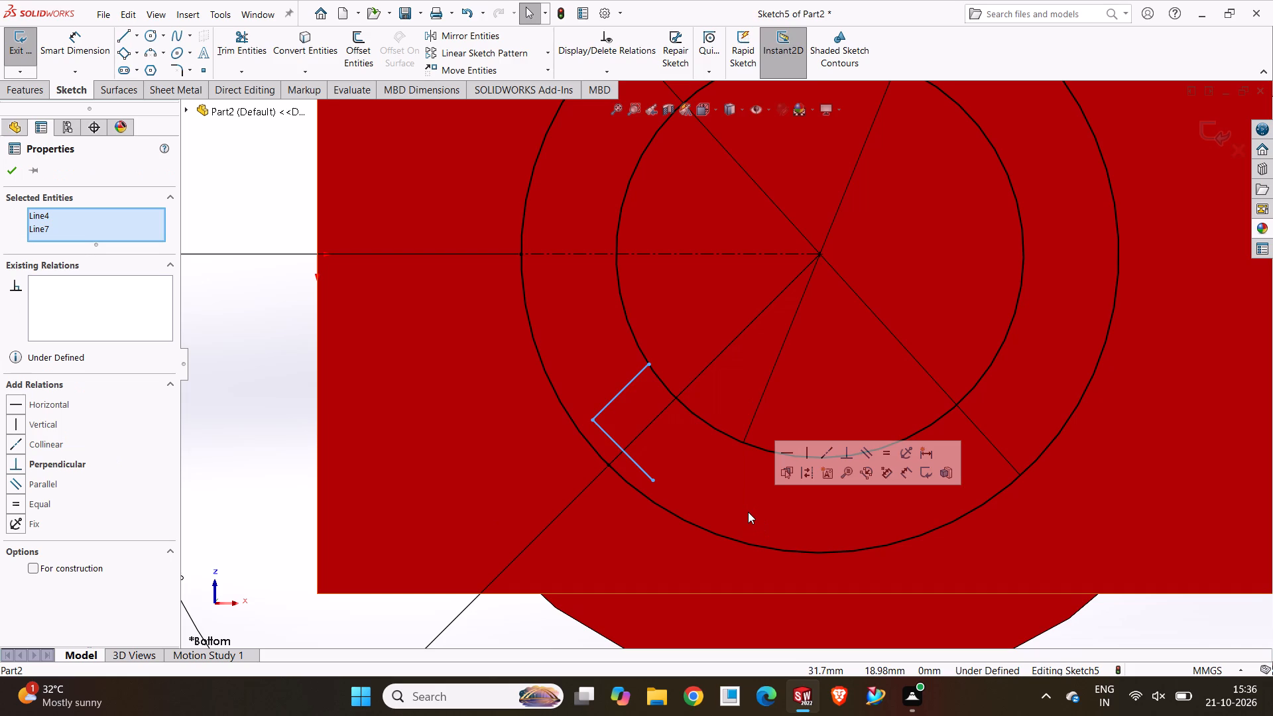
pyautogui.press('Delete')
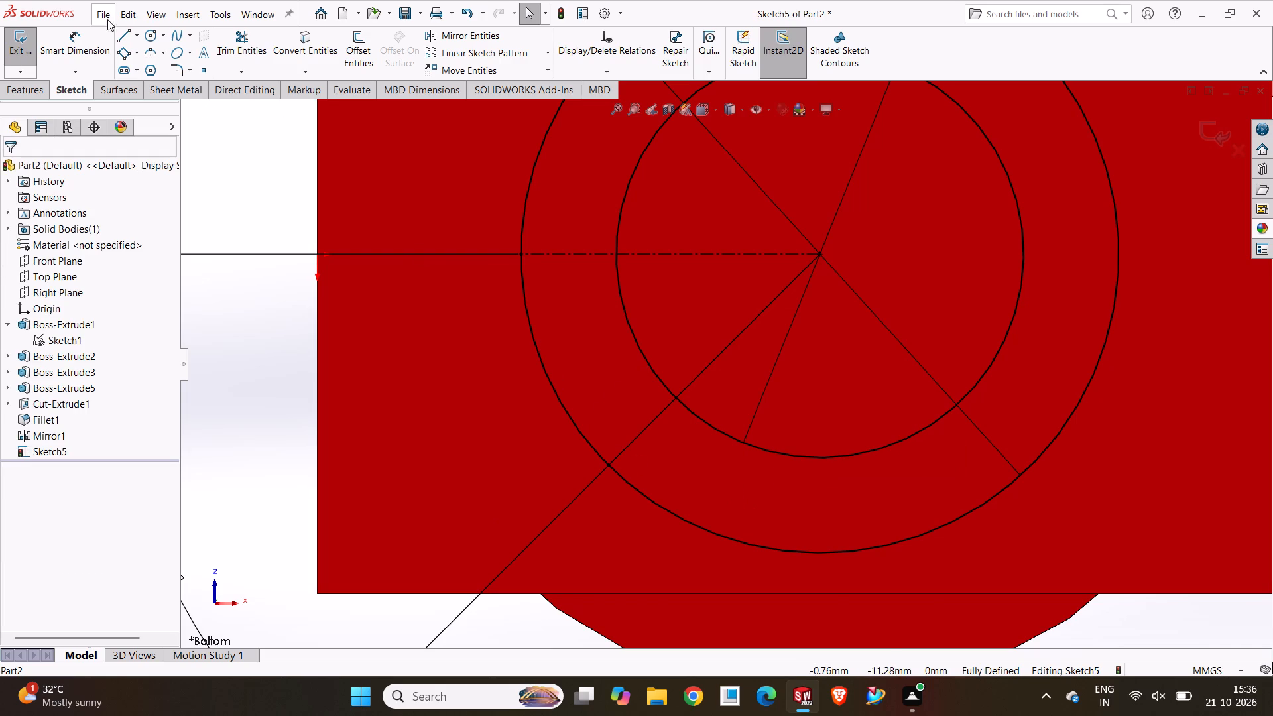
# Sketch a 3 point corner rectangle about 5.4 mm wide across the sloping centerline, spanning from the inner to the outer circle.
pyautogui.click(119, 54)
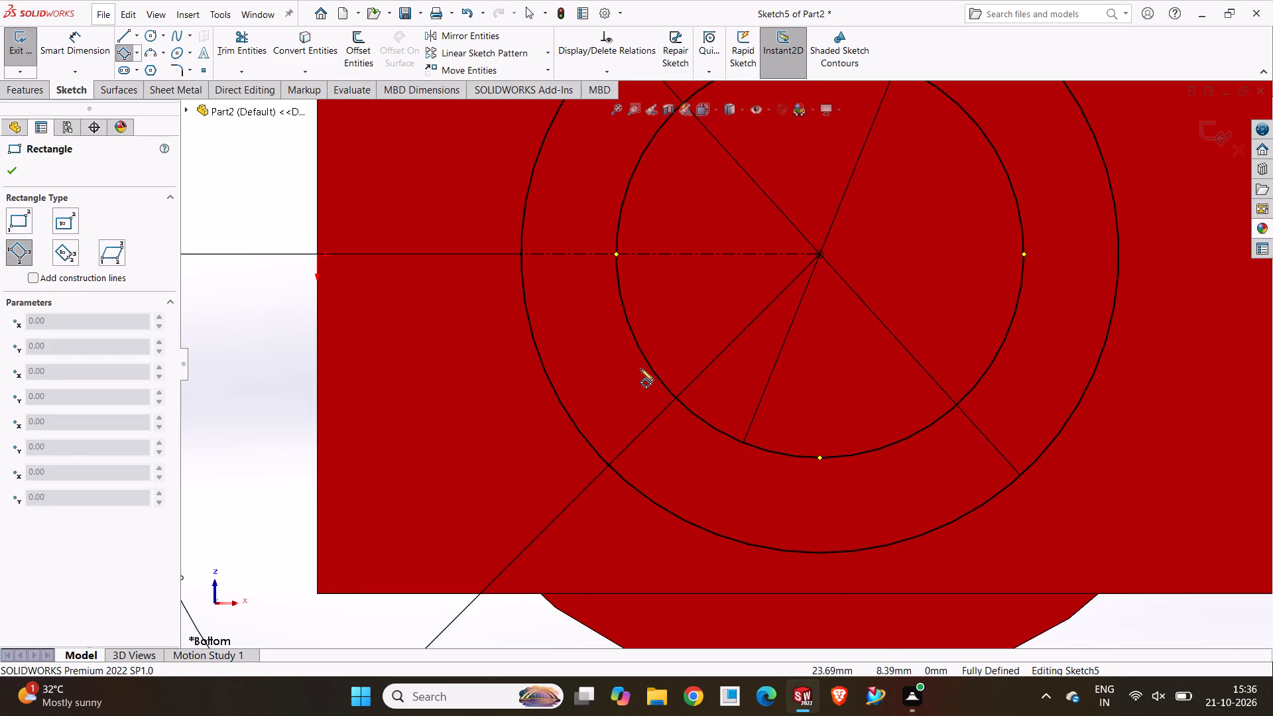
pyautogui.click(652, 371)
pyautogui.click(707, 421)
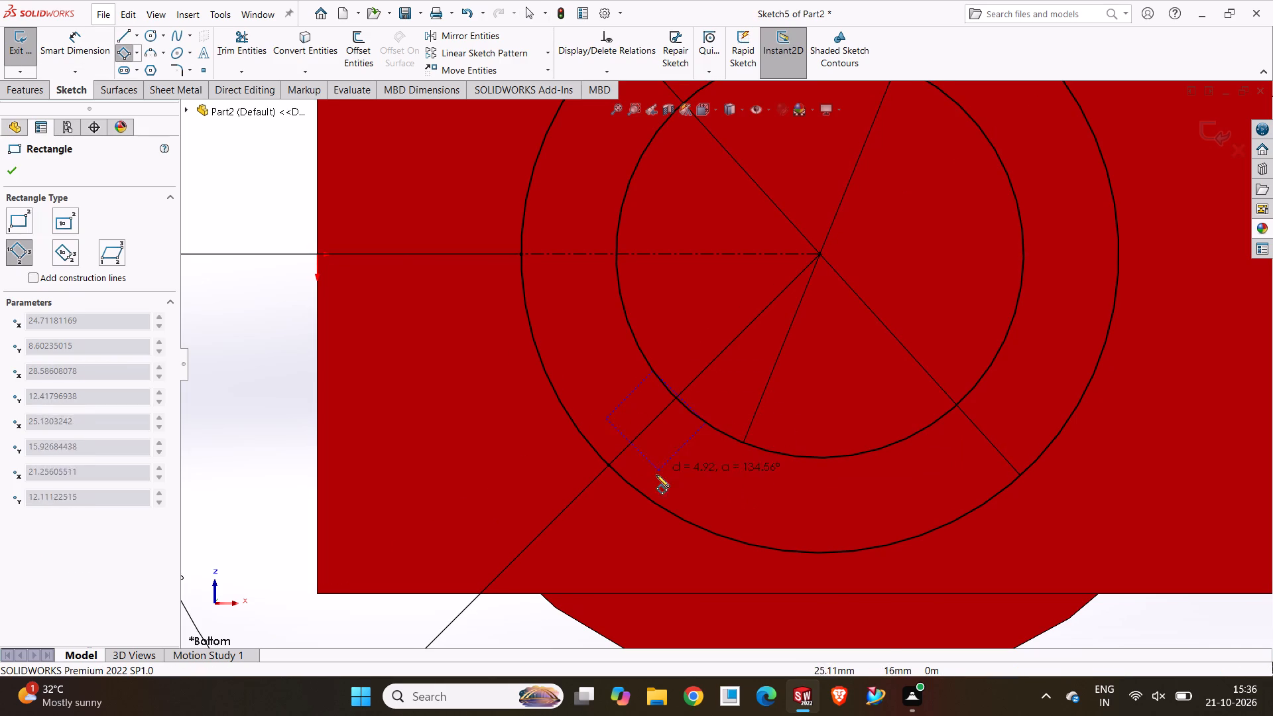
pyautogui.click(635, 491)
pyautogui.press('Escape')
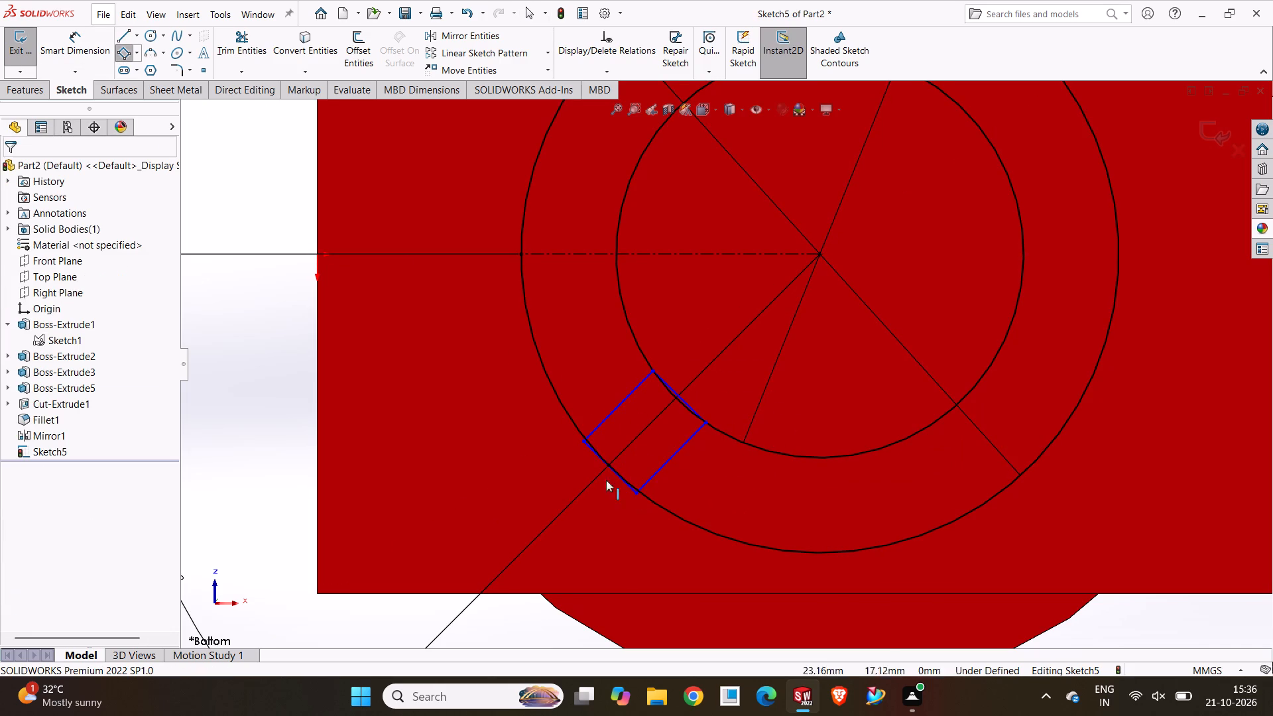
# Dimension the rectangle's outer side as 10 mm.
pyautogui.click(88, 42)
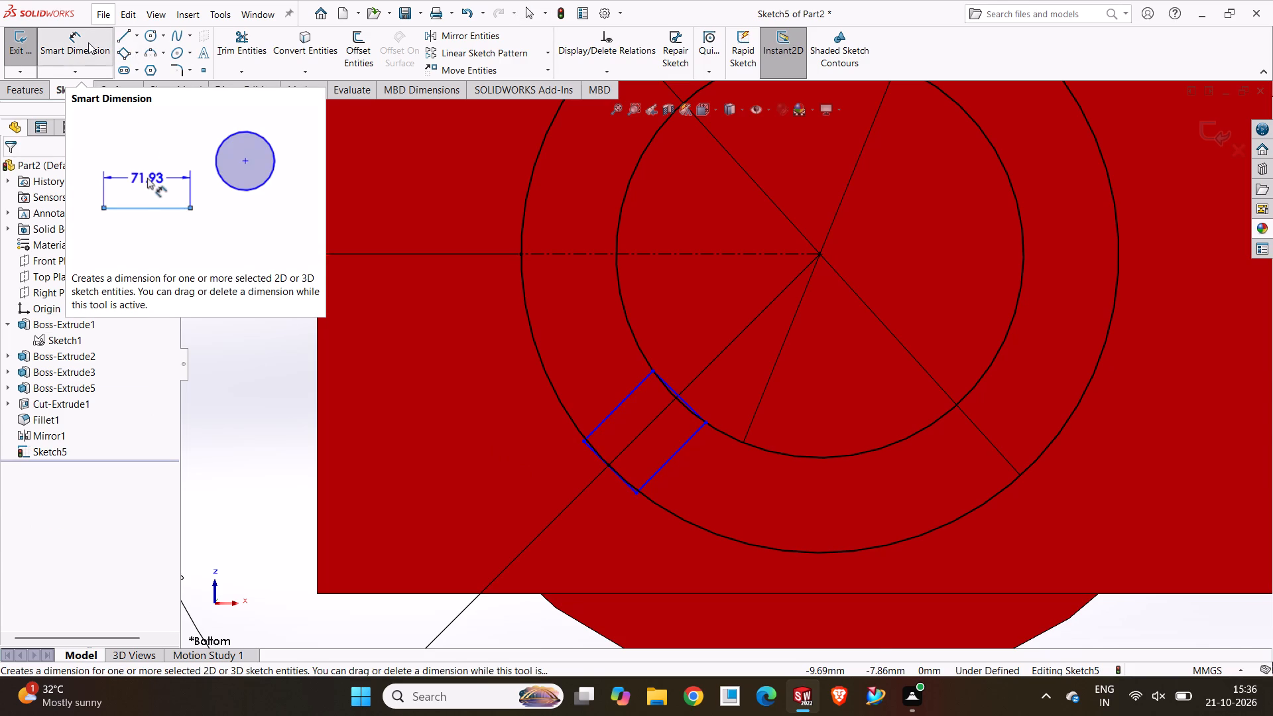
pyautogui.click(629, 489)
pyautogui.click(480, 619)
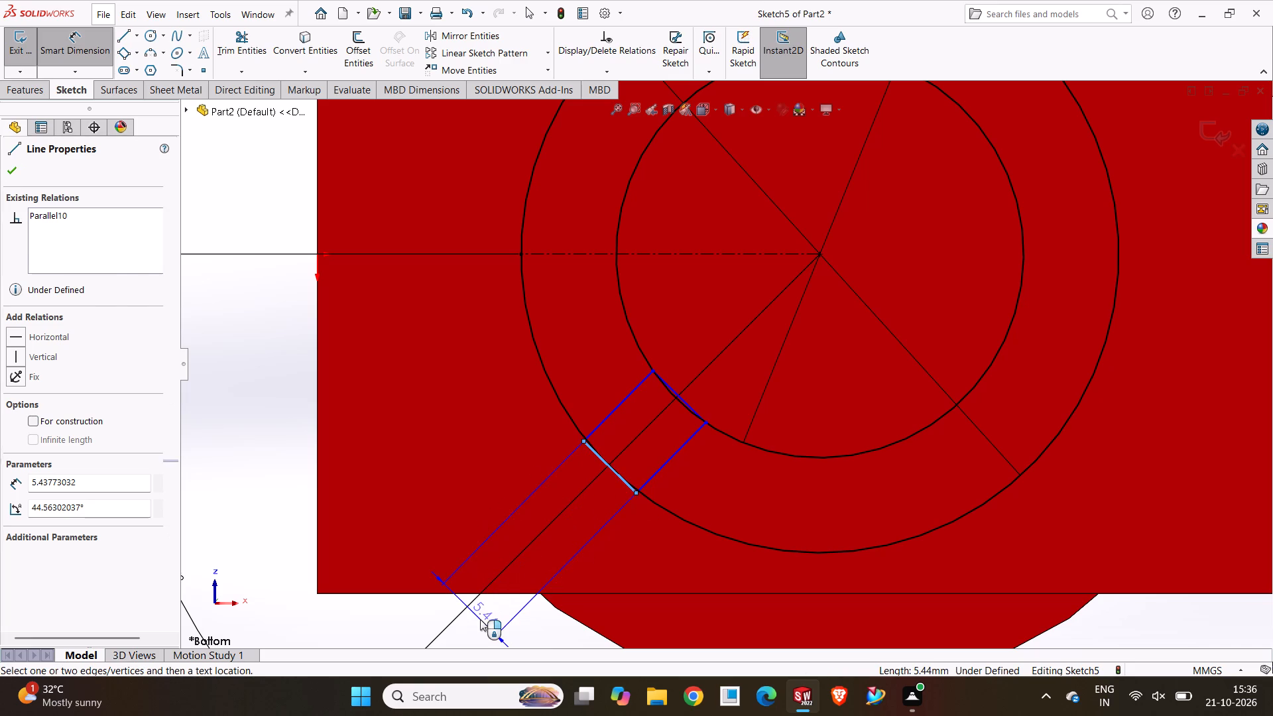
pyautogui.press('1')
pyautogui.press('0')
pyautogui.press('Return')
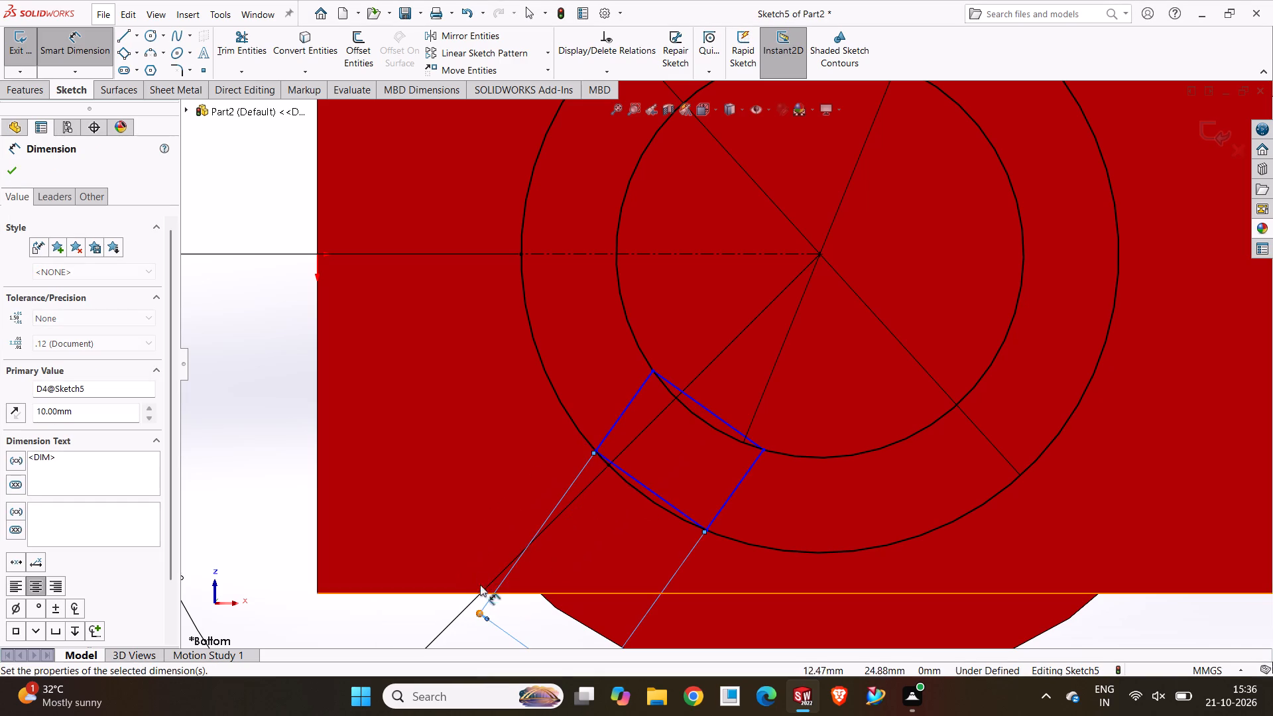
# Make the rectangle's two corners on the inner circle symmetric about the 45° centerline.
pyautogui.click(269, 450)
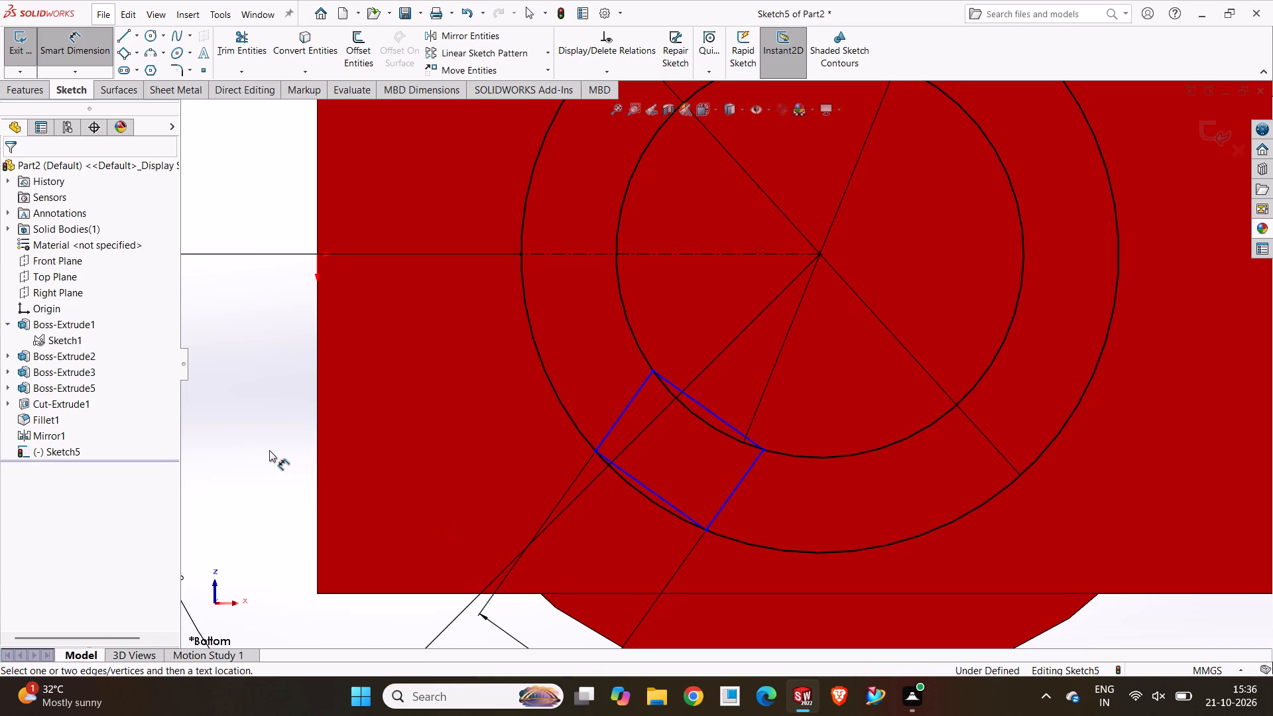
pyautogui.scroll(3, 457, 389)
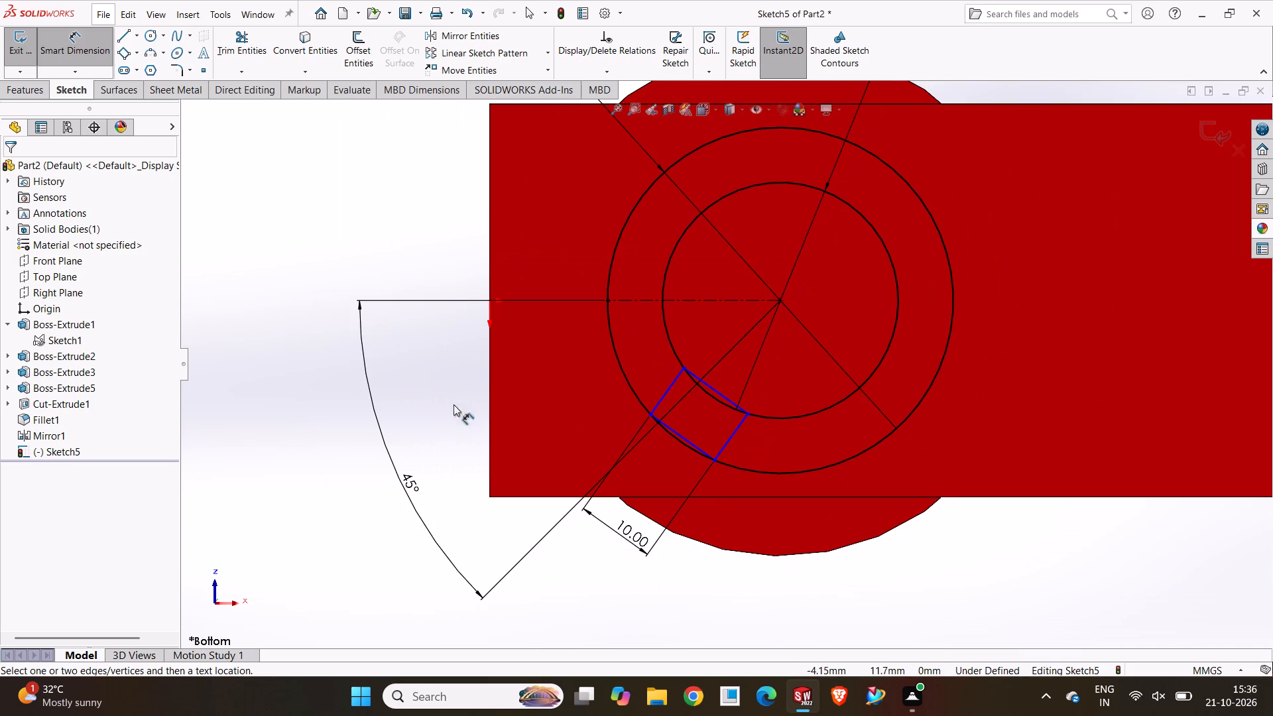
pyautogui.click(431, 431)
pyautogui.scroll(-6, 696, 353)
pyautogui.press('Escape')
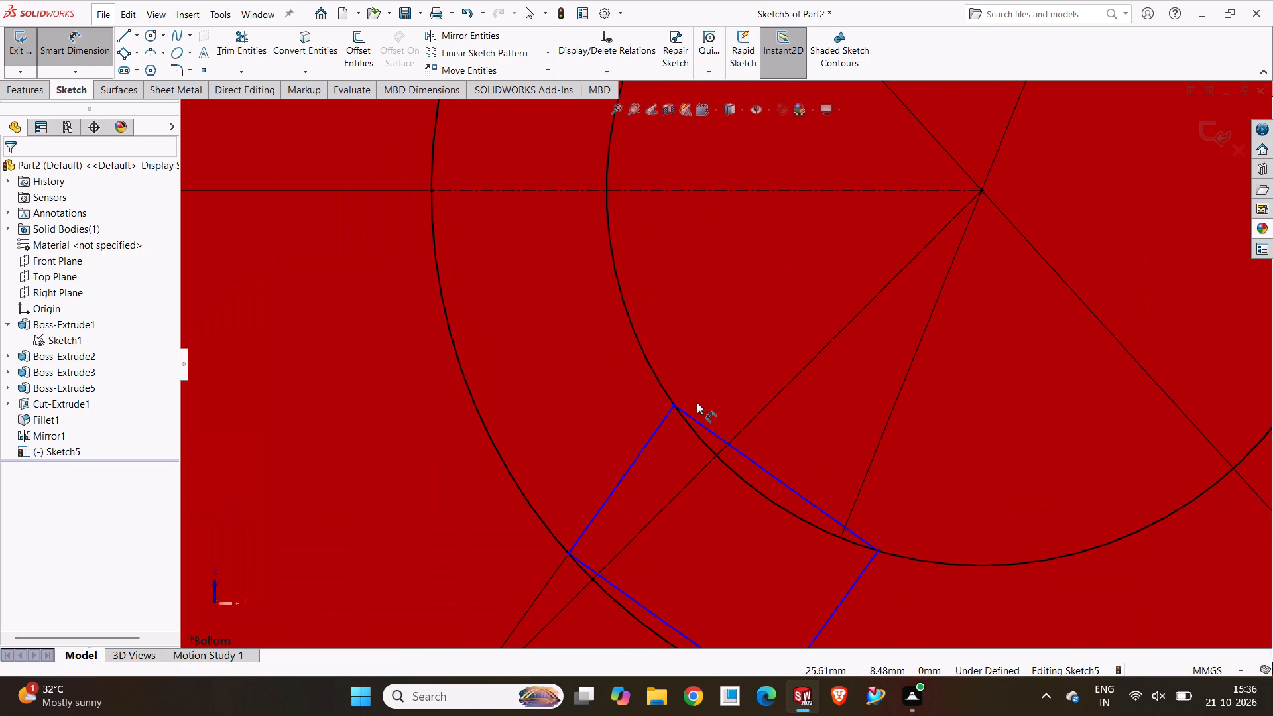
pyautogui.click(674, 402)
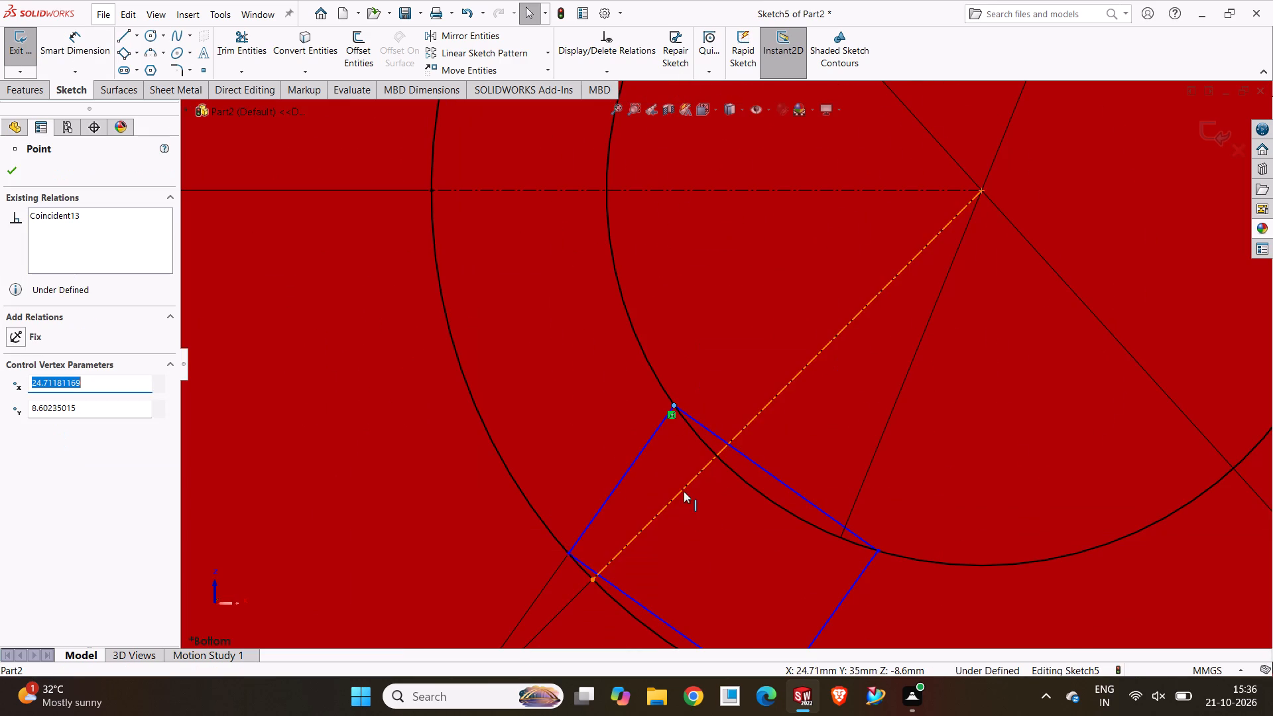
pyautogui.keyDown('ctrl'); pyautogui.click(874, 548); pyautogui.keyUp('ctrl')
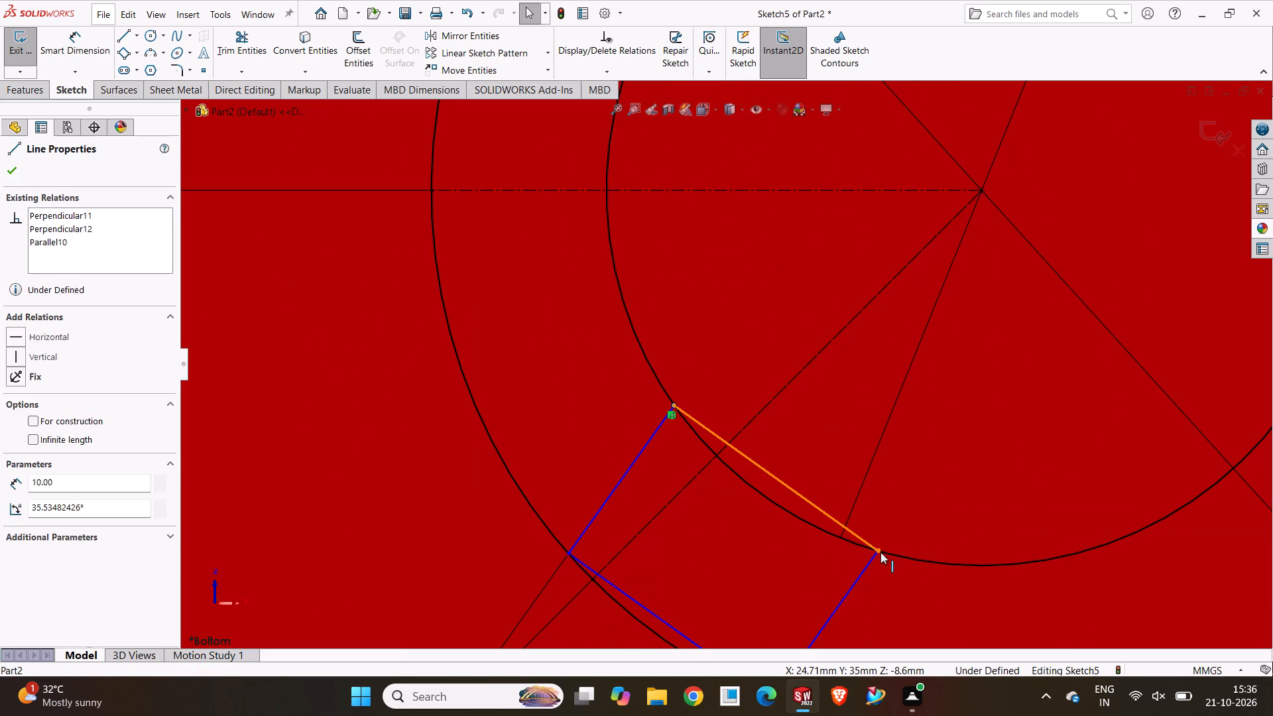
pyautogui.scroll(4, 318, 335)
pyautogui.click(318, 335)
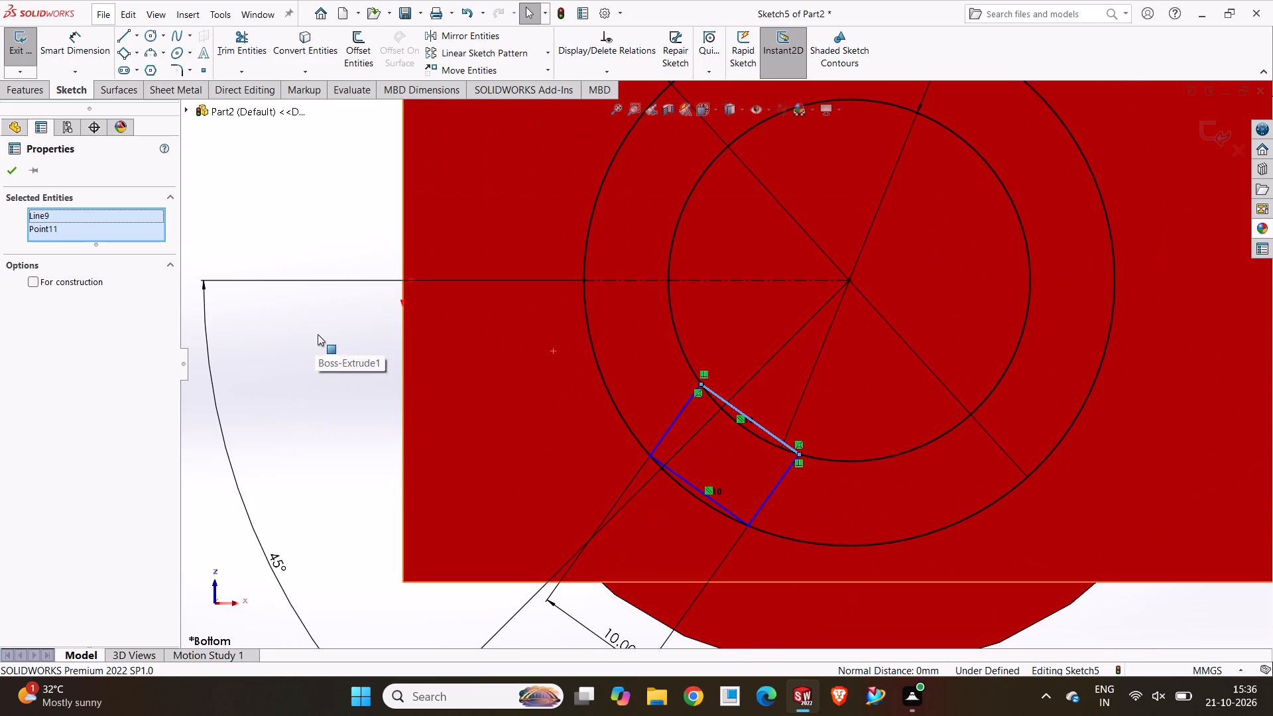
pyautogui.scroll(-5, 770, 404)
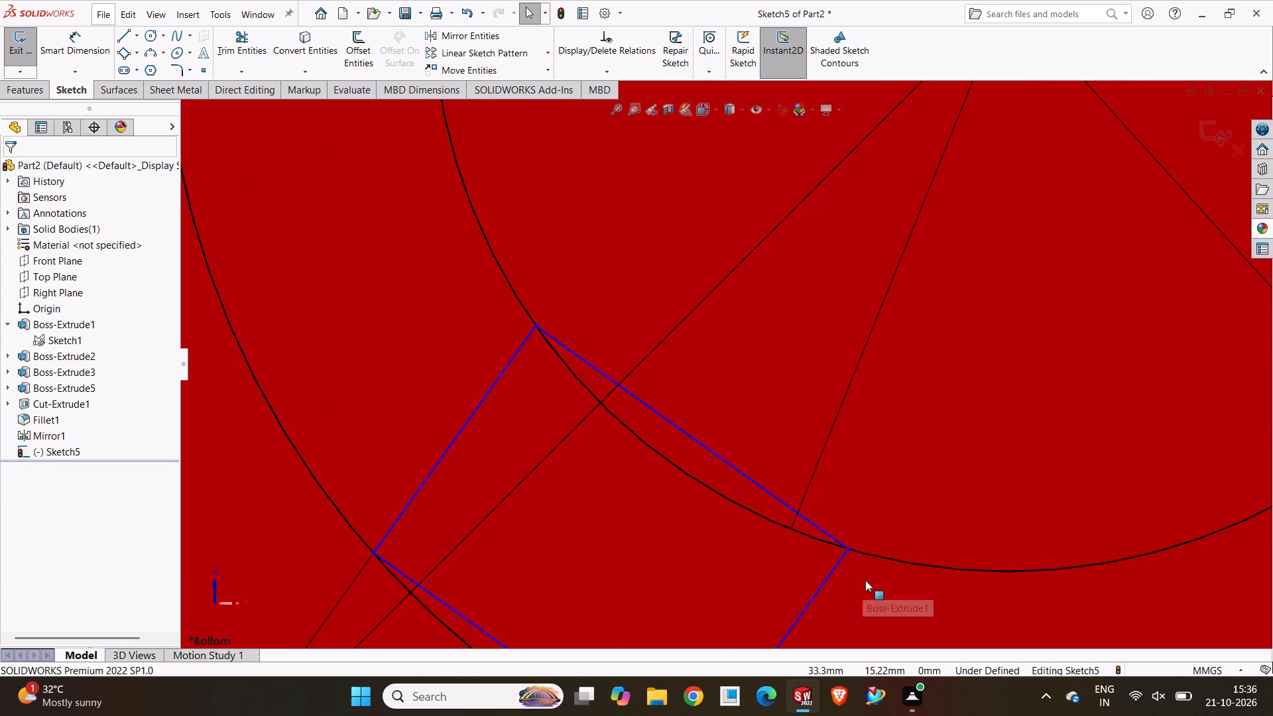
pyautogui.click(847, 547)
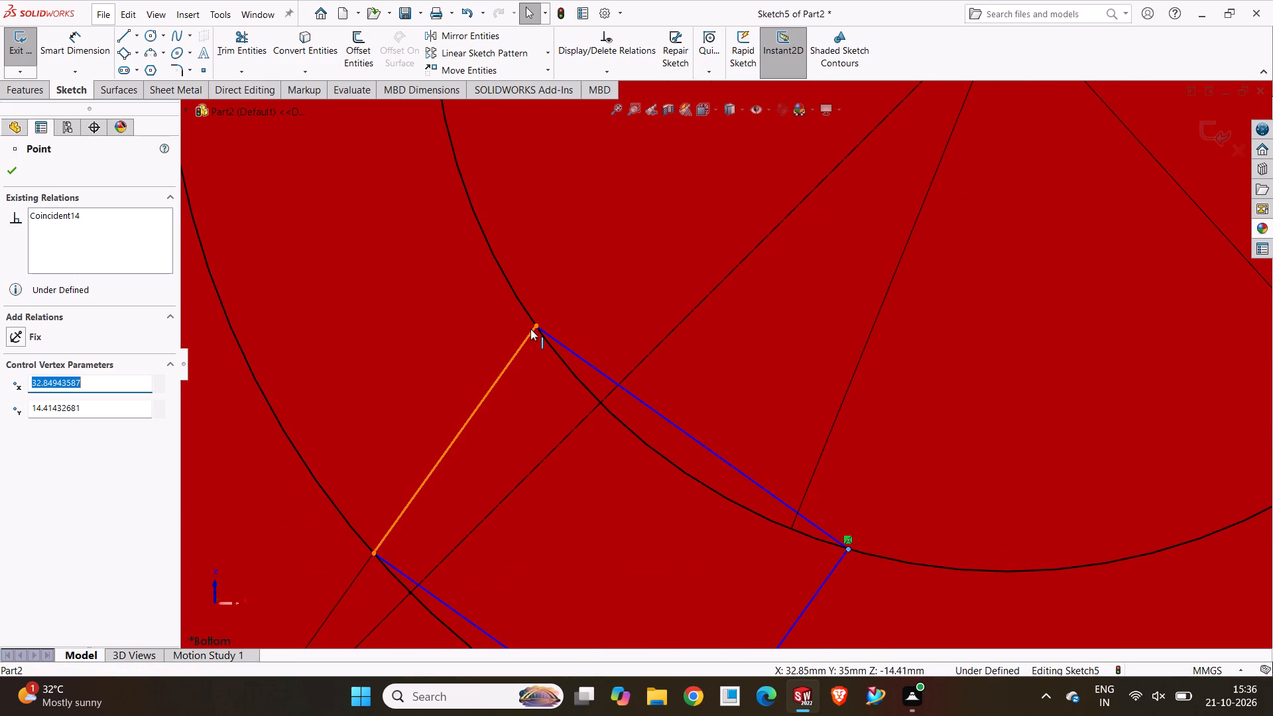
pyautogui.keyDown('ctrl'); pyautogui.click(534, 328); pyautogui.keyUp('ctrl')
pyautogui.keyDown('ctrl'); pyautogui.click(734, 271); pyautogui.keyUp('ctrl')
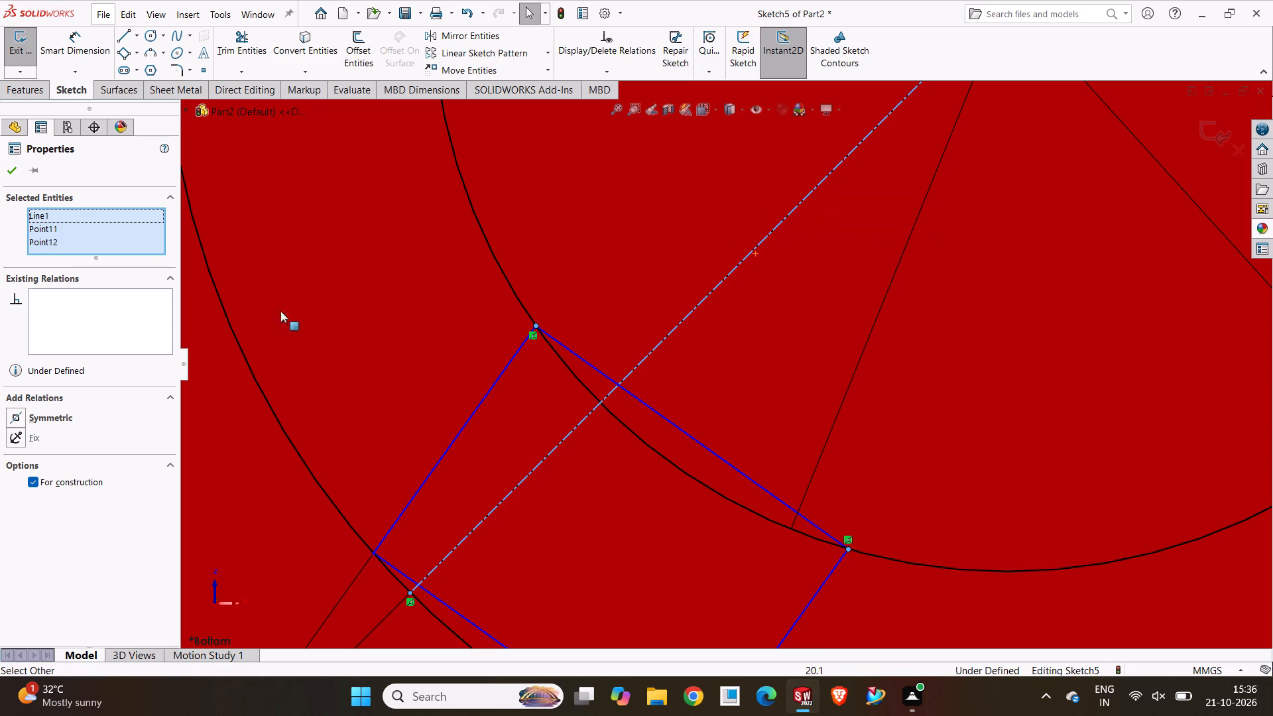
pyautogui.click(19, 417)
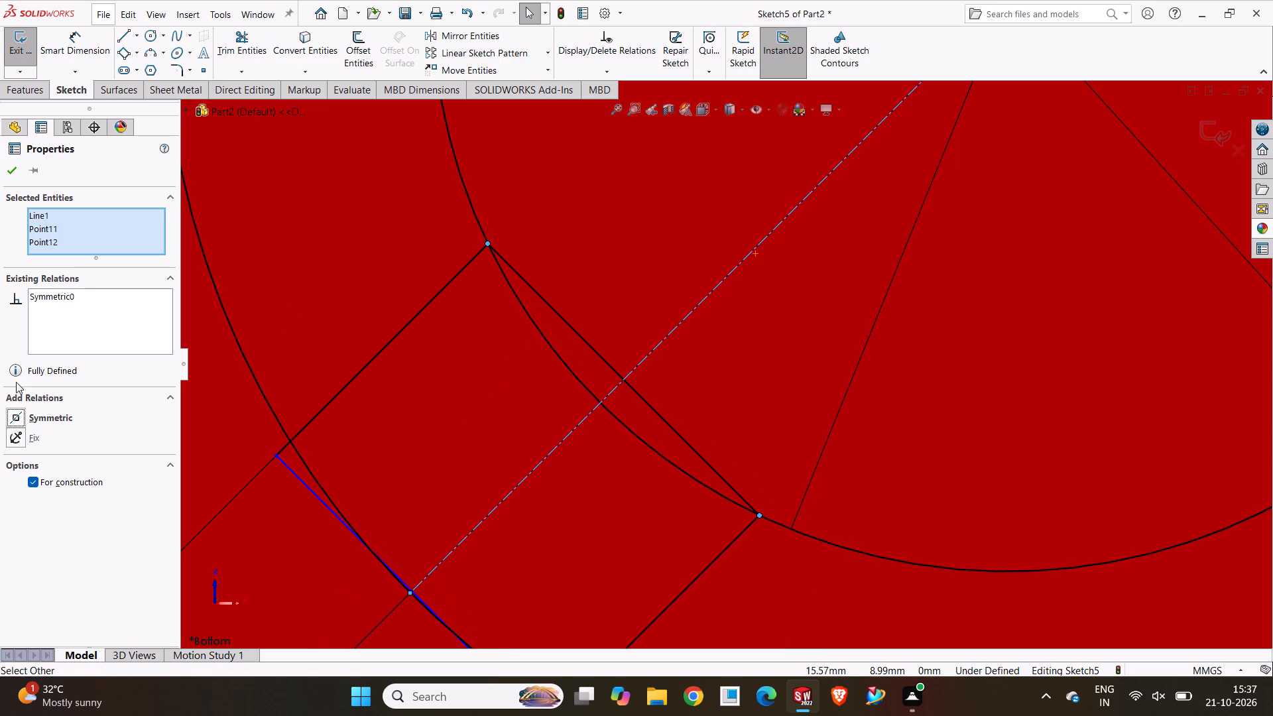
pyautogui.click(12, 173)
# Make the rectangle's lower outer corner coincident with the outer circle.
pyautogui.scroll(4, 657, 465)
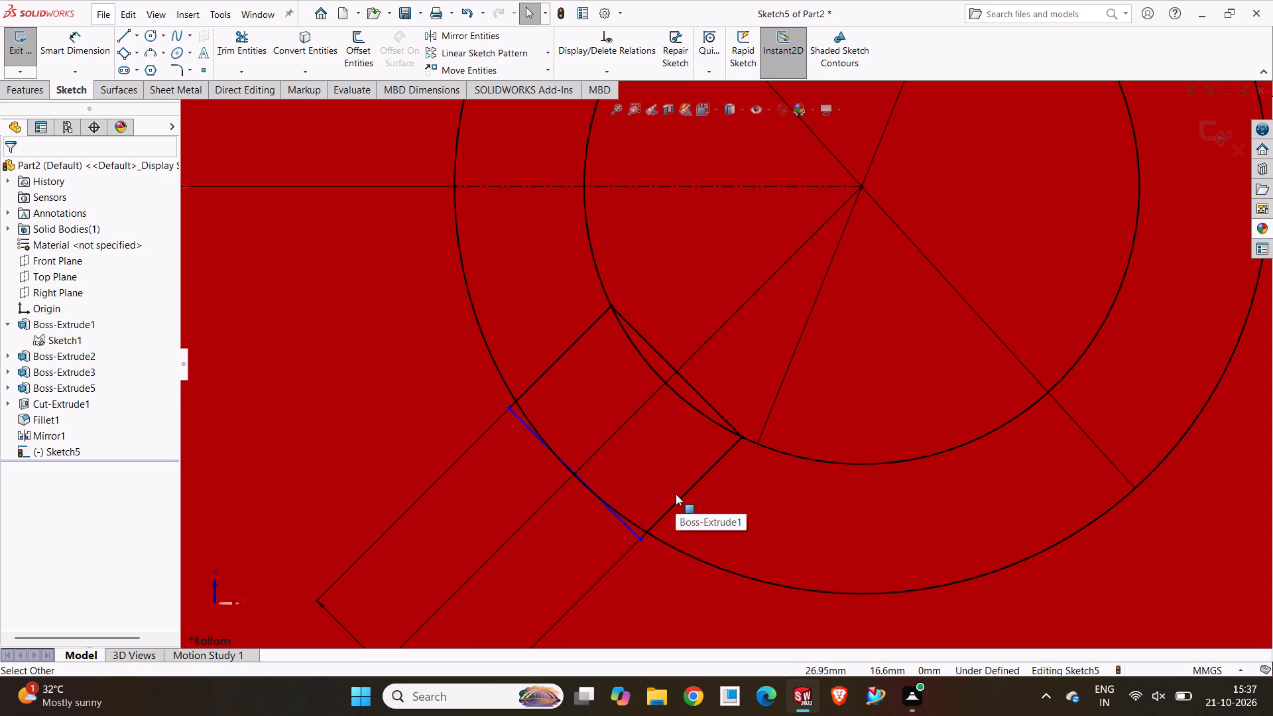
pyautogui.scroll(-2, 655, 567)
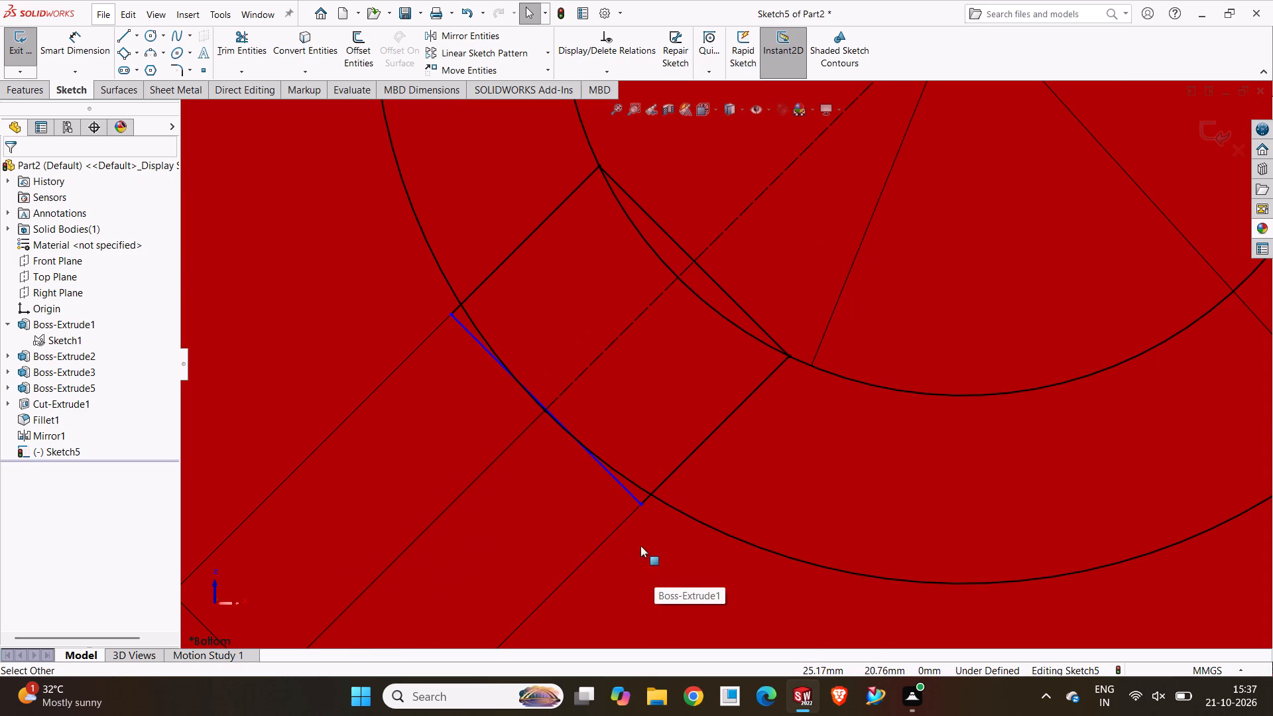
pyautogui.scroll(-3, 623, 538)
pyautogui.click(674, 448)
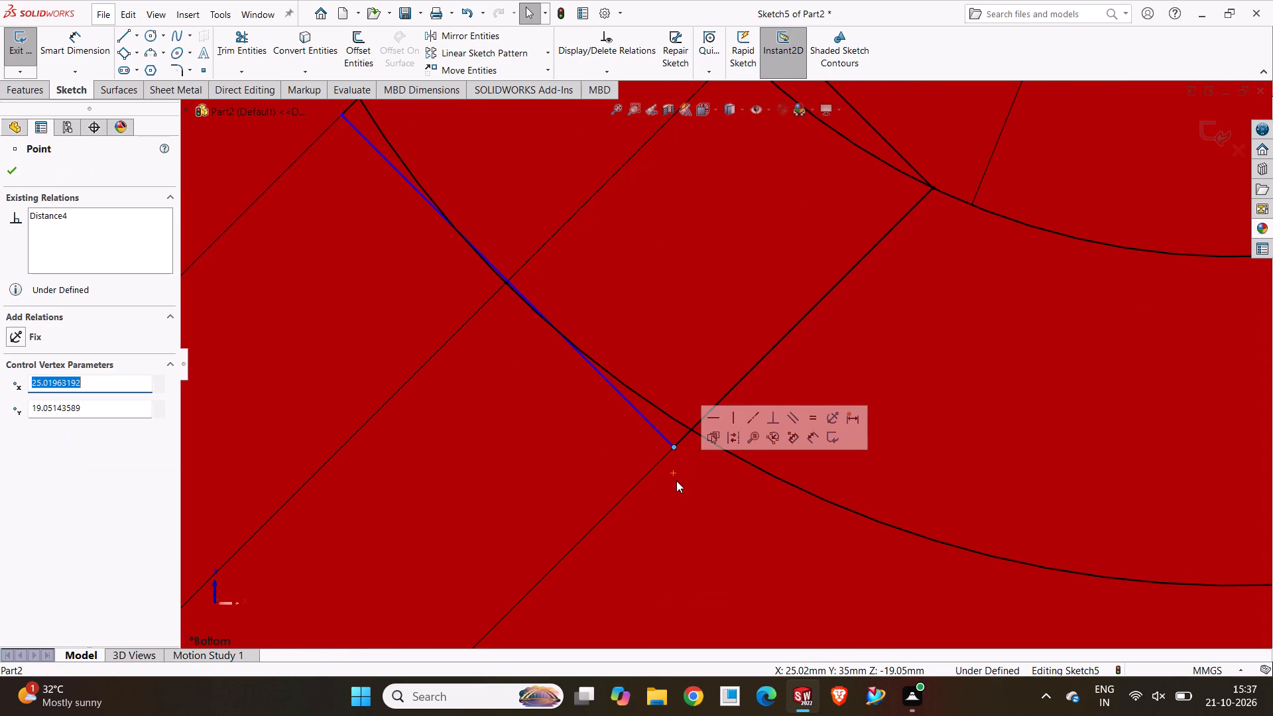
pyautogui.keyDown('ctrl'); pyautogui.click(741, 458); pyautogui.keyUp('ctrl')
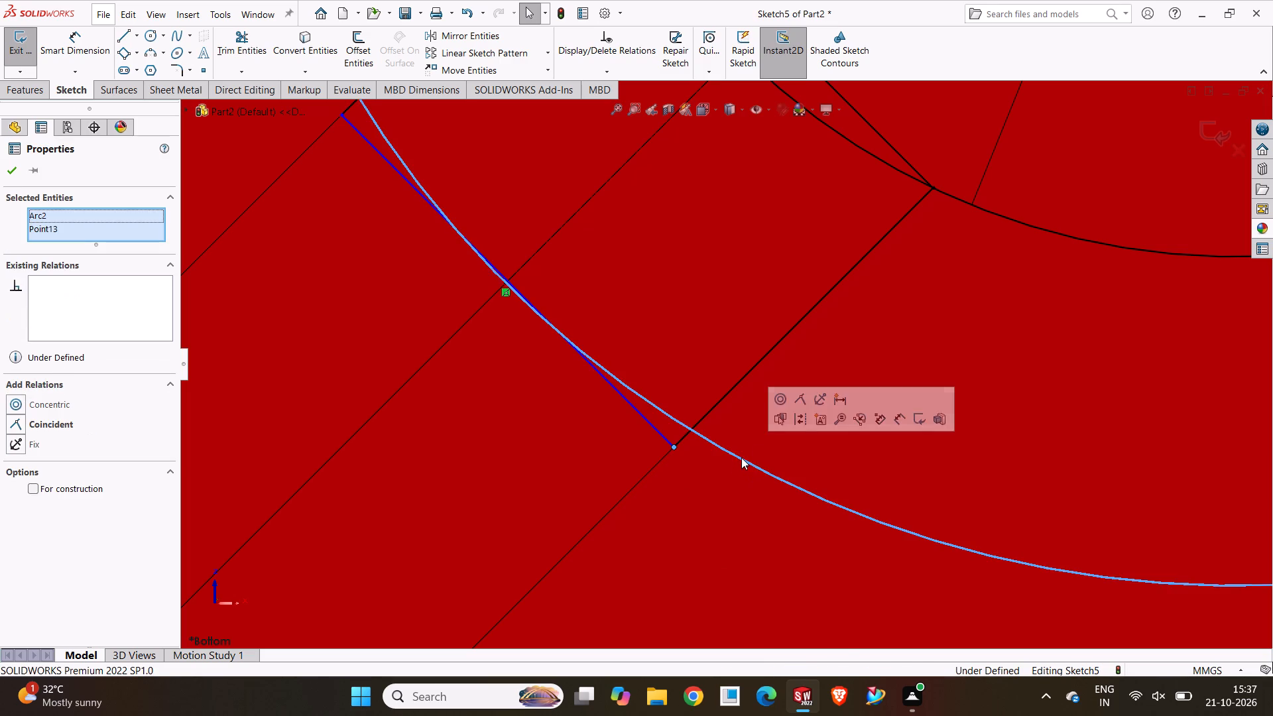
pyautogui.click(800, 396)
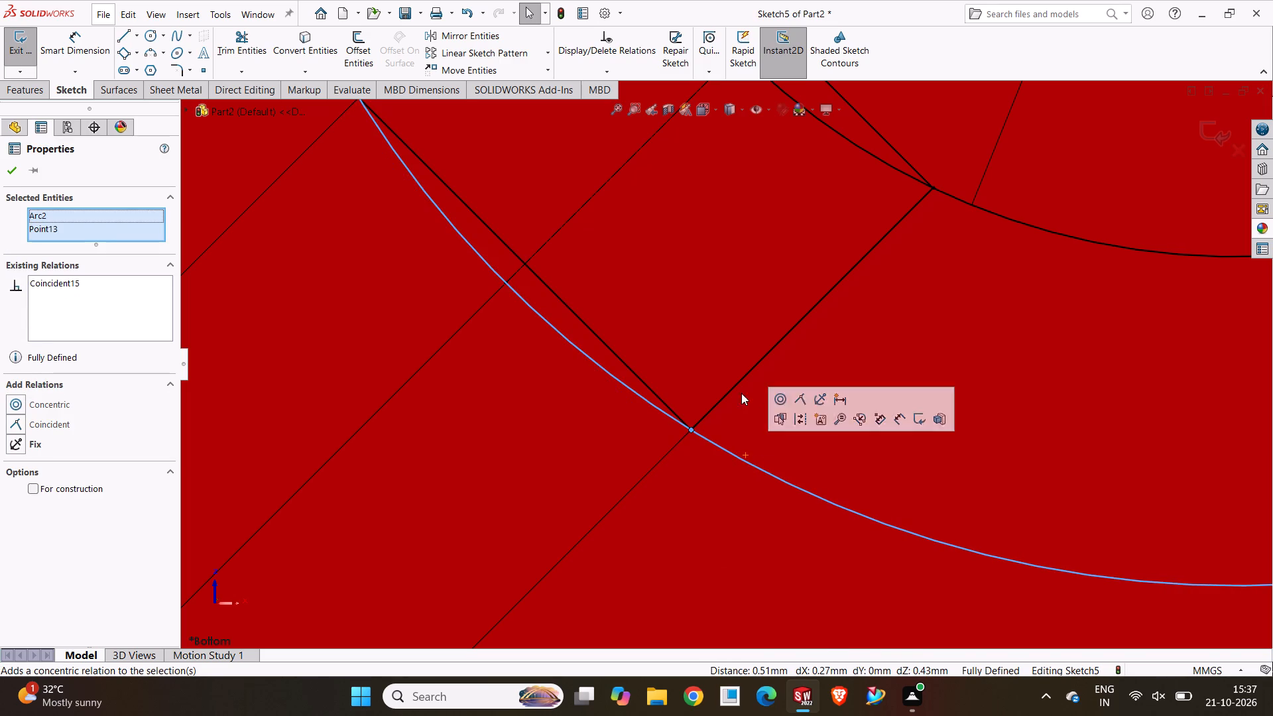
pyautogui.scroll(4, 602, 382)
pyautogui.click(9, 168)
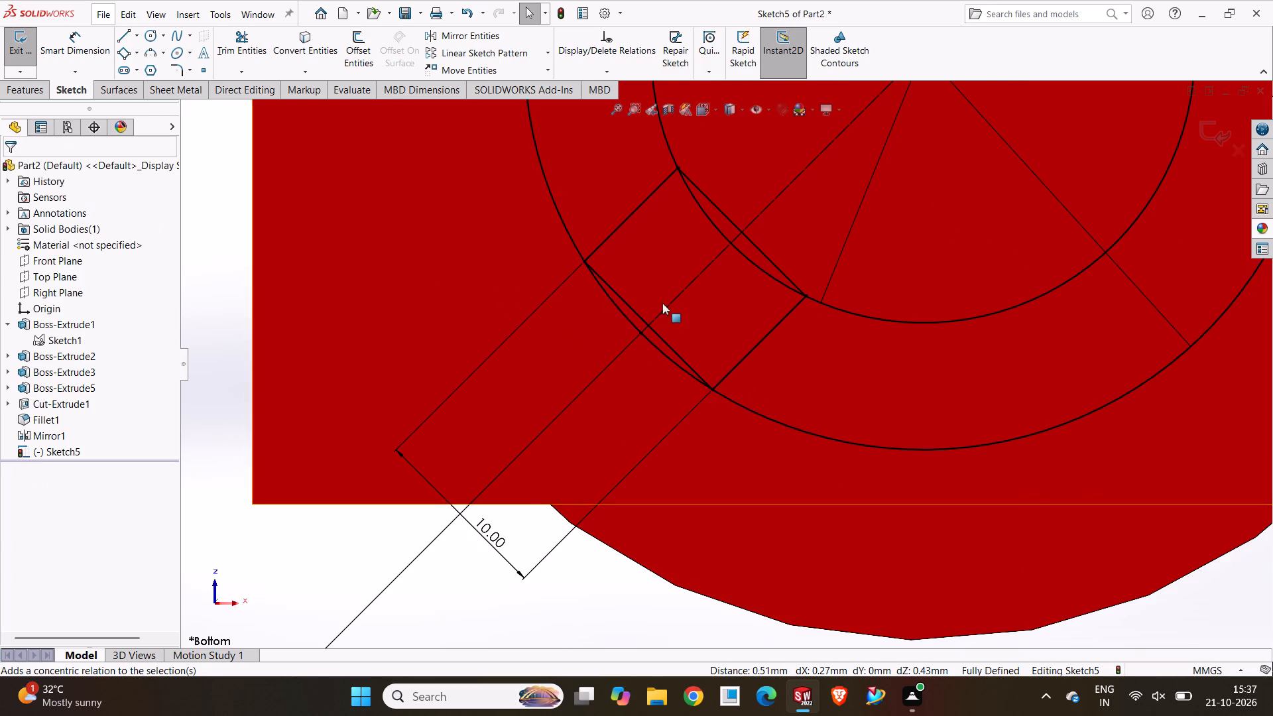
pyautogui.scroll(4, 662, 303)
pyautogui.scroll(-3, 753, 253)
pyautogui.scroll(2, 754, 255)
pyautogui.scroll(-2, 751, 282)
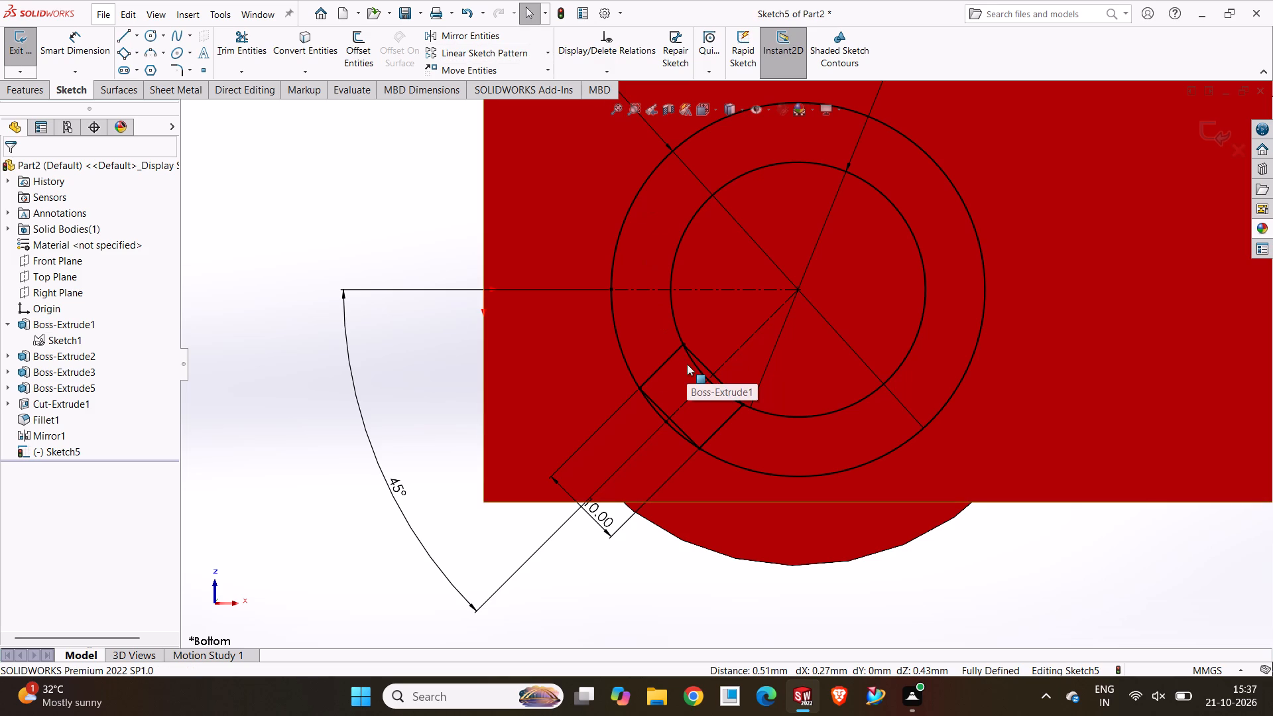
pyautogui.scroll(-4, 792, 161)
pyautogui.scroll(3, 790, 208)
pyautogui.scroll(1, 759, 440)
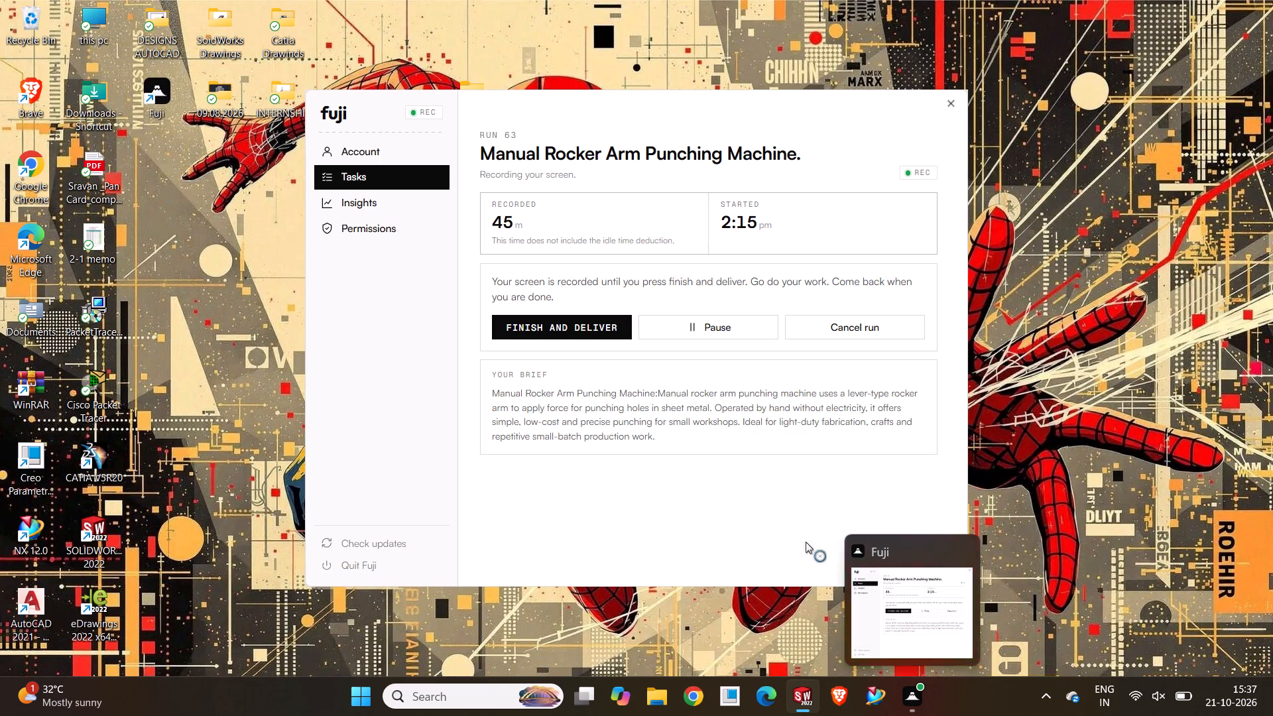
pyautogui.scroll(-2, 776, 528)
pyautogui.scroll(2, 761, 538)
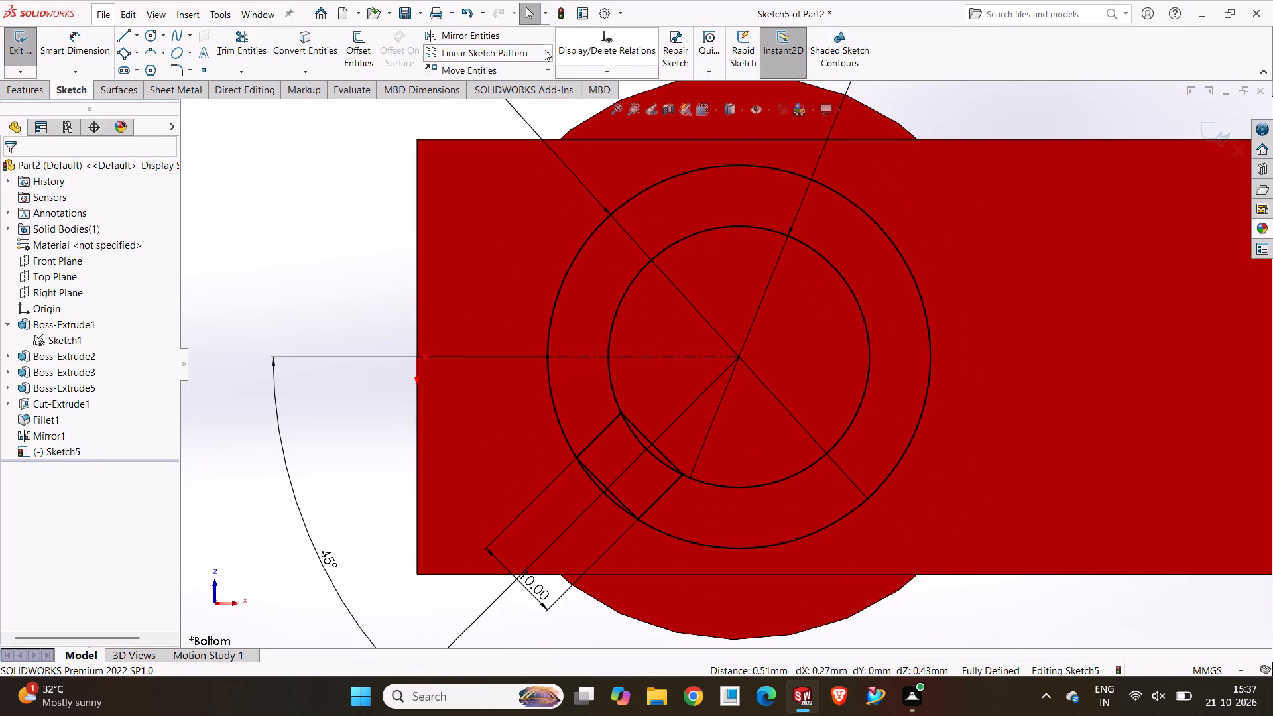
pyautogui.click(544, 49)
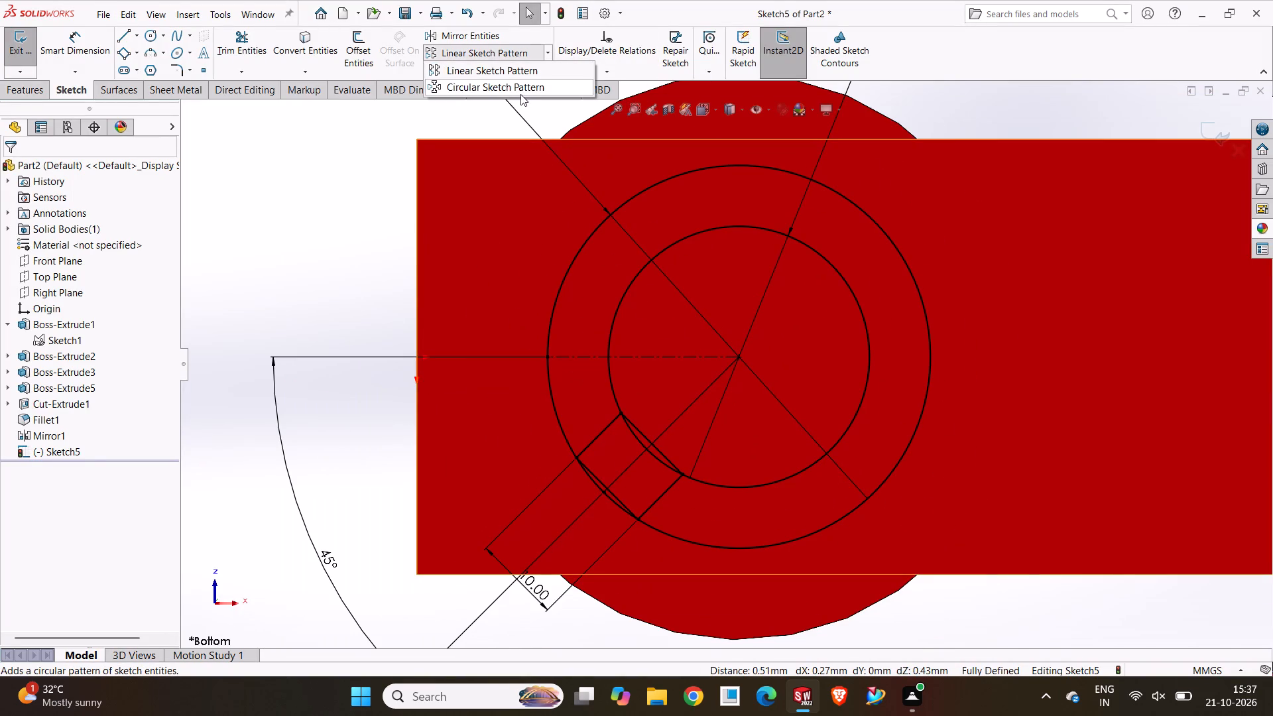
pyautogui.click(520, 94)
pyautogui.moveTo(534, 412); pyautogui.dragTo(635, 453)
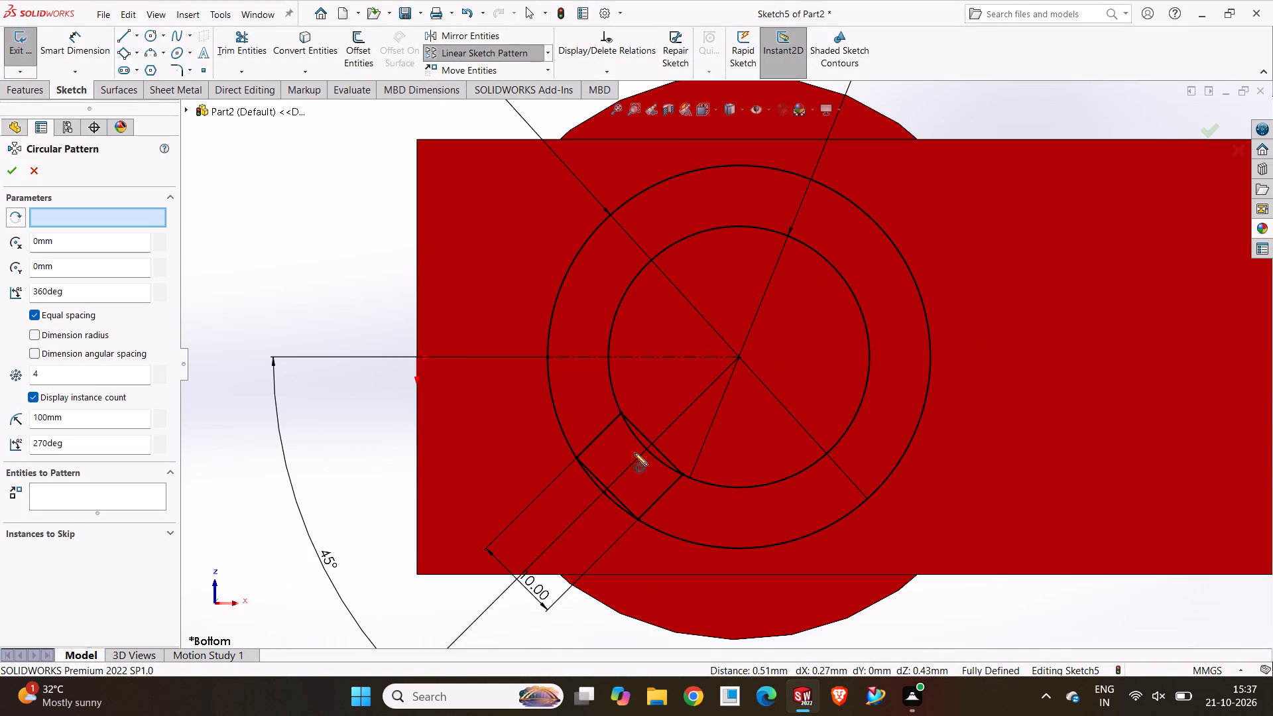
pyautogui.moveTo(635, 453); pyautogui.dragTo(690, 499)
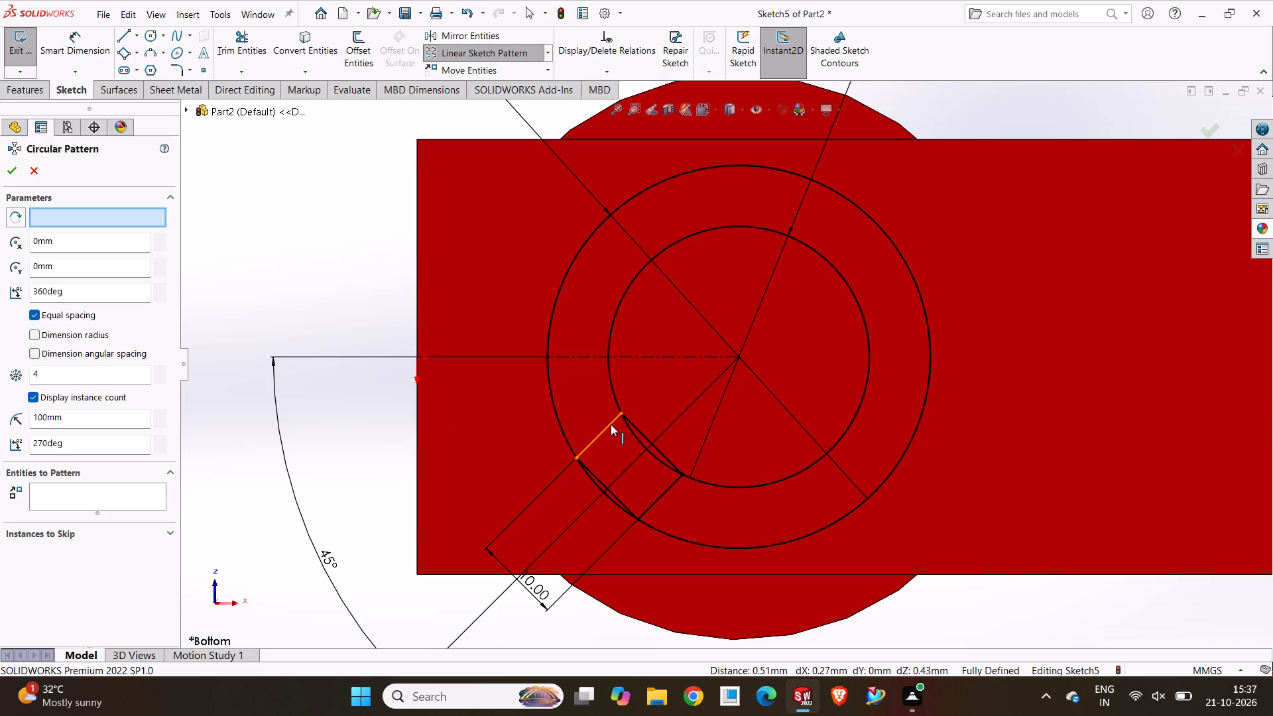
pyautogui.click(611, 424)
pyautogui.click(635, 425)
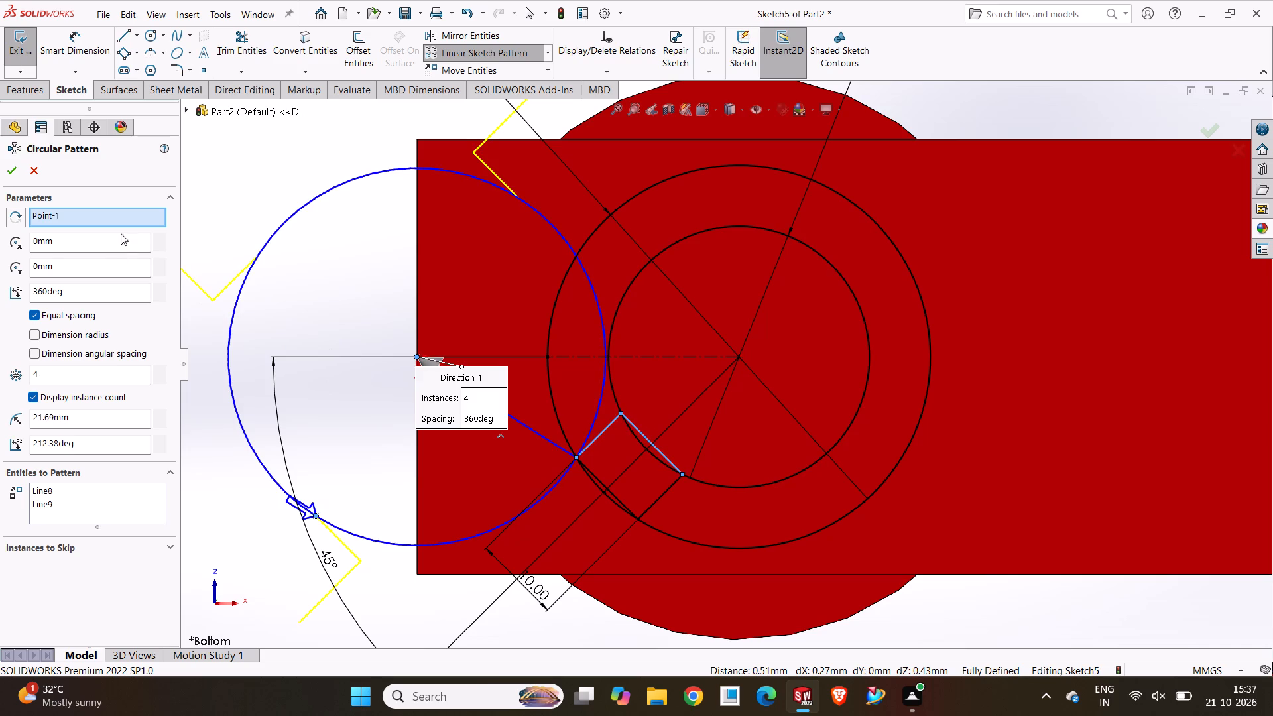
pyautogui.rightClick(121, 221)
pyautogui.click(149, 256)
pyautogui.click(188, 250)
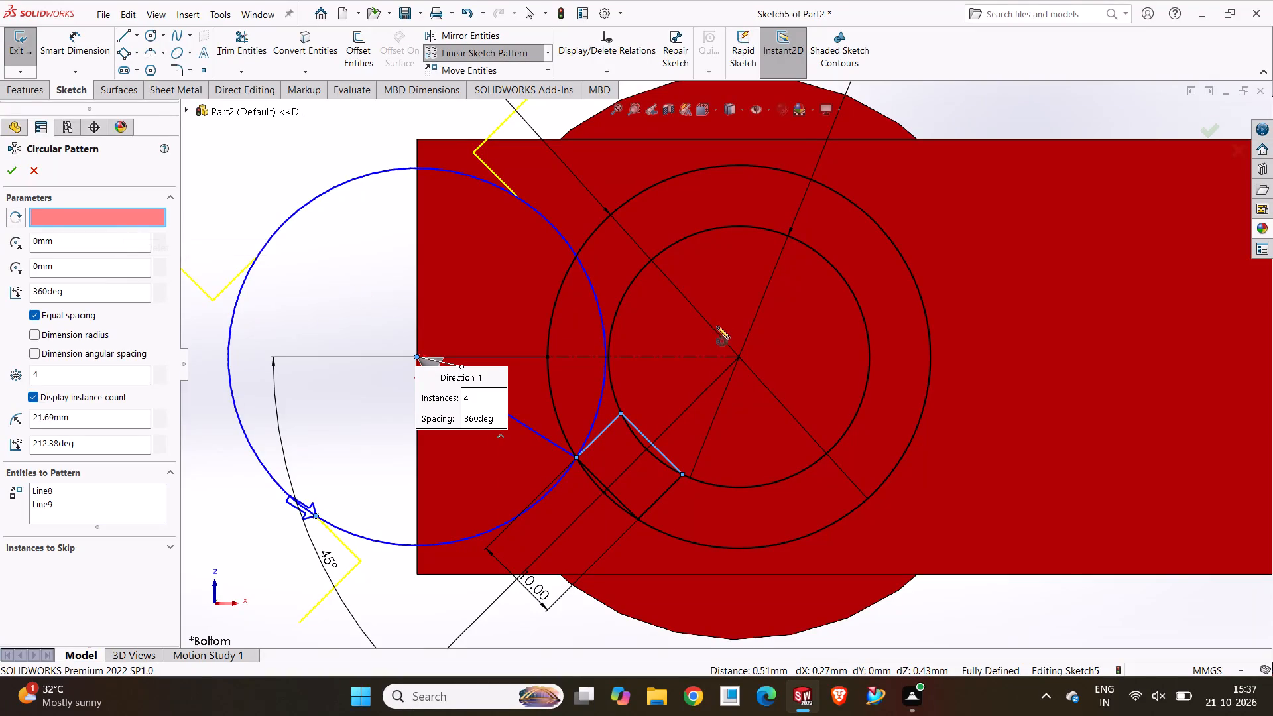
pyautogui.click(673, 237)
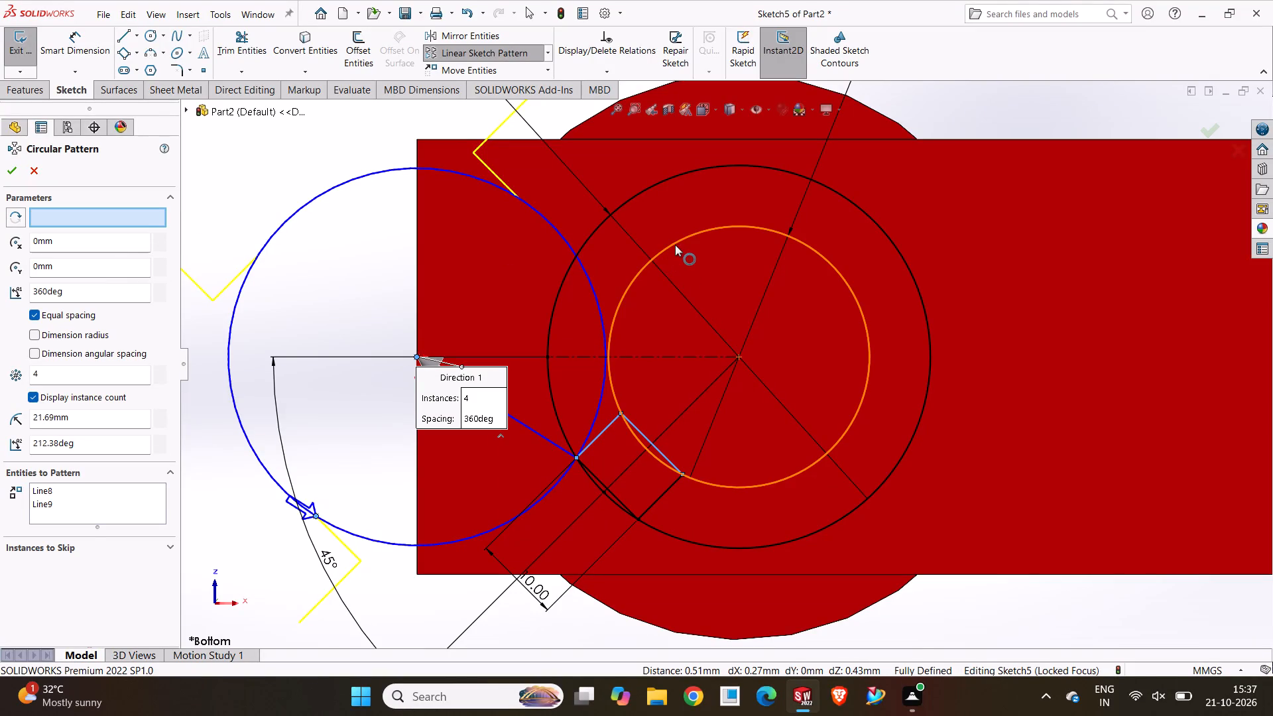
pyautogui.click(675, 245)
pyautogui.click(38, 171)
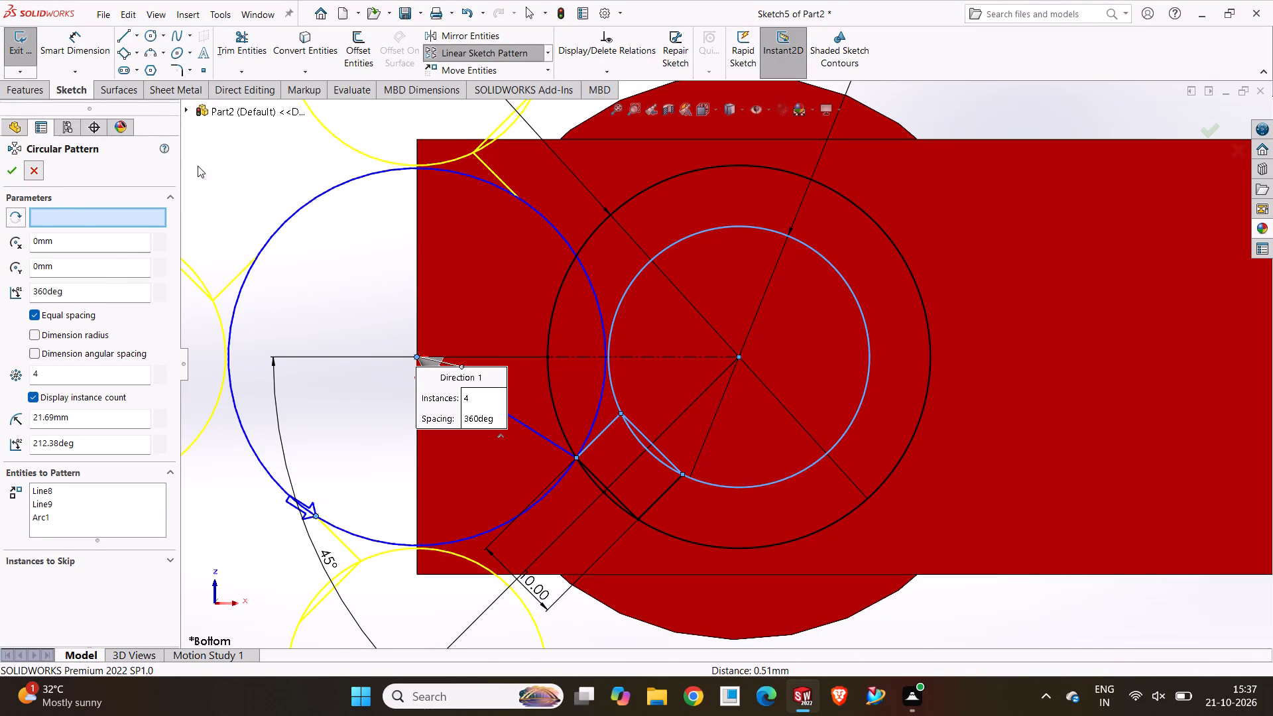
# Start a circular sketch pattern with only the 10 mm rectangle's four lines as the entities to pattern.
pyautogui.click(544, 51)
pyautogui.click(519, 88)
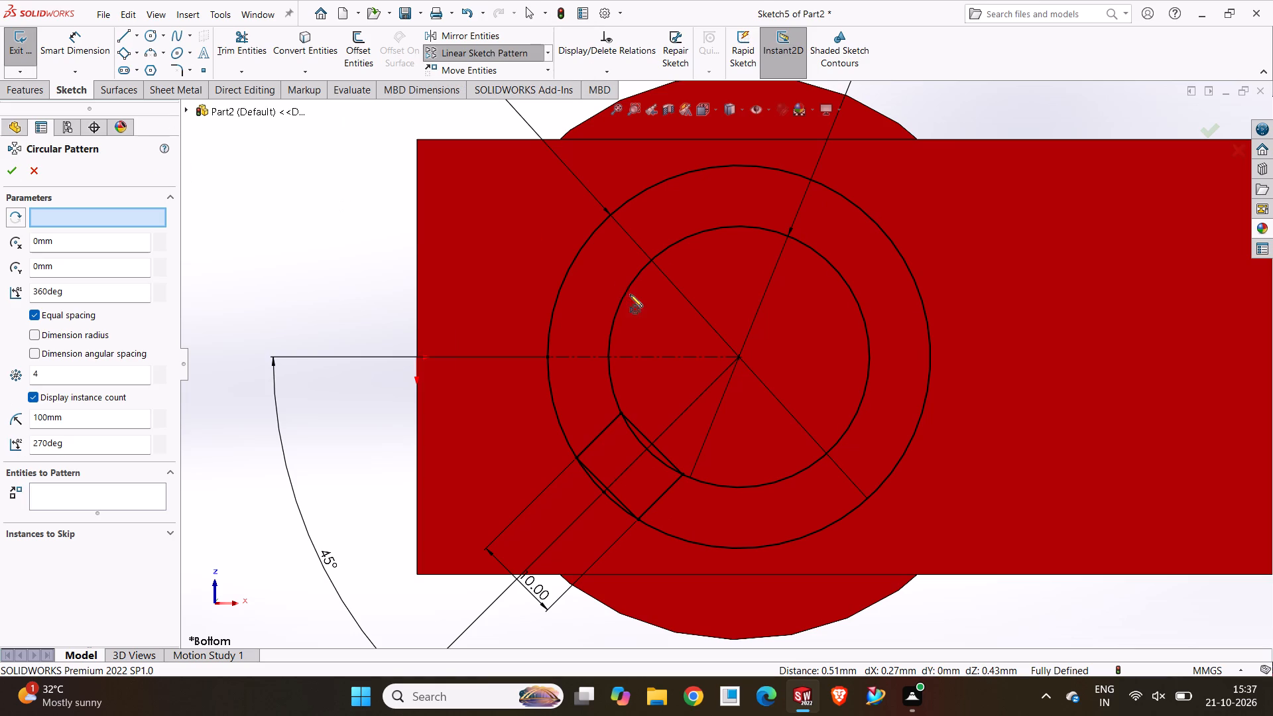
pyautogui.click(629, 290)
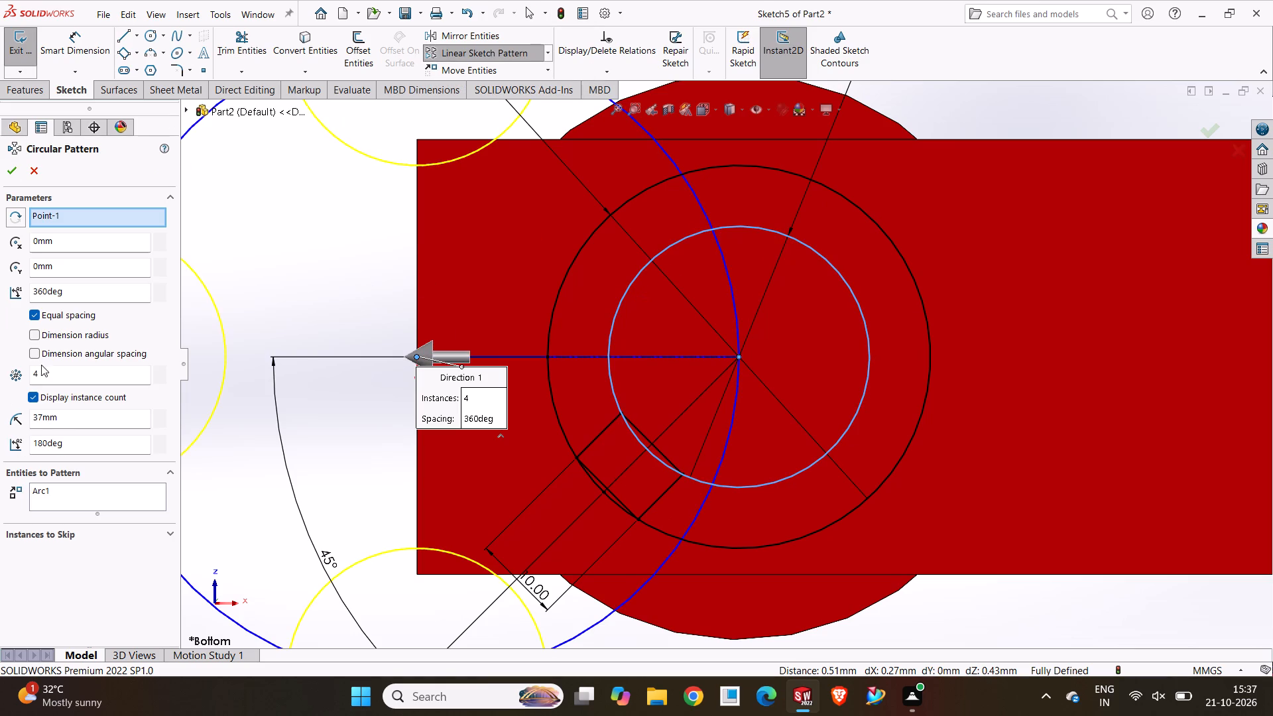
pyautogui.click(740, 357)
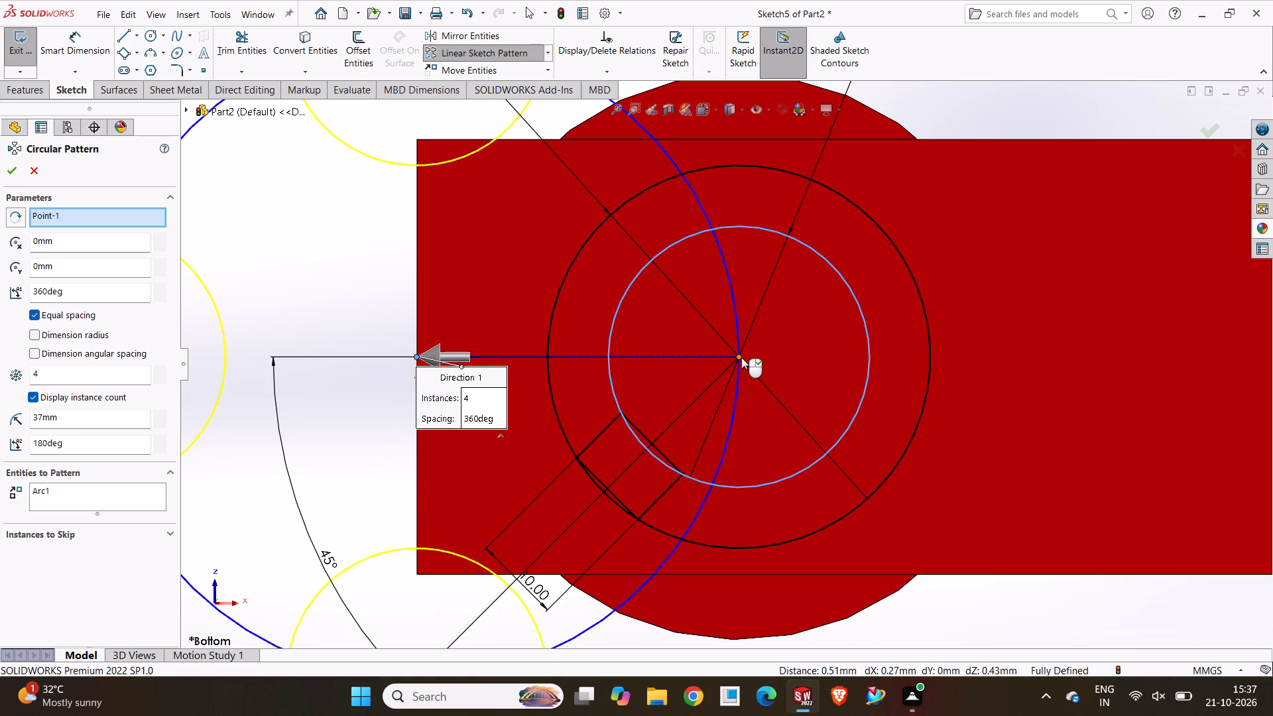
pyautogui.click(90, 493)
pyautogui.rightClick(90, 493)
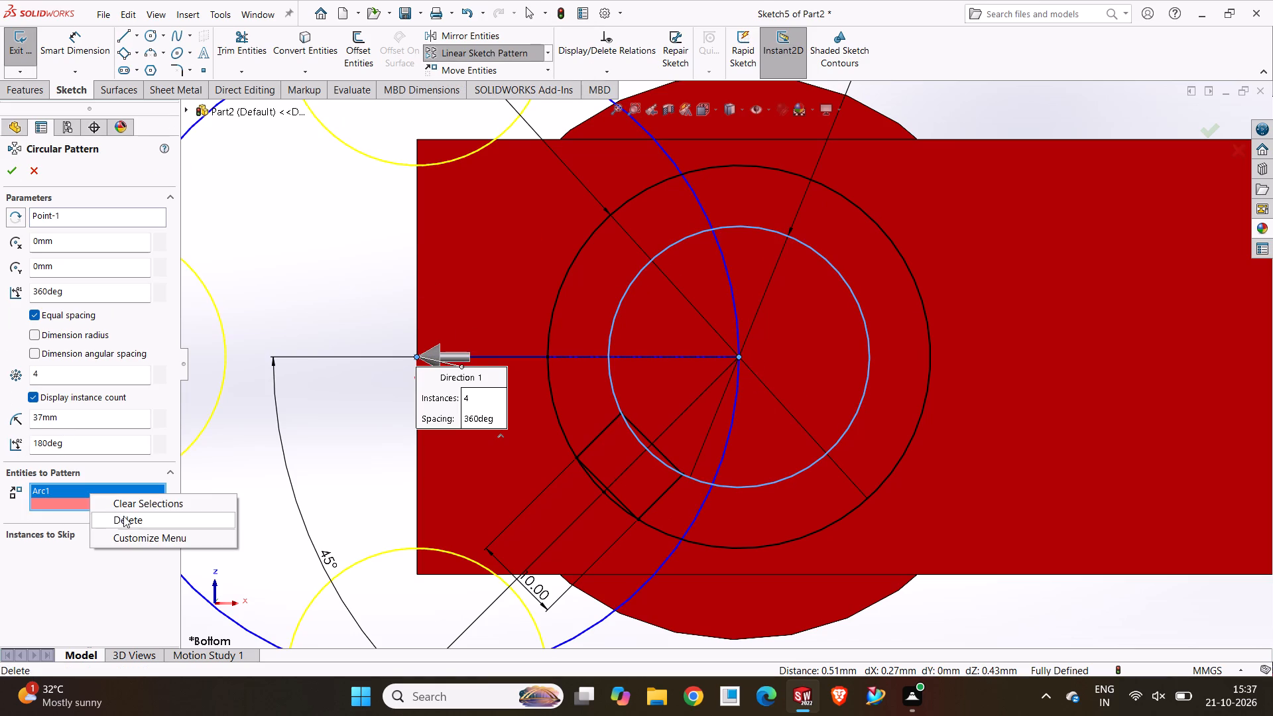
pyautogui.click(123, 516)
pyautogui.click(643, 437)
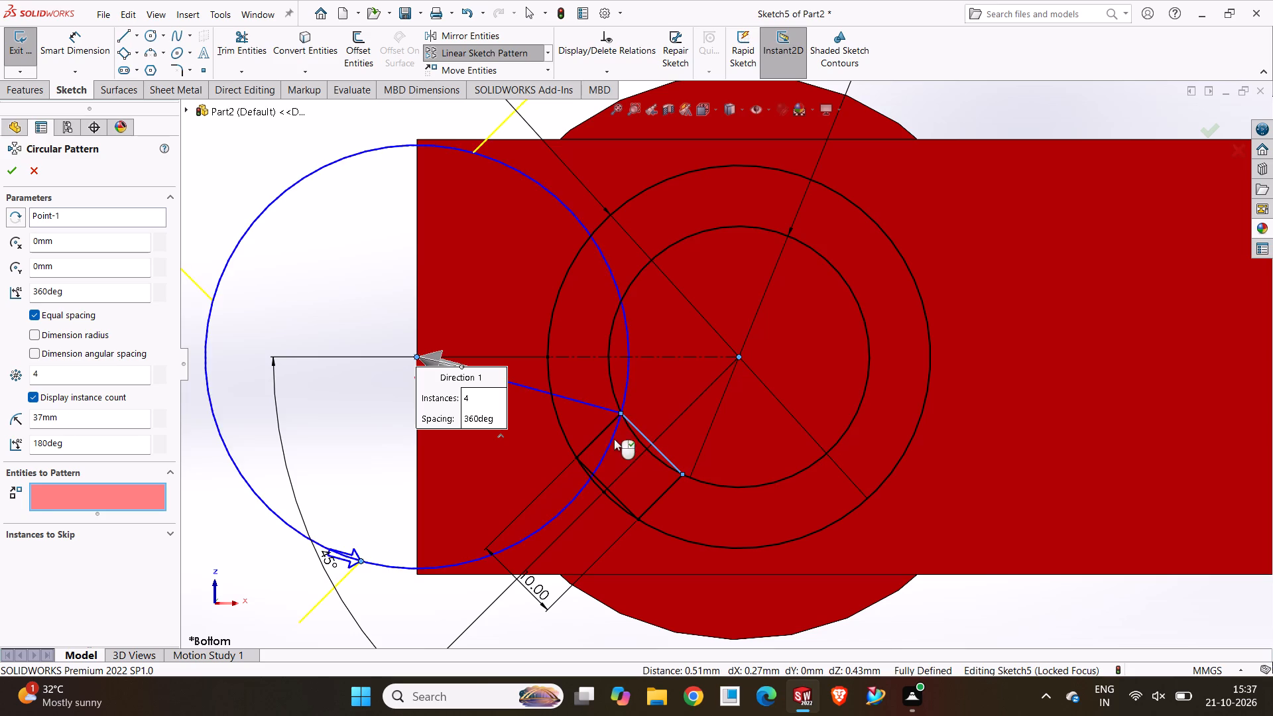
pyautogui.click(601, 431)
pyautogui.click(597, 479)
pyautogui.click(669, 488)
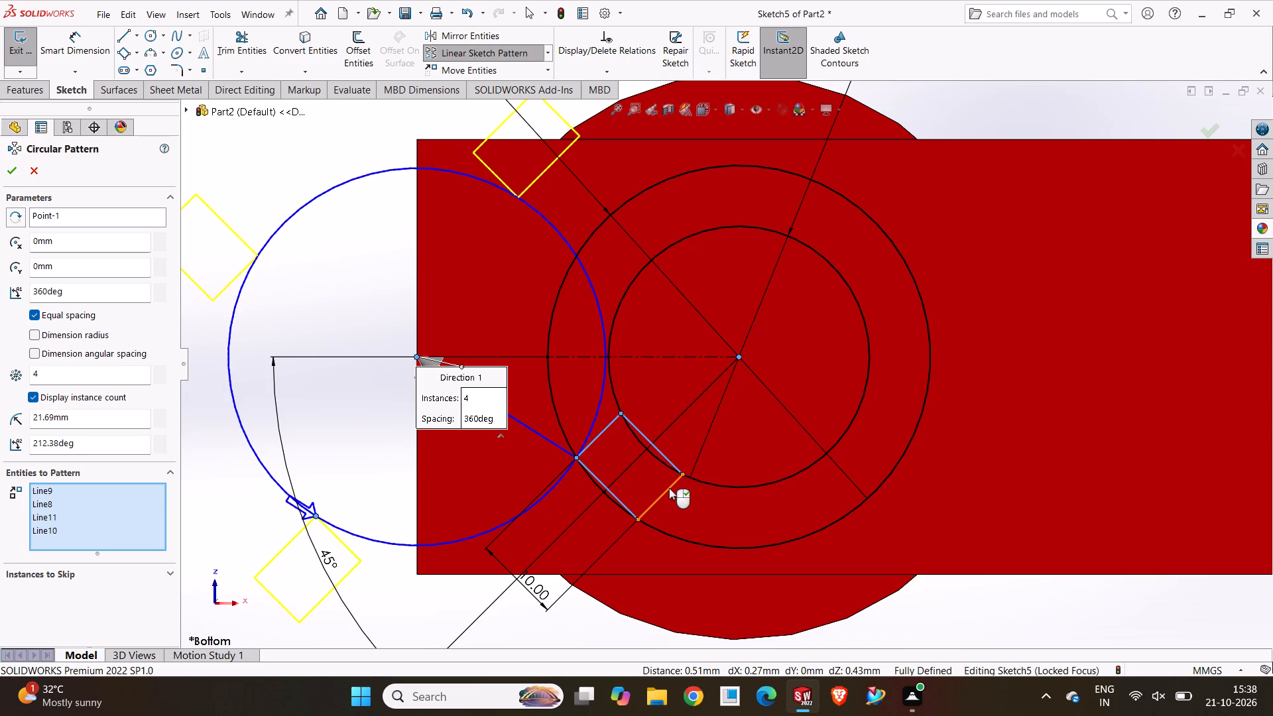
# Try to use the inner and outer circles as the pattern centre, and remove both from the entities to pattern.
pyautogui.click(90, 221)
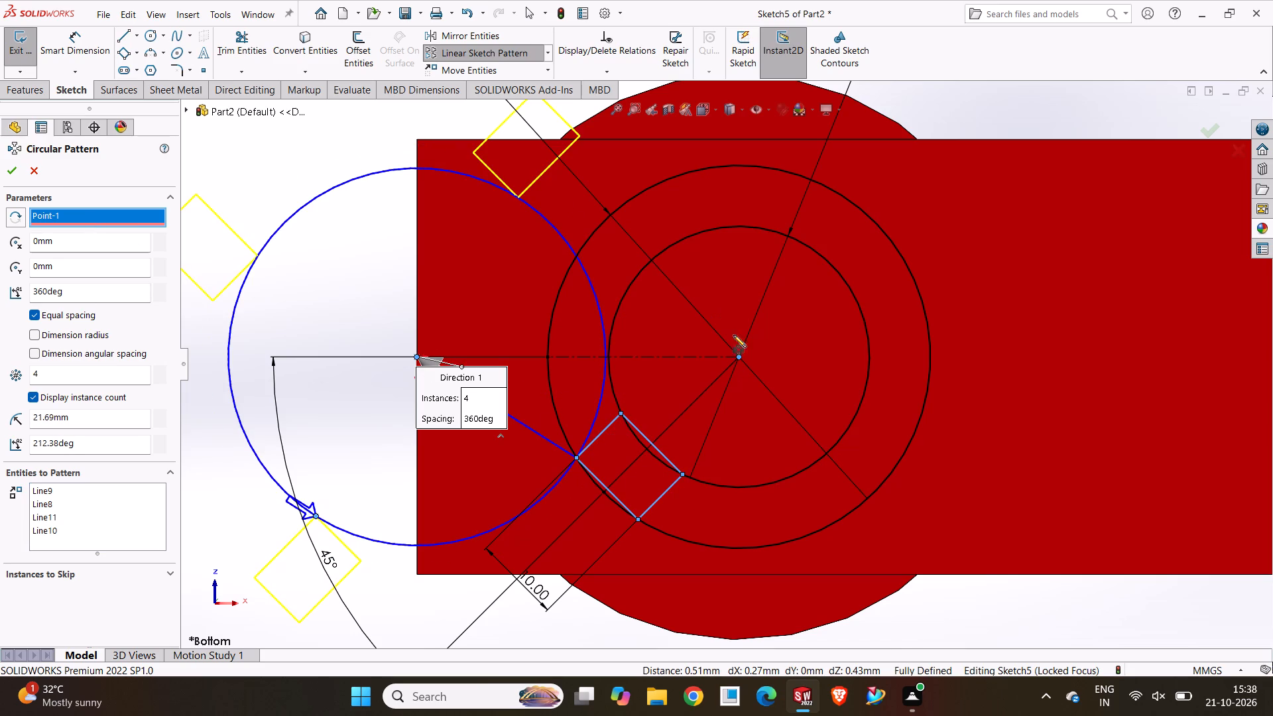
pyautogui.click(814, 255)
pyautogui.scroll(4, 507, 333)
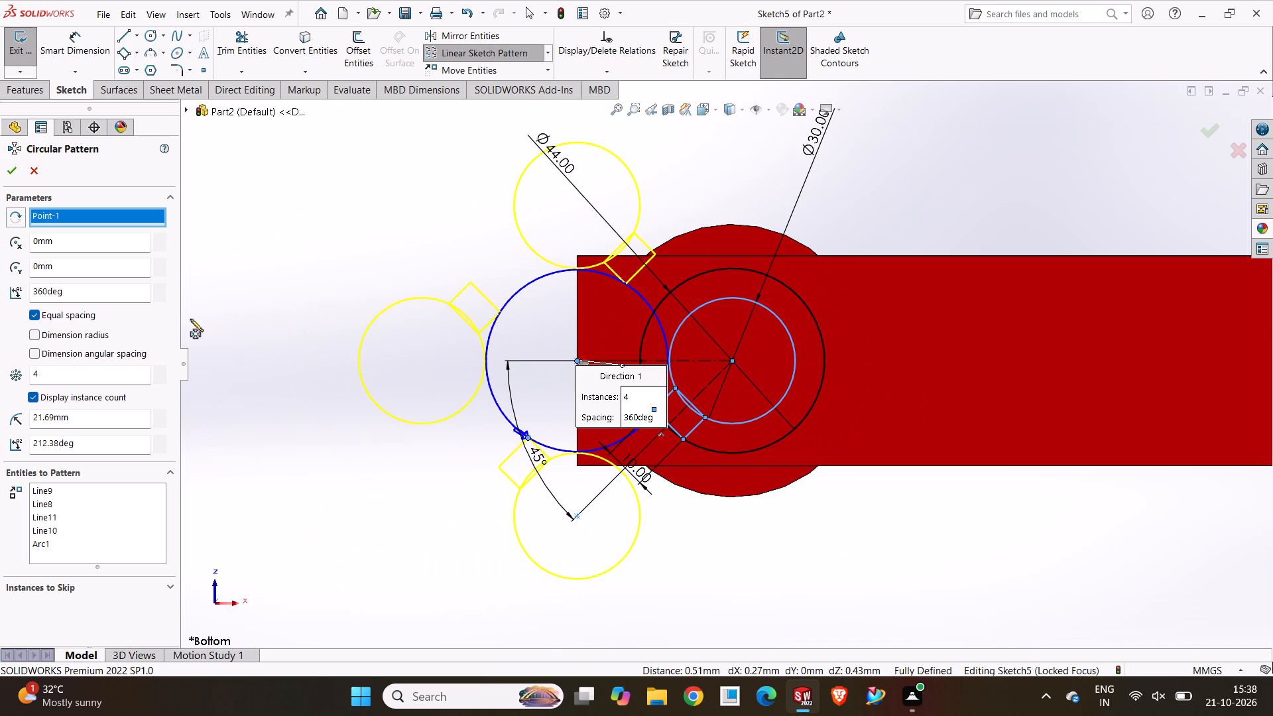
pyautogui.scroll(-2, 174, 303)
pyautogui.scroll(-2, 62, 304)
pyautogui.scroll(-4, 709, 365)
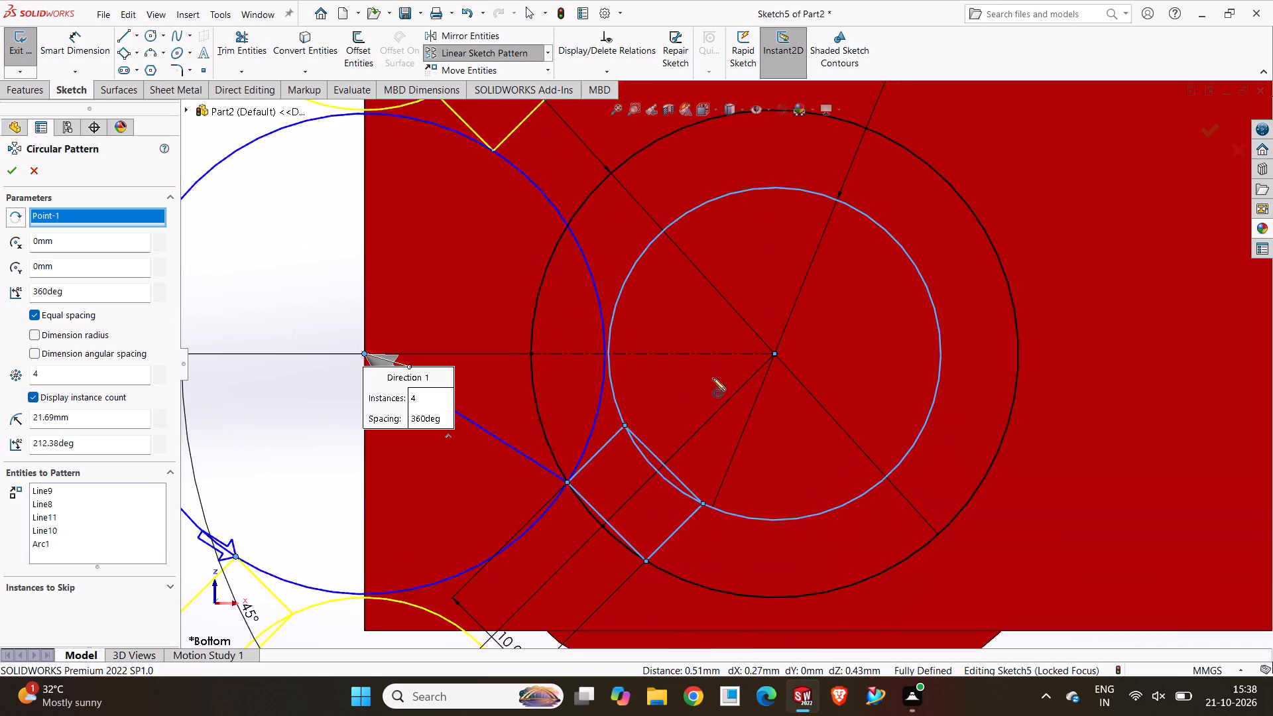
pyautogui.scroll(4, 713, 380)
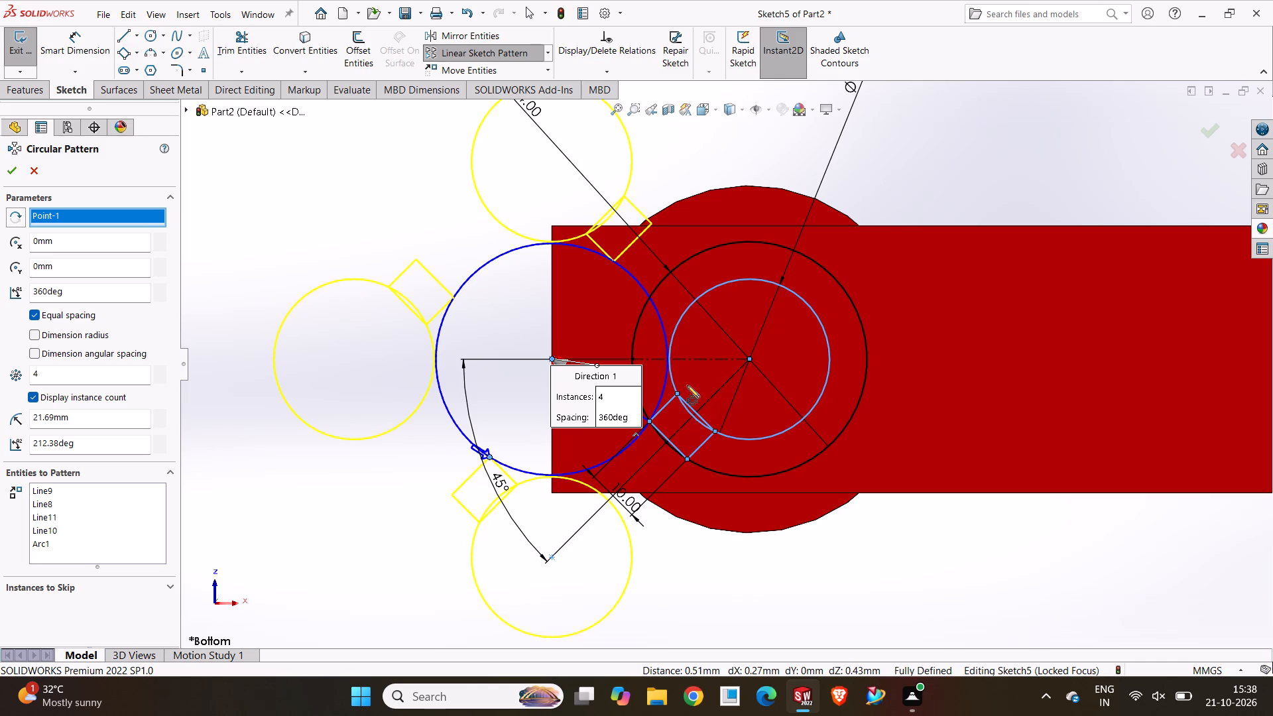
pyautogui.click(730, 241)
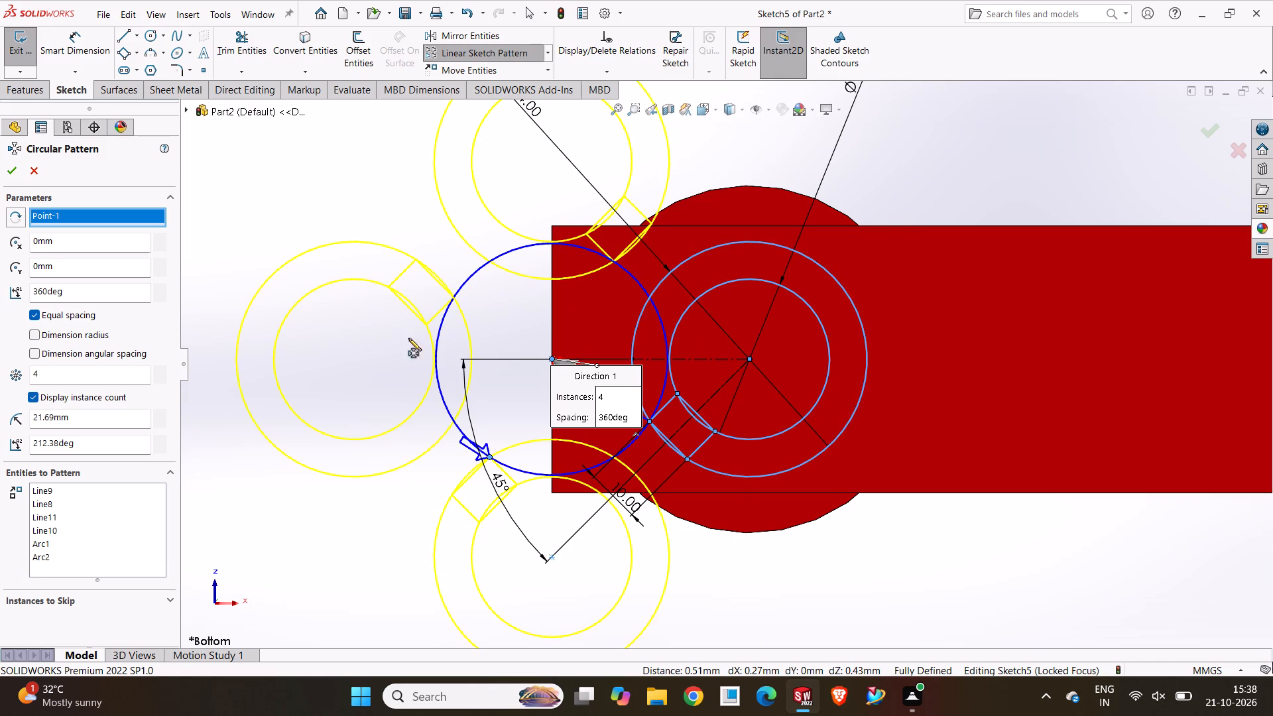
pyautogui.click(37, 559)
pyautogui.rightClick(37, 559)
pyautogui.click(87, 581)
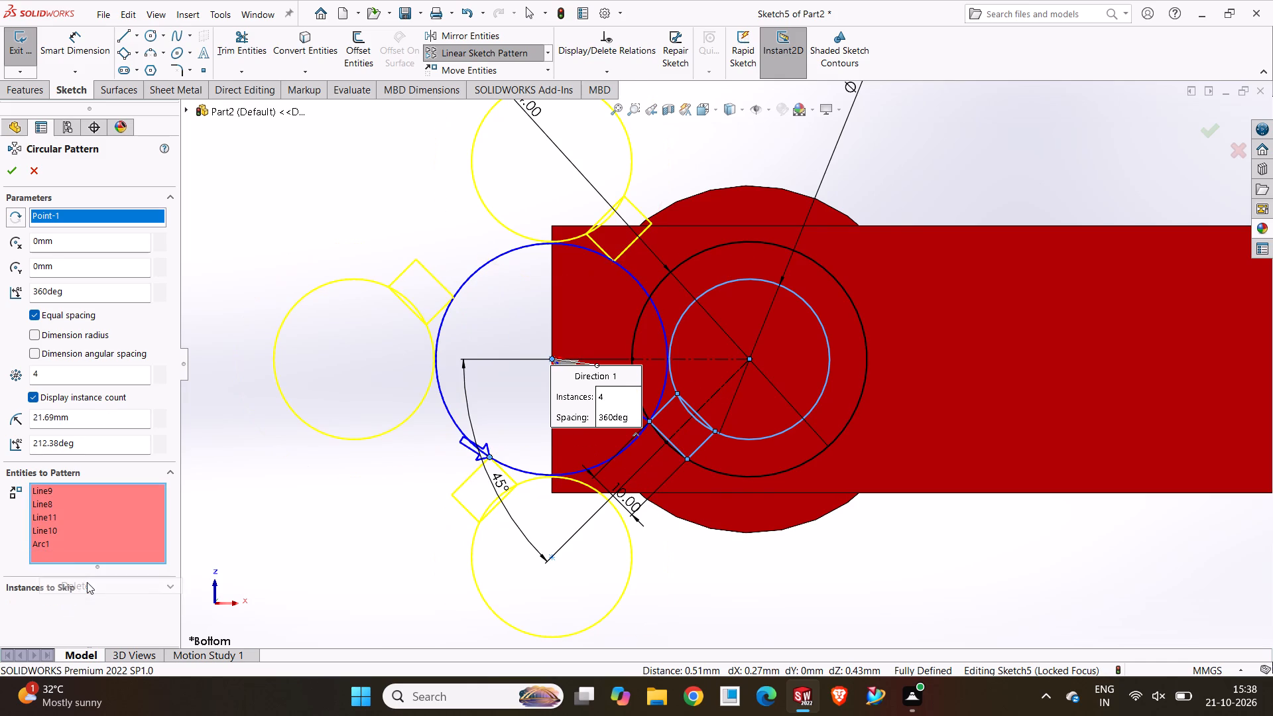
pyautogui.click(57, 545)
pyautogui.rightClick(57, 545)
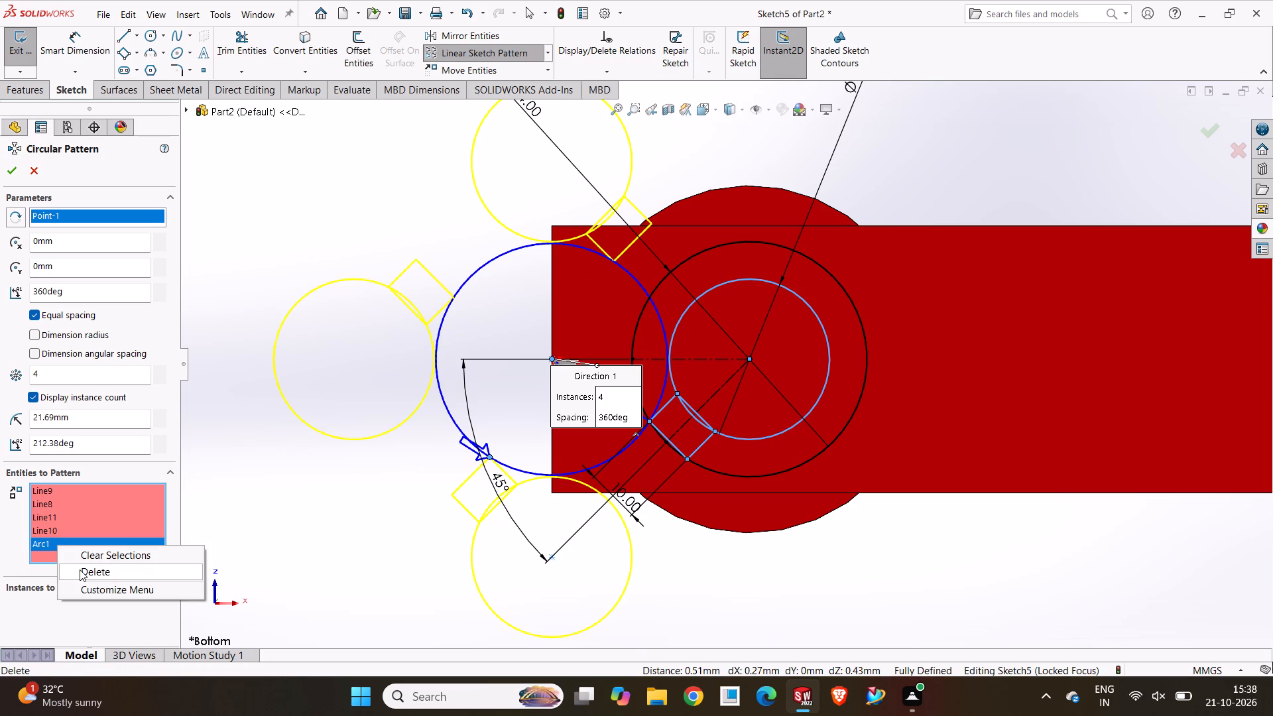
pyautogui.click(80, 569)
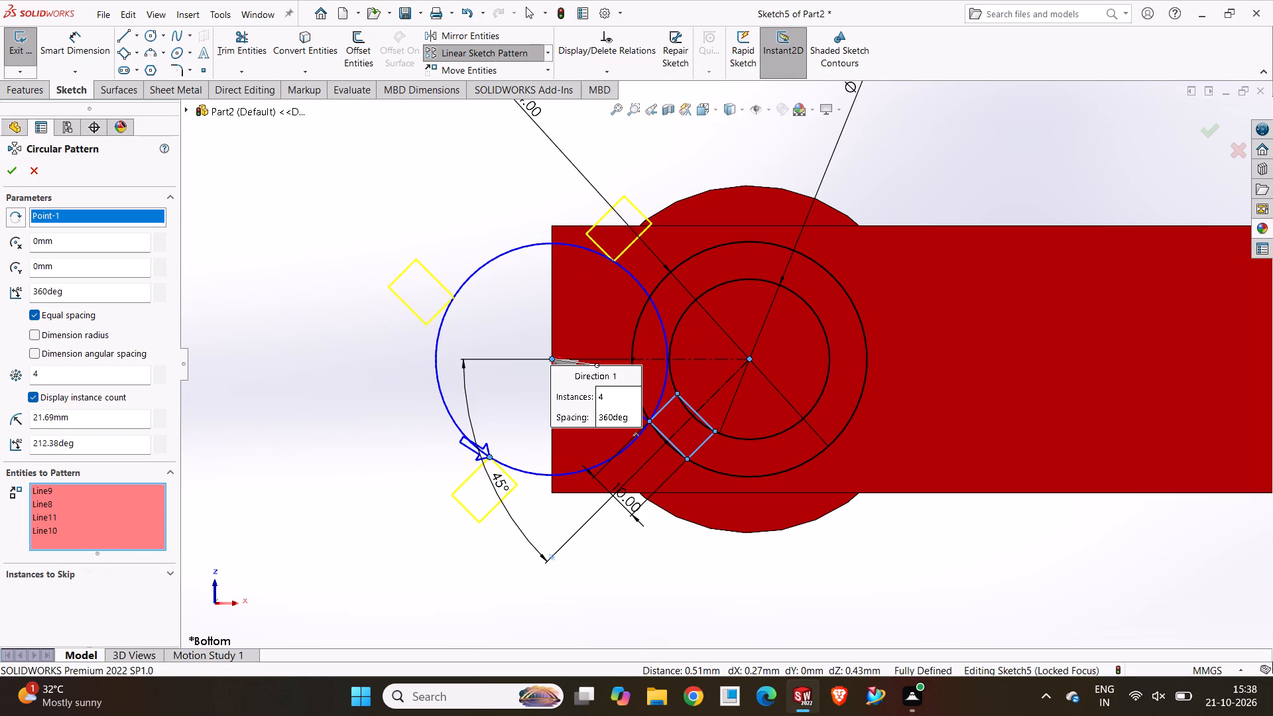
# Set the circular pattern's centre to the shared centre point of the two concentric circles.
pyautogui.click(85, 209)
pyautogui.click(84, 226)
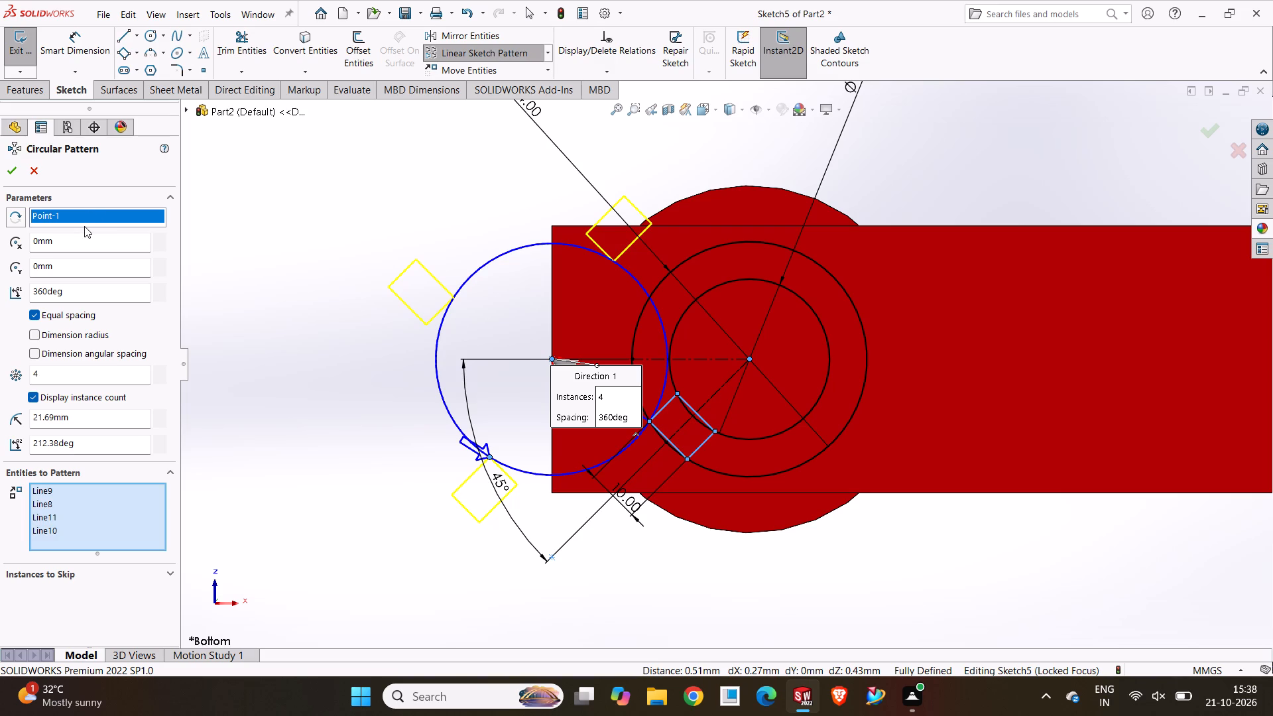
pyautogui.rightClick(93, 204)
pyautogui.doubleClick(101, 217)
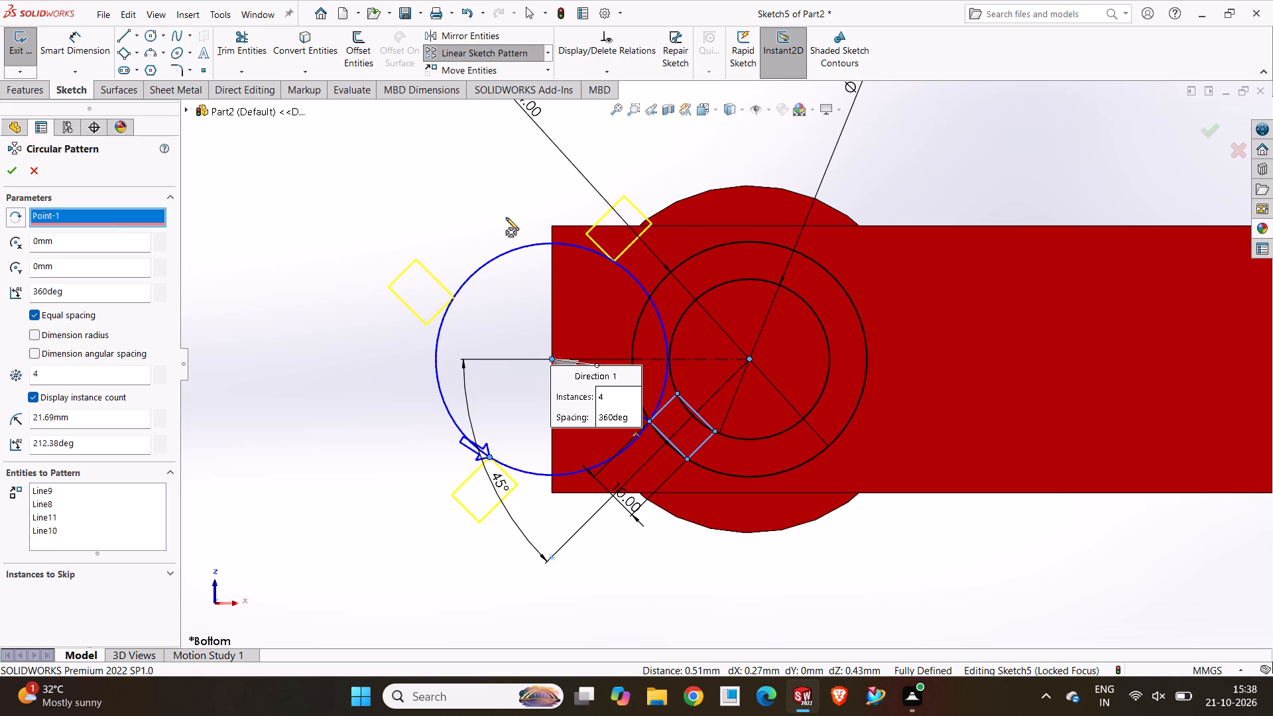
pyautogui.click(768, 278)
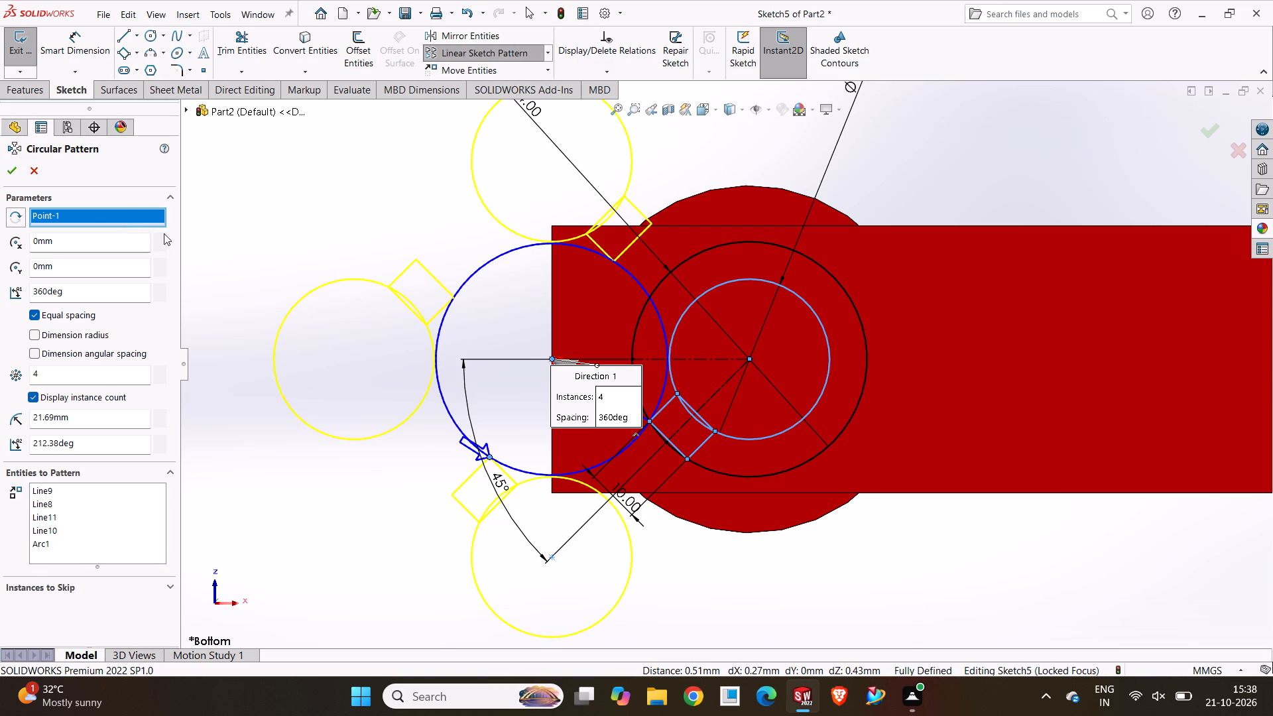
pyautogui.doubleClick(125, 219)
pyautogui.click(751, 357)
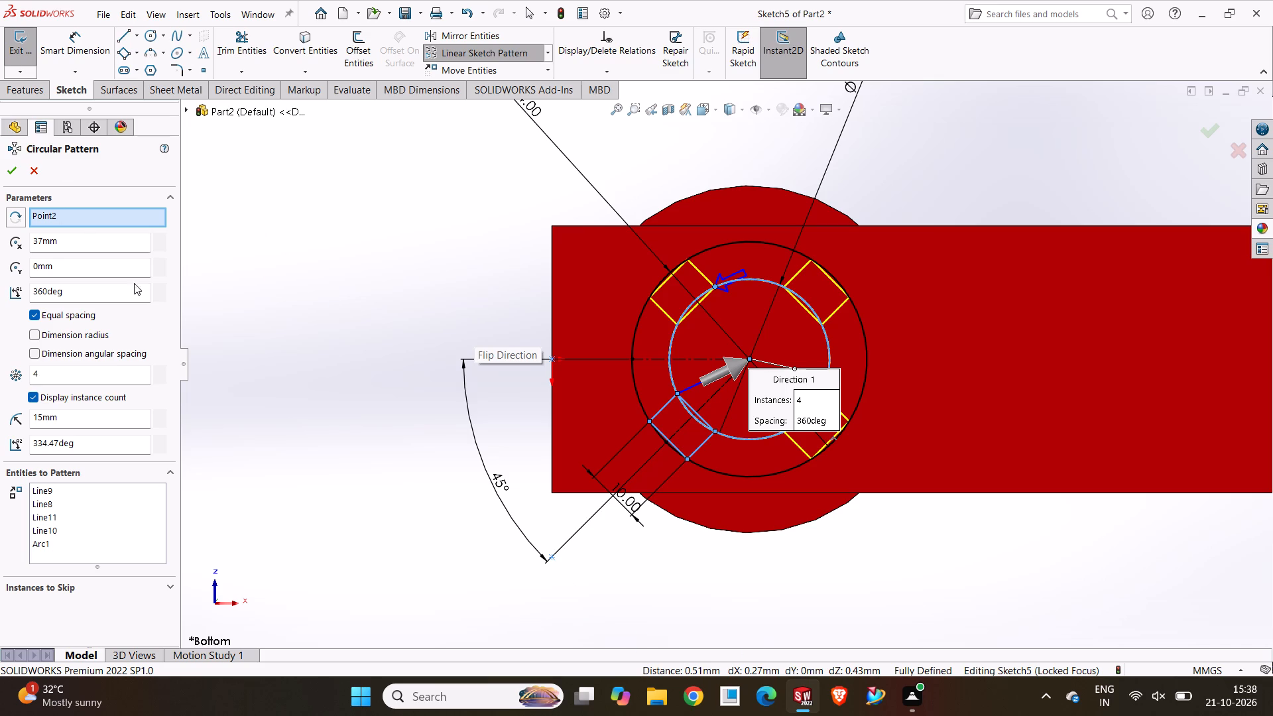
# Increase the circular pattern's number of instances to 9, equally spaced over 360 degrees.
pyautogui.click(164, 370)
pyautogui.click(164, 370)
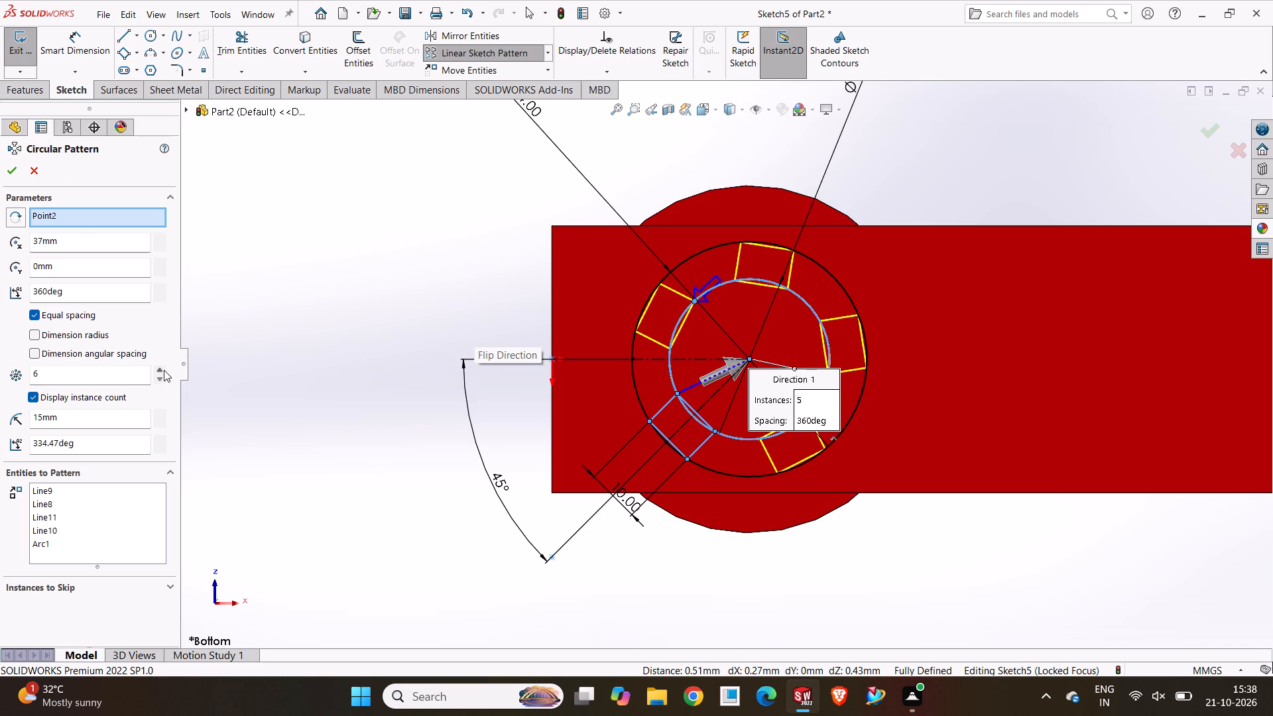
pyautogui.click(164, 370)
pyautogui.click(164, 370)
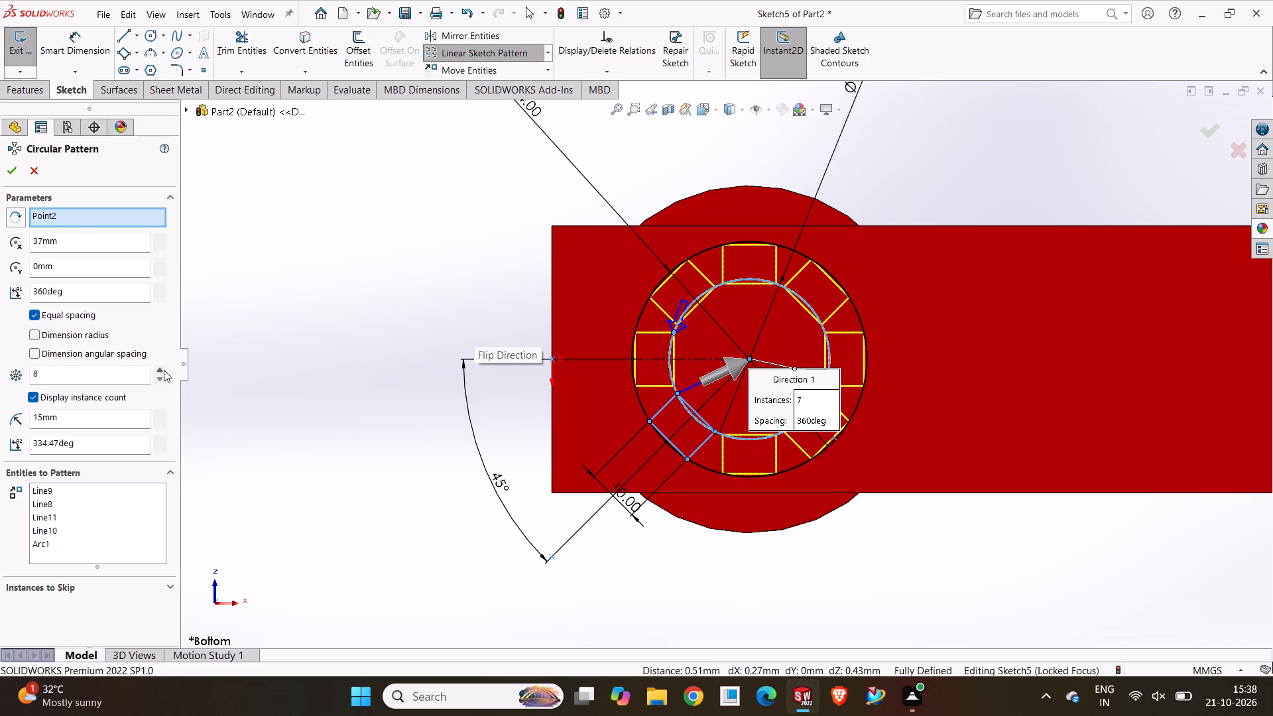
pyautogui.click(164, 370)
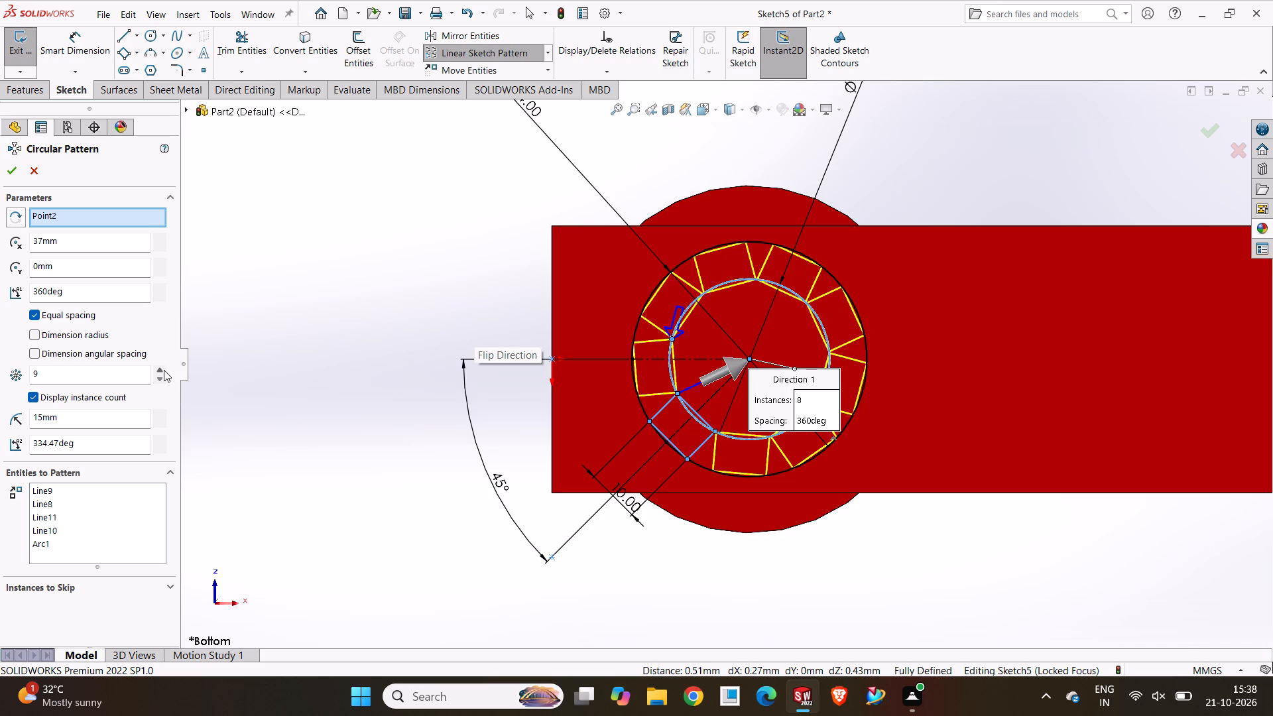
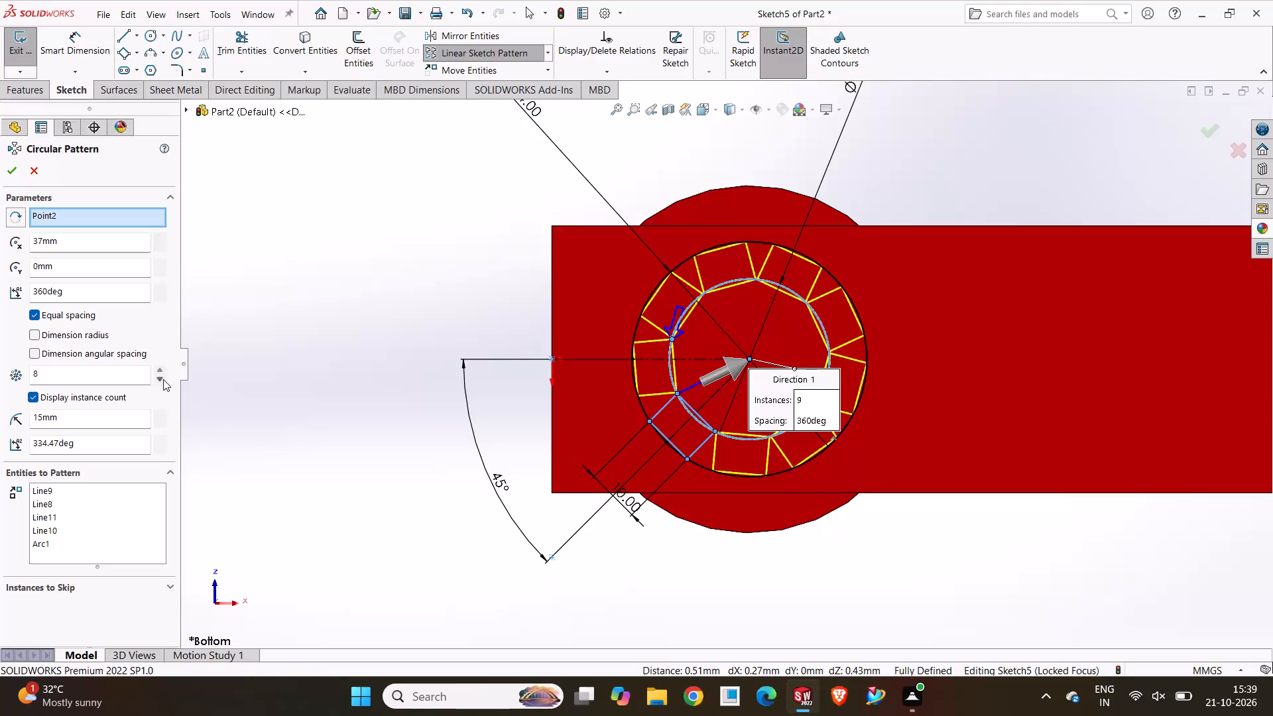
# Complete the circular sketch pattern of the 10 mm wide rectangle with 4 equally spaced instances over 360 degrees.
pyautogui.tripleClick(163, 379)
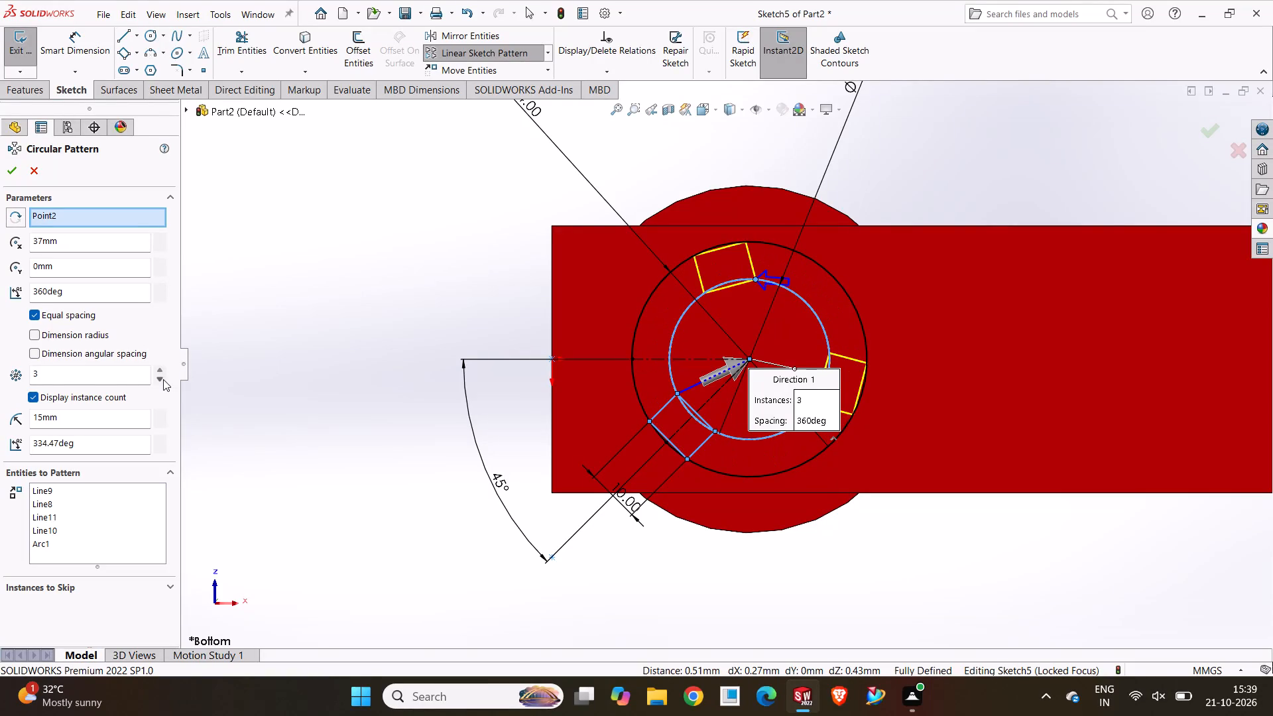
pyautogui.click(158, 367)
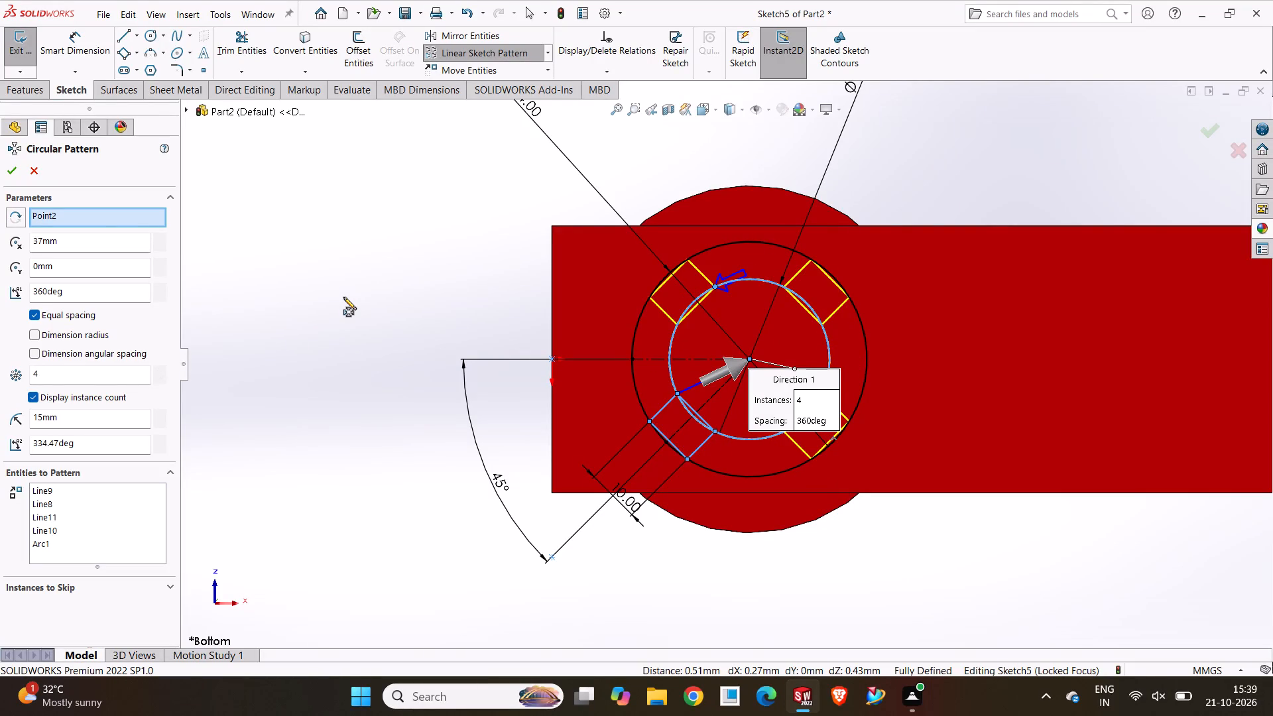
pyautogui.click(8, 170)
pyautogui.click(446, 235)
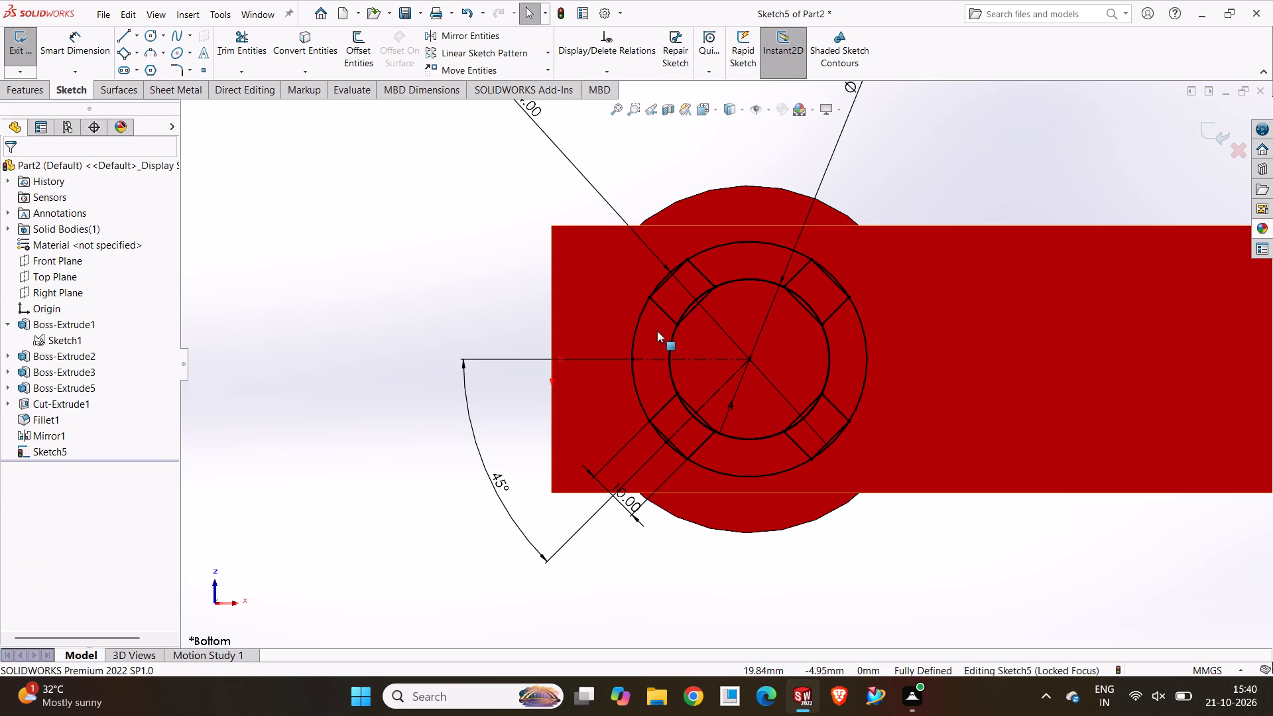
# Convert the 44 mm outer circle and the 30 mm inner circle of the sketch to construction geometry.
pyautogui.click(643, 317)
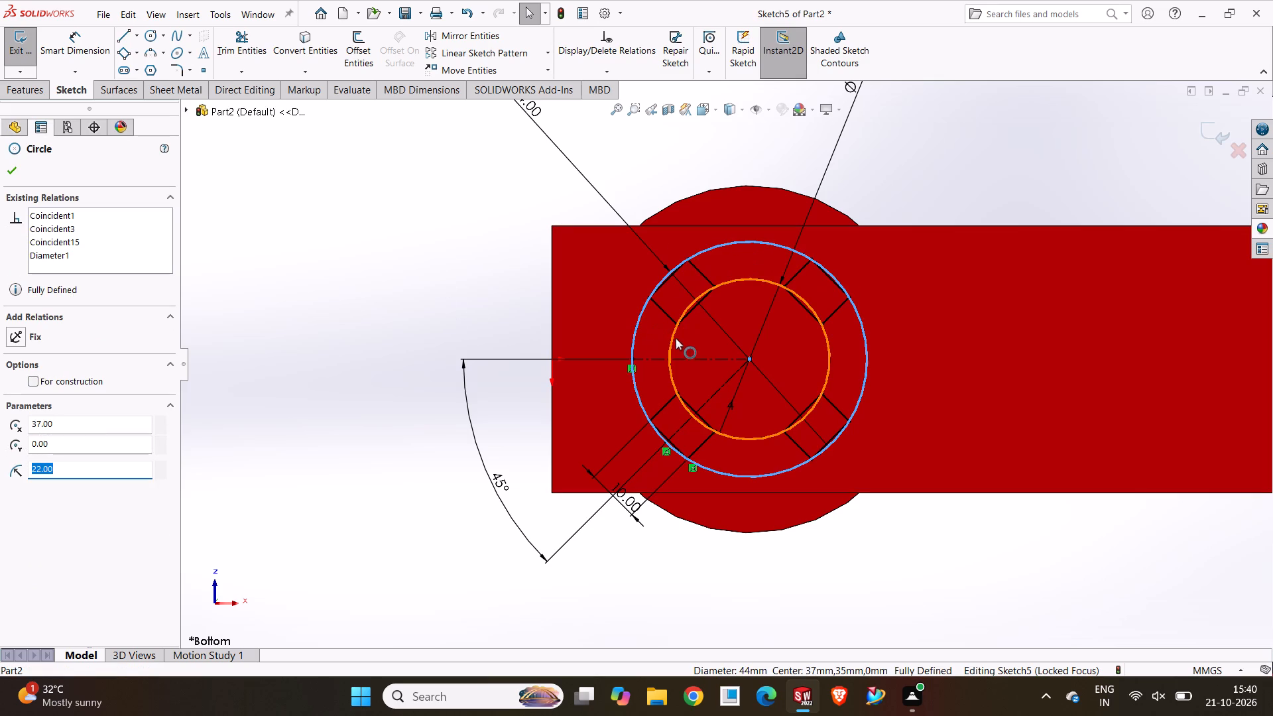
pyautogui.keyDown('ctrl'); pyautogui.click(674, 340); pyautogui.keyUp('ctrl')
pyautogui.click(730, 306)
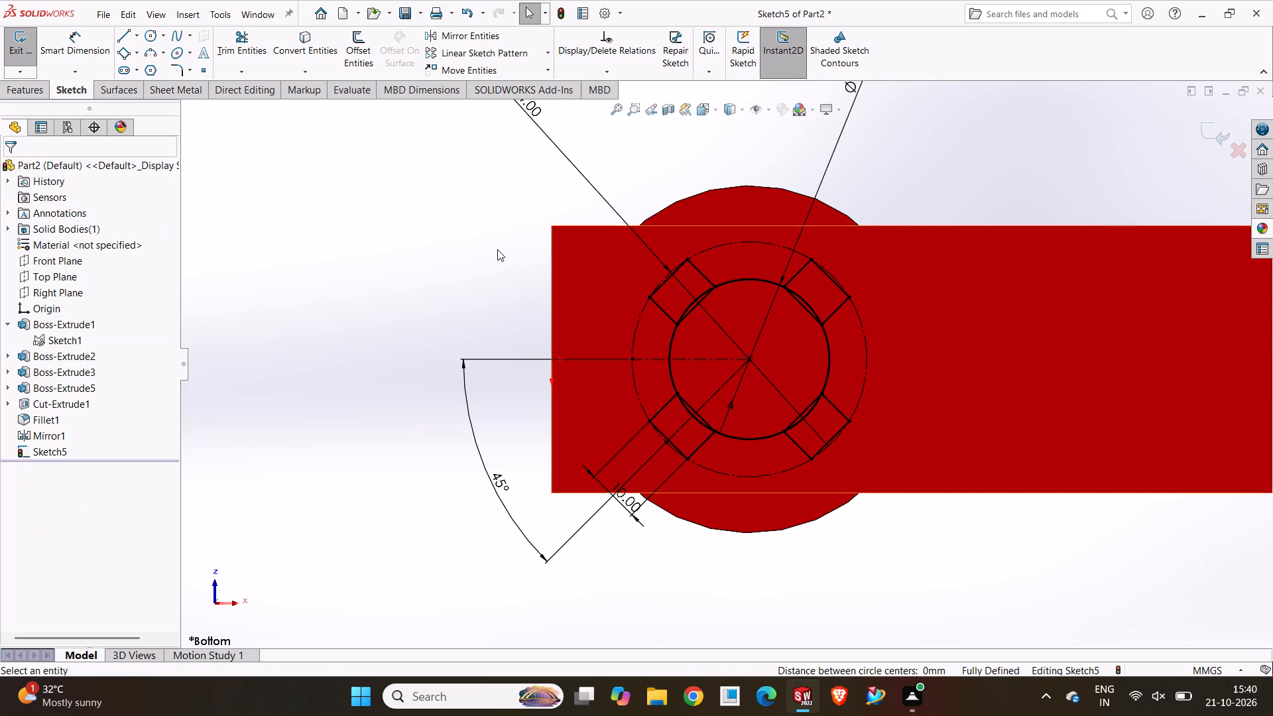
pyautogui.click(431, 241)
# Convert two of the overlapping patterned copies of the 30 mm inner circle to construction geometry.
pyautogui.scroll(-3, 719, 355)
pyautogui.scroll(1, 683, 355)
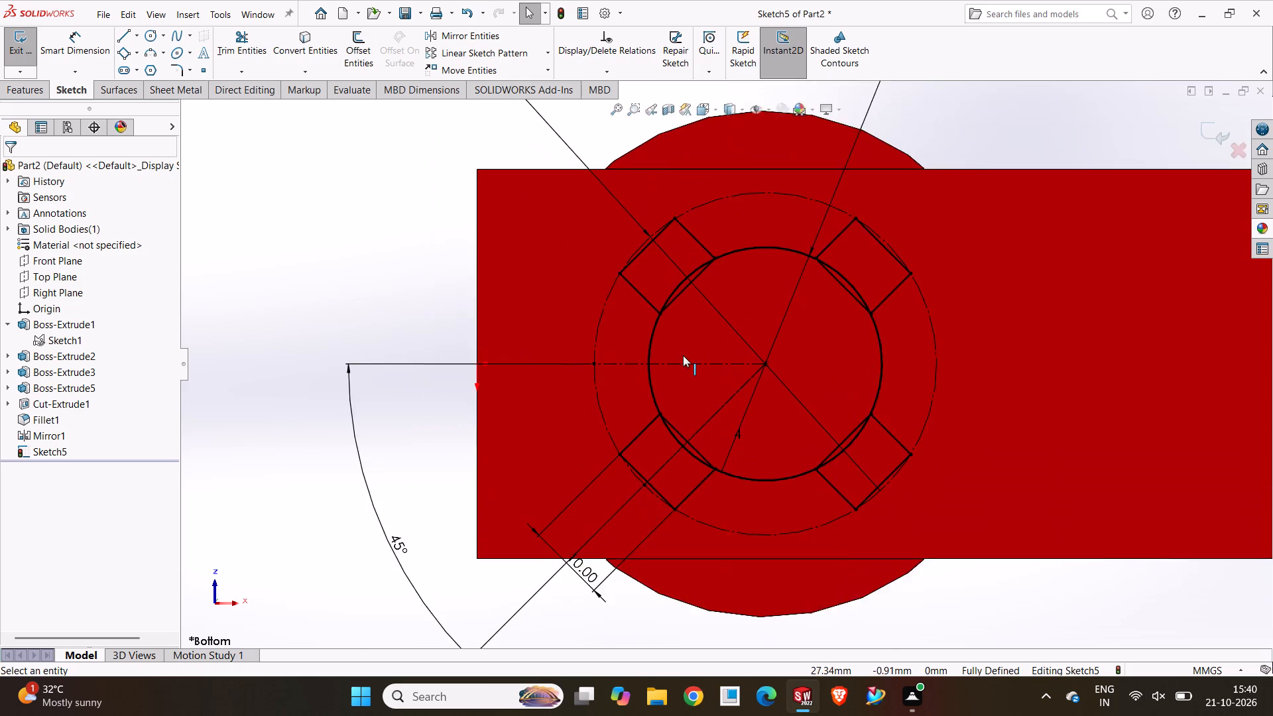
pyautogui.scroll(-7, 683, 355)
pyautogui.click(569, 263)
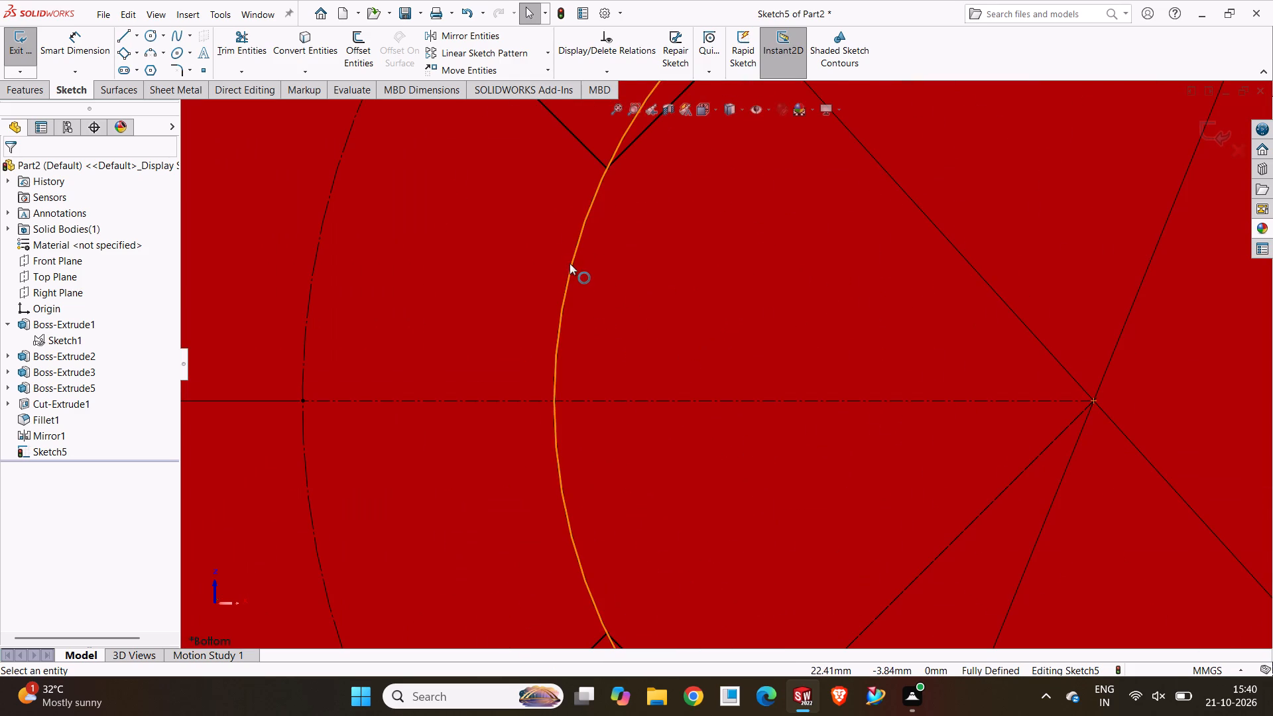
pyautogui.click(625, 223)
pyautogui.scroll(4, 510, 312)
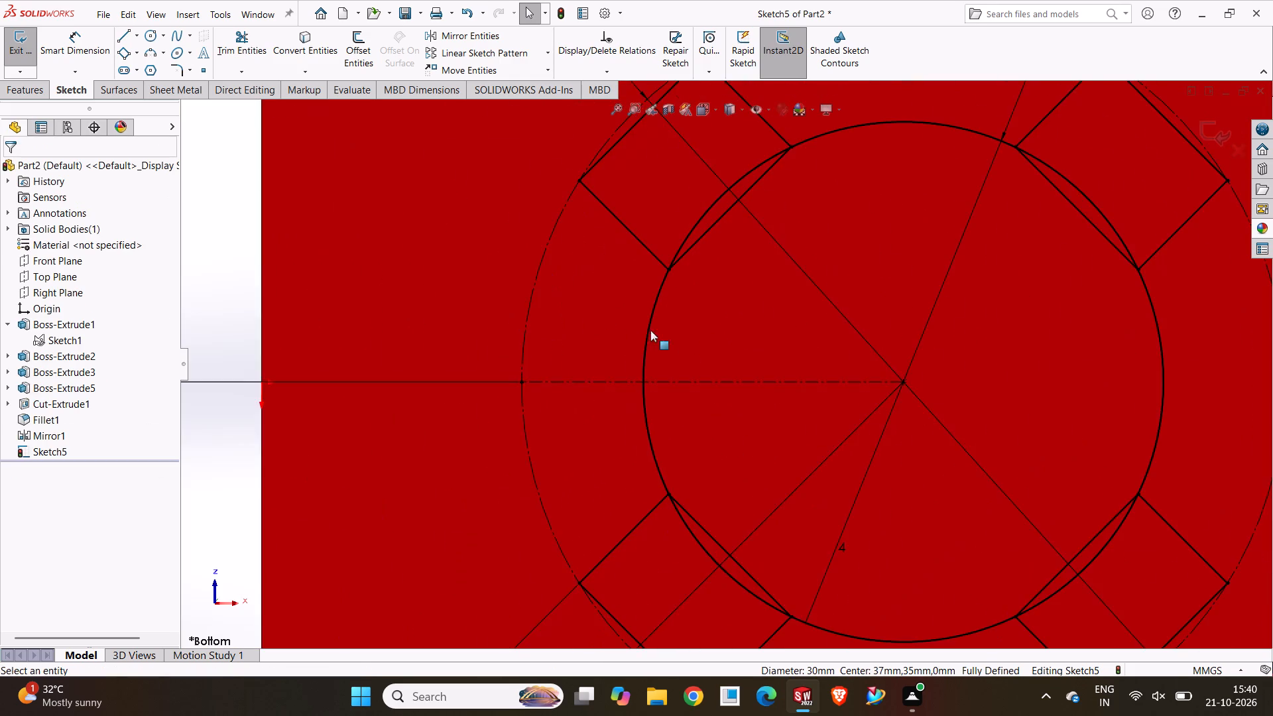
pyautogui.scroll(4, 723, 347)
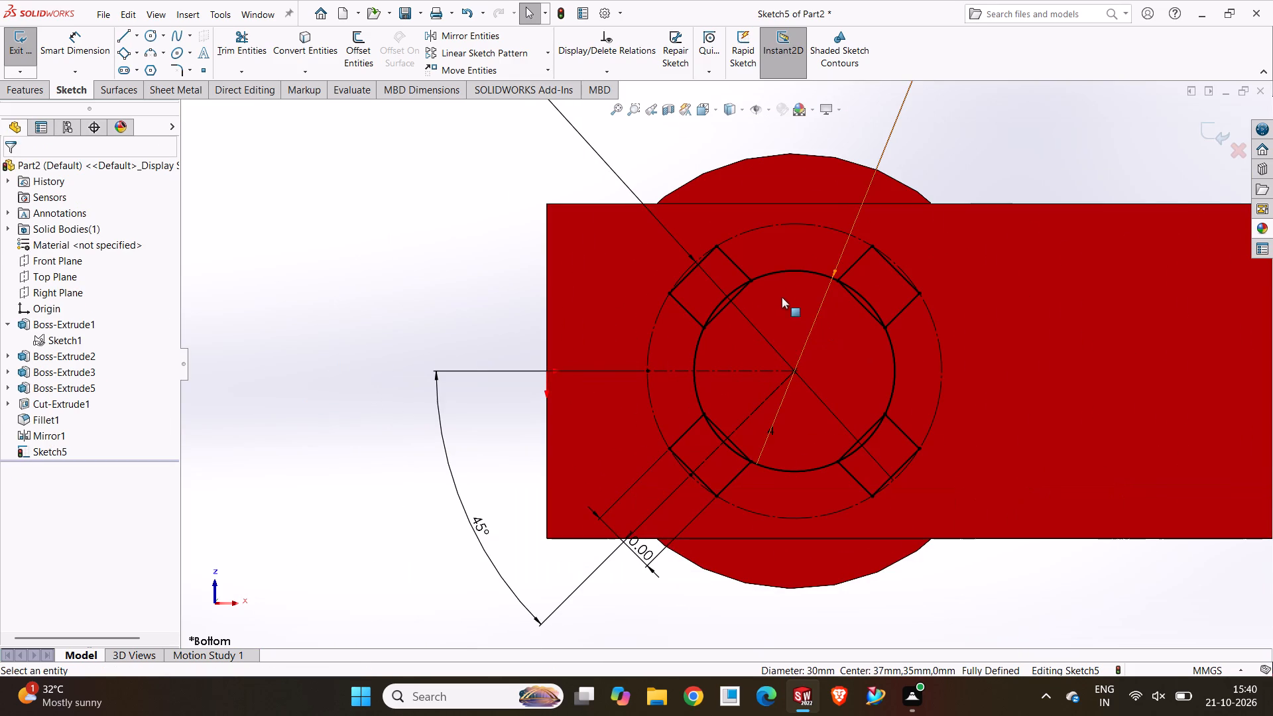
pyautogui.click(794, 269)
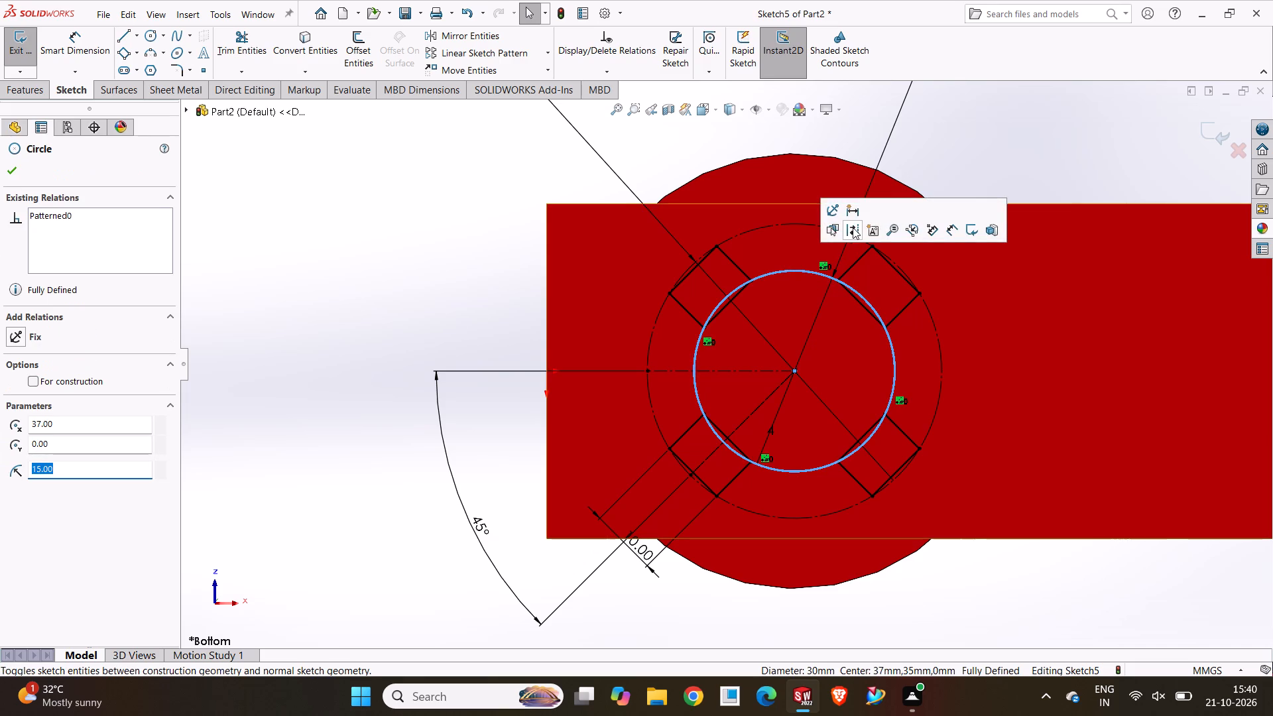
pyautogui.click(853, 227)
pyautogui.click(397, 317)
# Convert the remaining overlapping solid copy of the 30 mm inner circle to construction geometry.
pyautogui.scroll(-3, 733, 331)
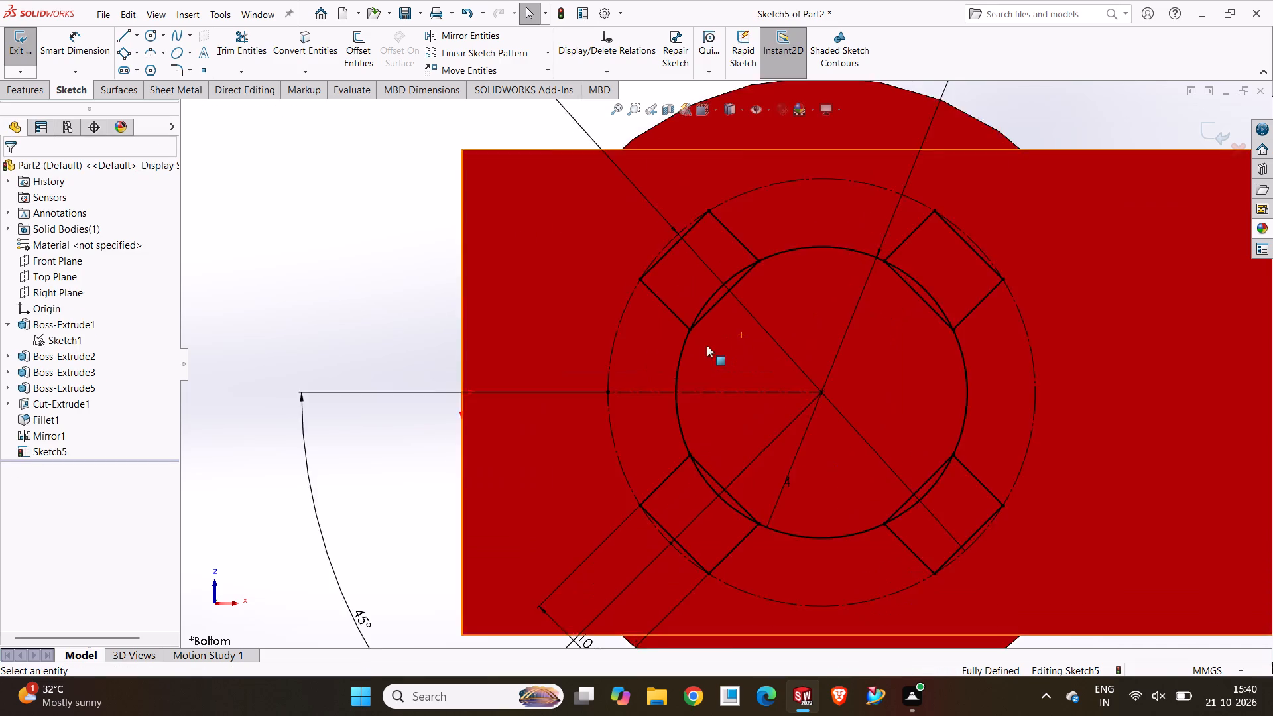
pyautogui.scroll(-20, 707, 345)
pyautogui.scroll(11, 408, 306)
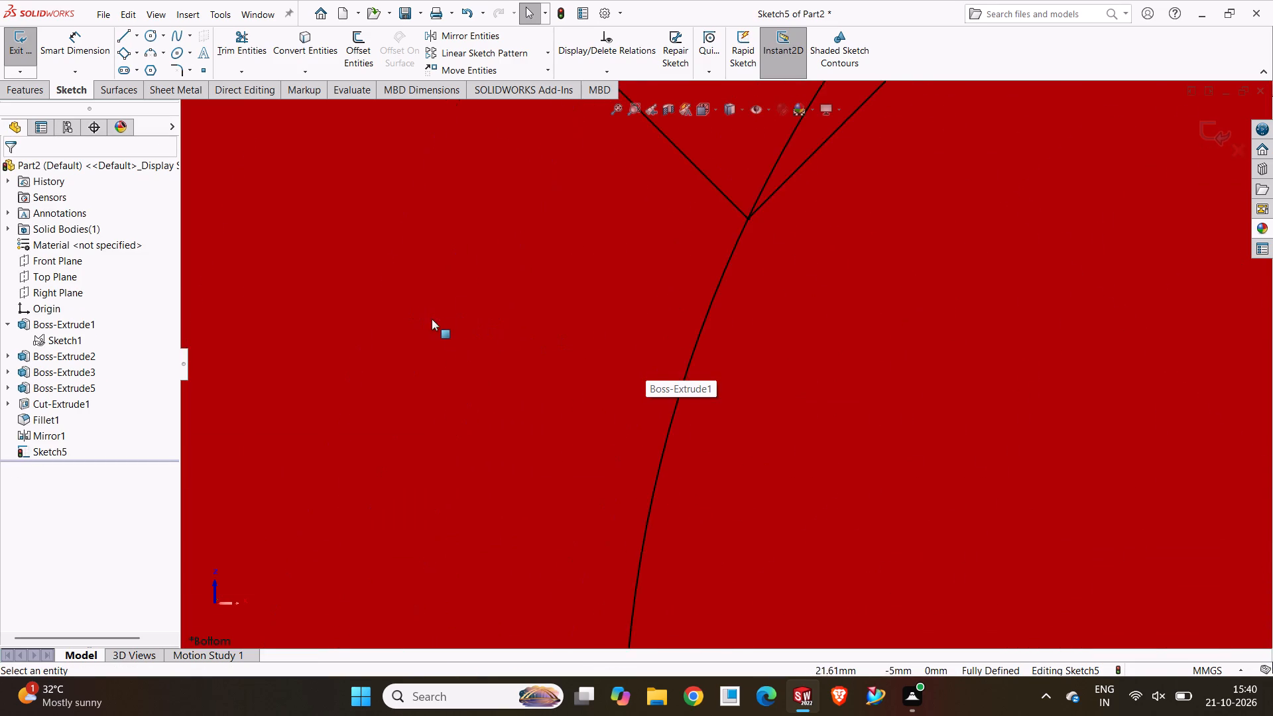
pyautogui.scroll(6, 432, 319)
pyautogui.scroll(3, 674, 374)
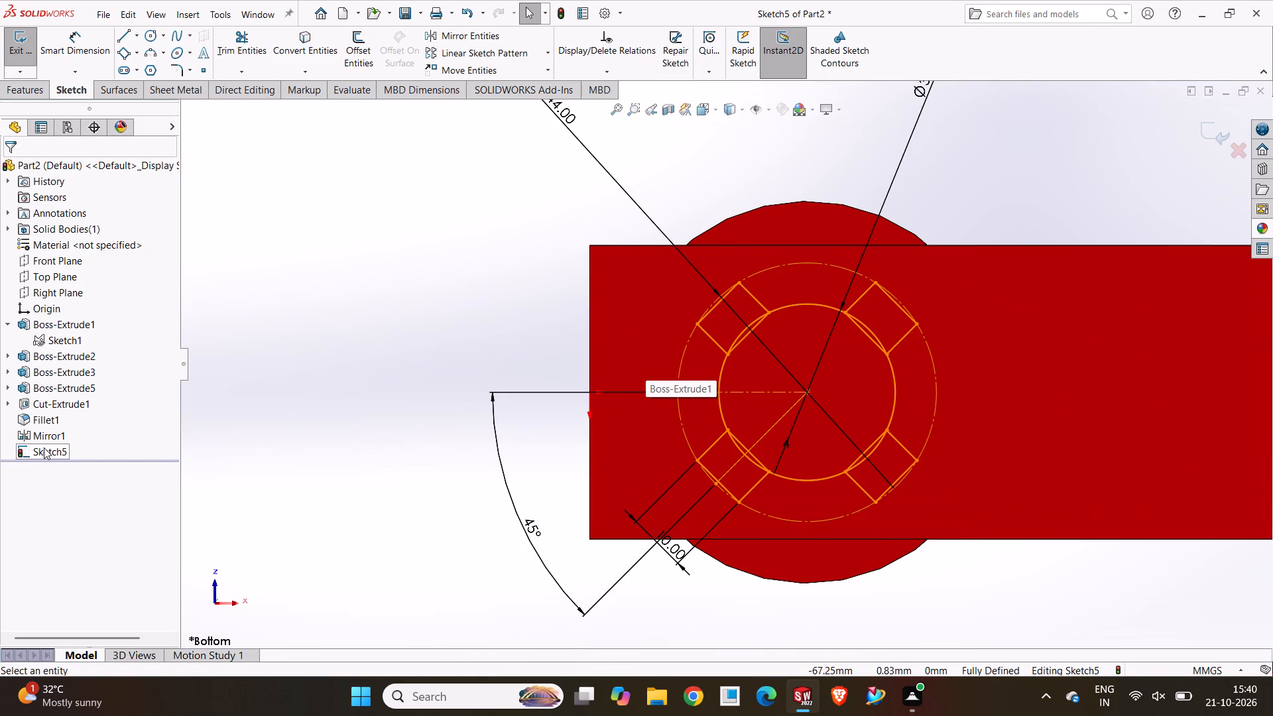
pyautogui.click(40, 449)
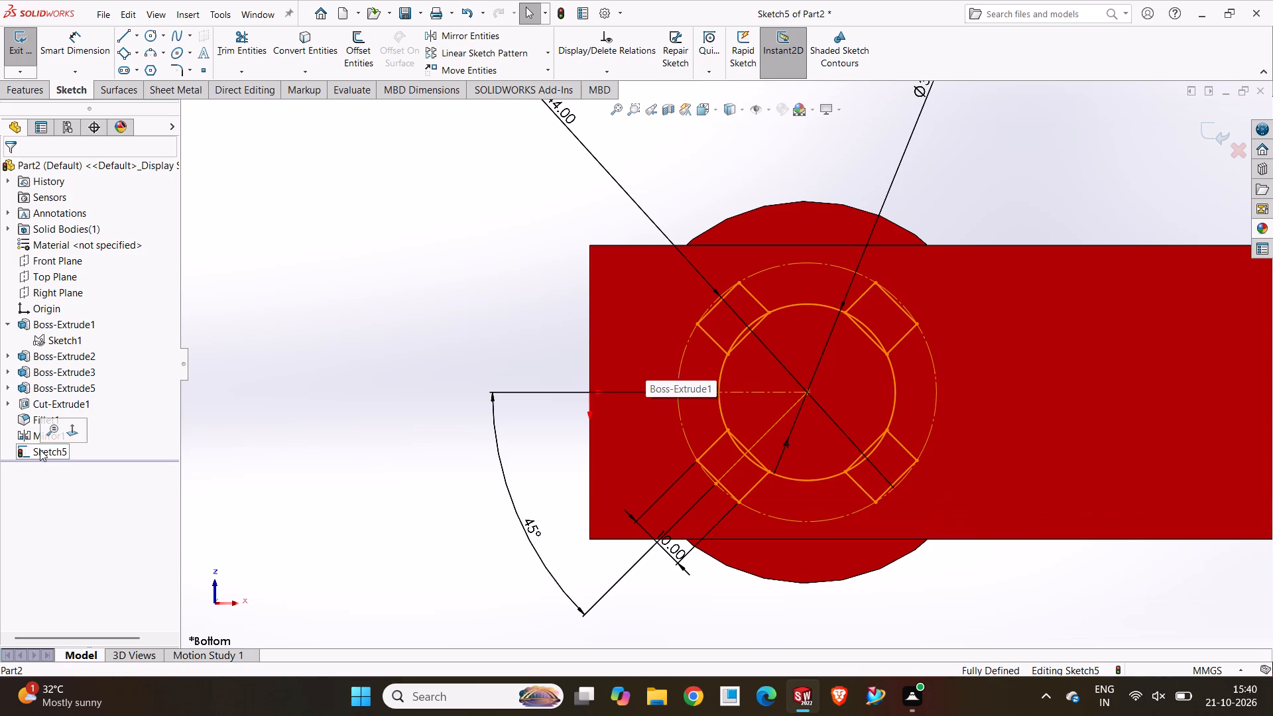
pyautogui.click(378, 355)
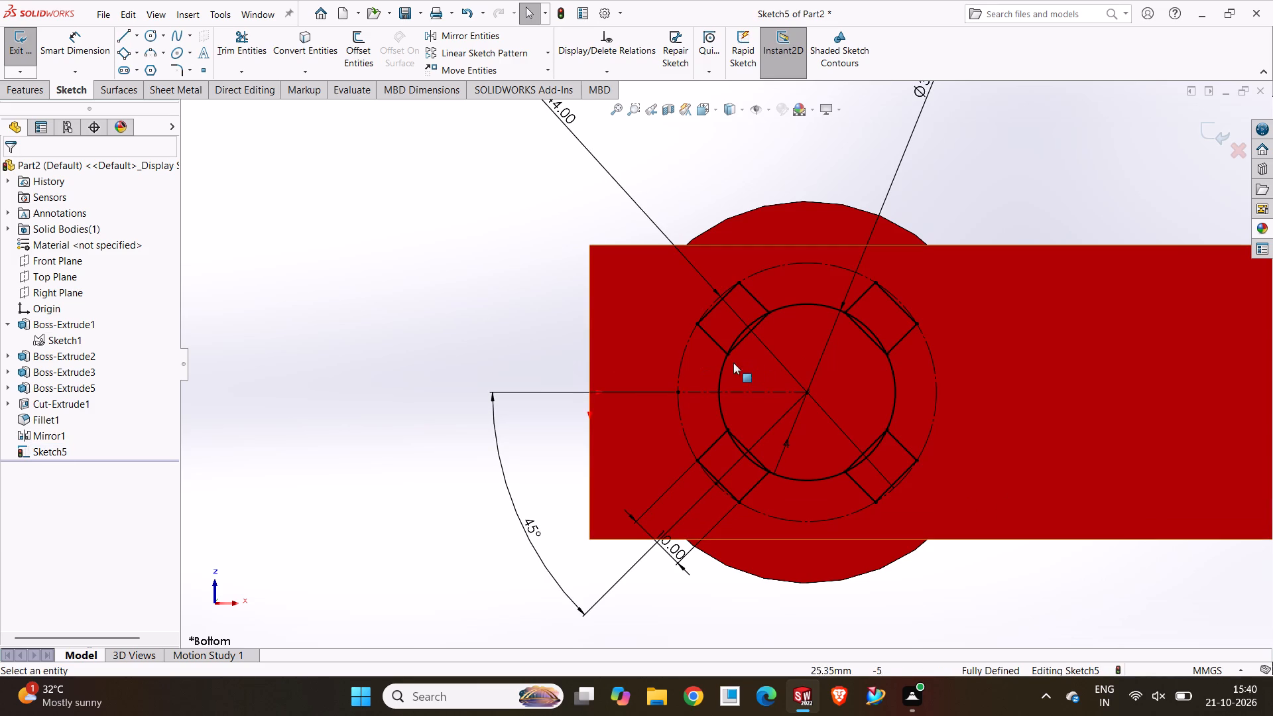
pyautogui.click(719, 375)
pyautogui.click(785, 335)
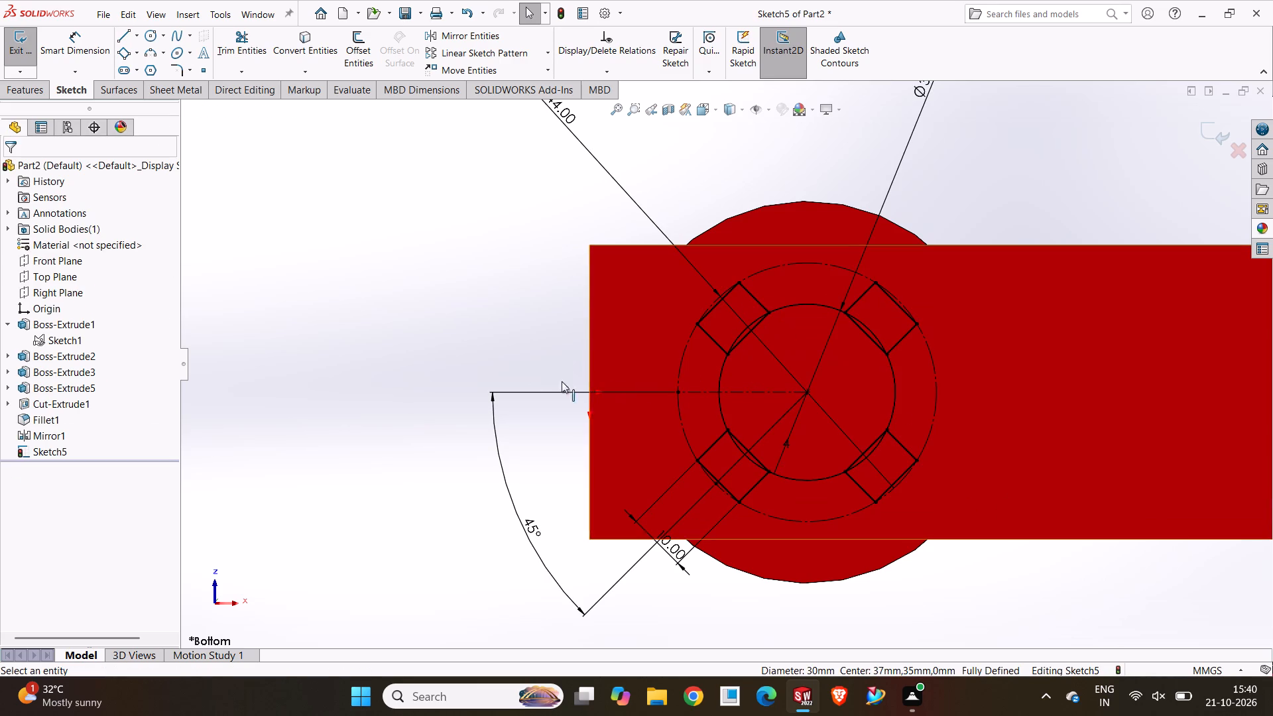
pyautogui.click(451, 376)
# Examine the sketch's inner and outer circles up close to check whether they are construction geometry.
pyautogui.scroll(-5, 788, 322)
pyautogui.scroll(-16, 804, 289)
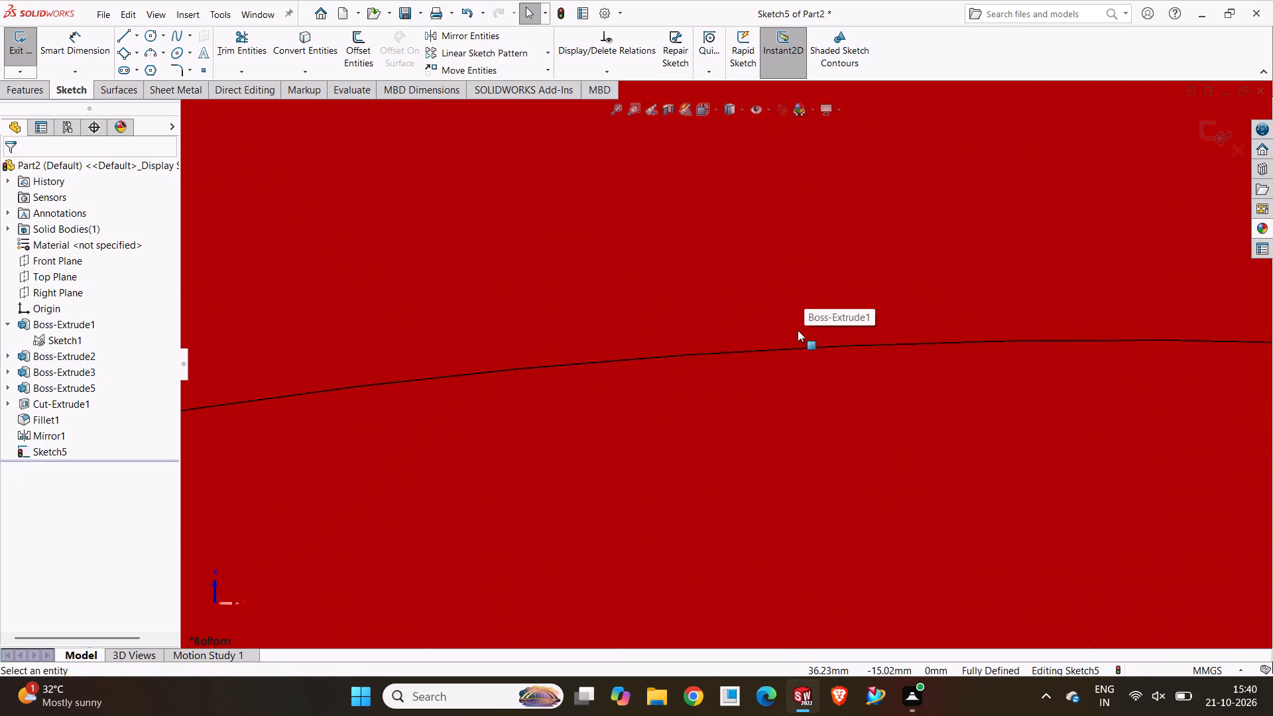
pyautogui.scroll(-20, 798, 330)
pyautogui.scroll(-4, 798, 330)
pyautogui.scroll(7, 762, 242)
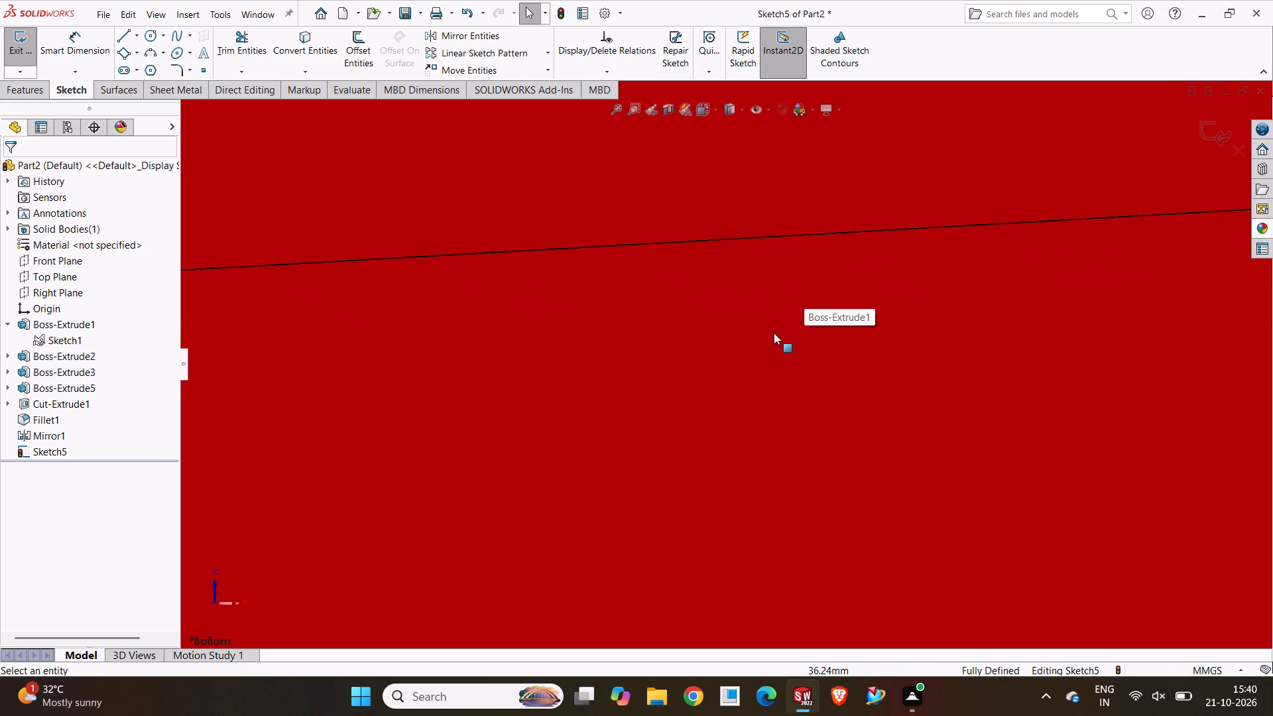
pyautogui.scroll(20, 774, 333)
pyautogui.scroll(20, 774, 333)
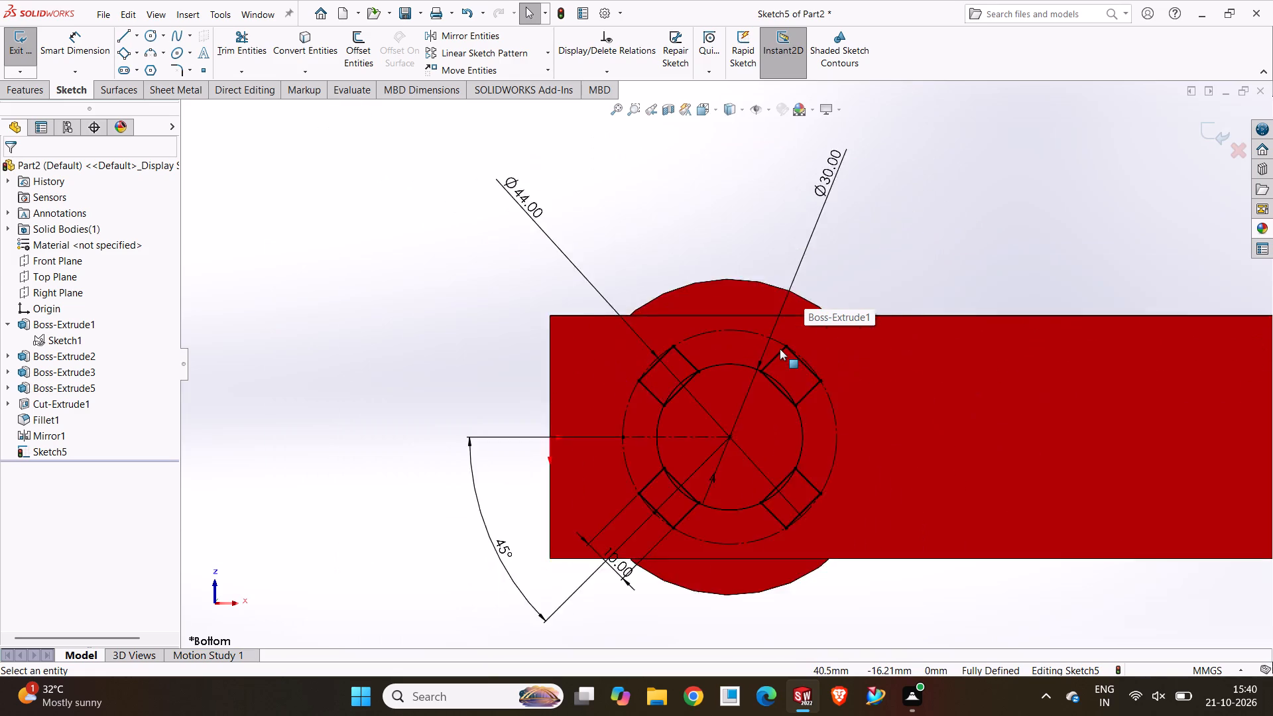
pyautogui.scroll(7, 780, 349)
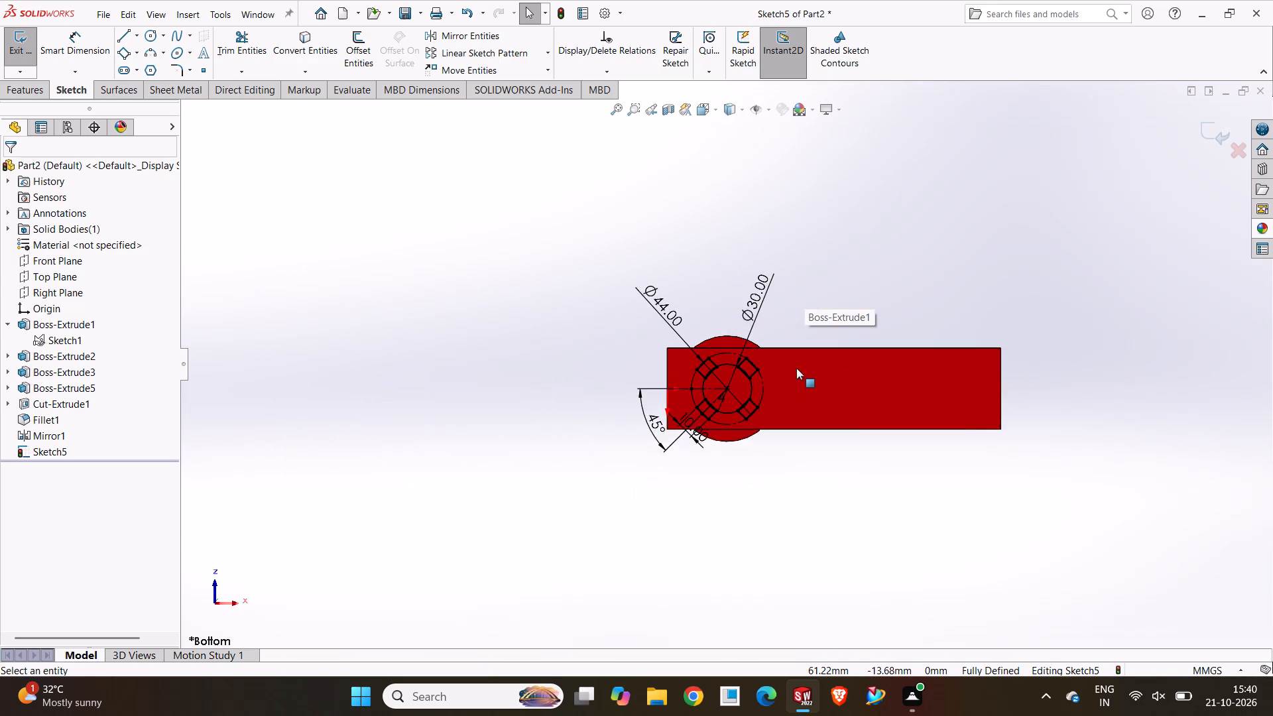
pyautogui.scroll(2, 796, 368)
pyautogui.scroll(-16, 750, 389)
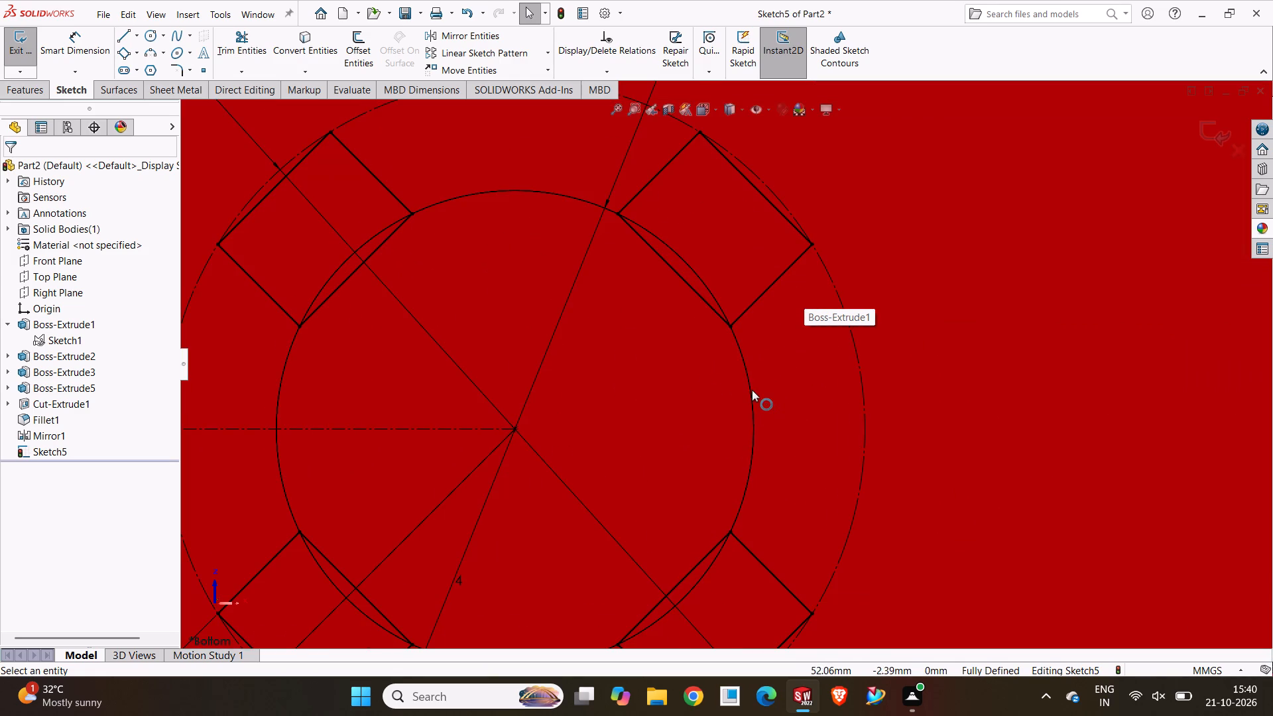
pyautogui.click(749, 387)
pyautogui.scroll(5, 912, 425)
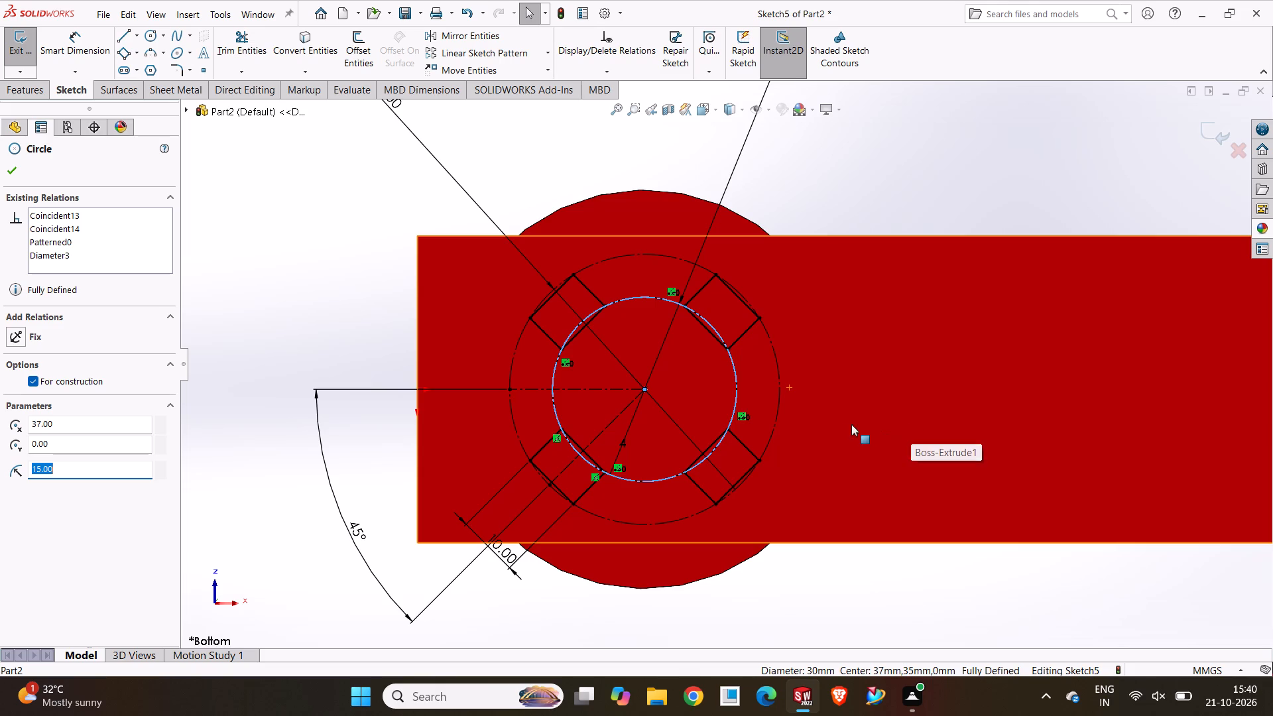
pyautogui.keyDown('ctrl'); pyautogui.click(777, 360); pyautogui.keyUp('ctrl')
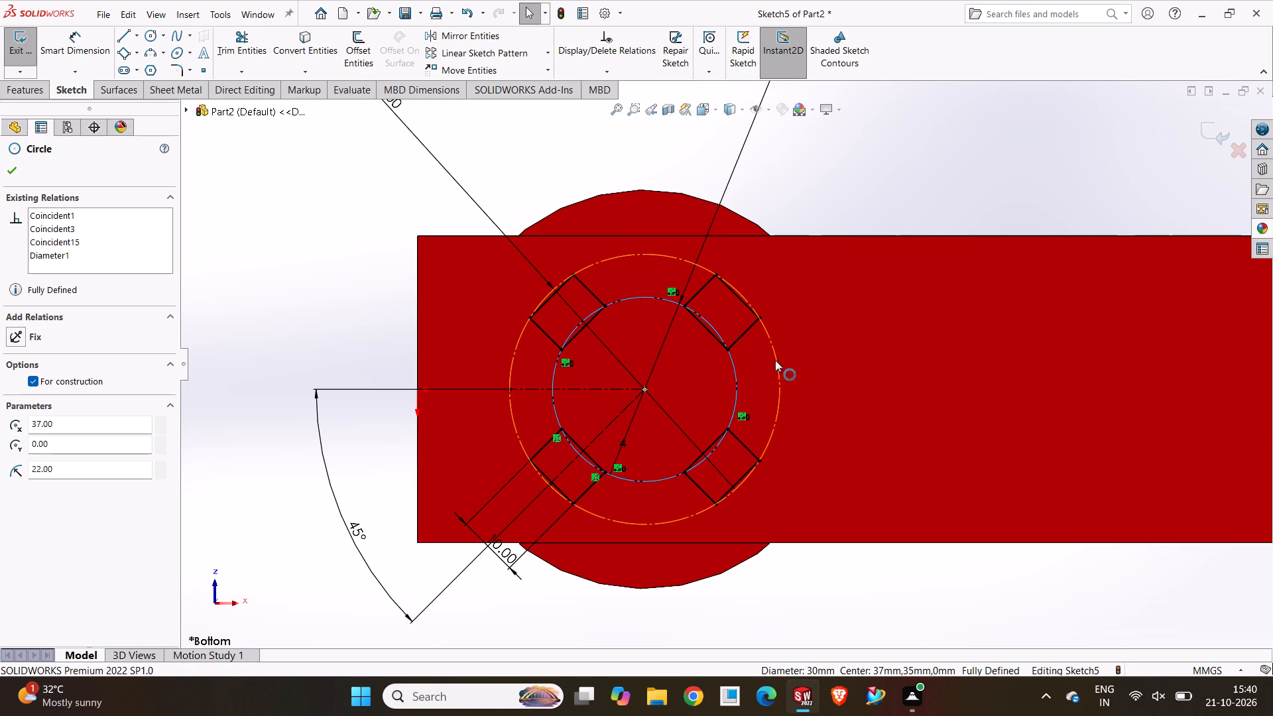
pyautogui.click(854, 191)
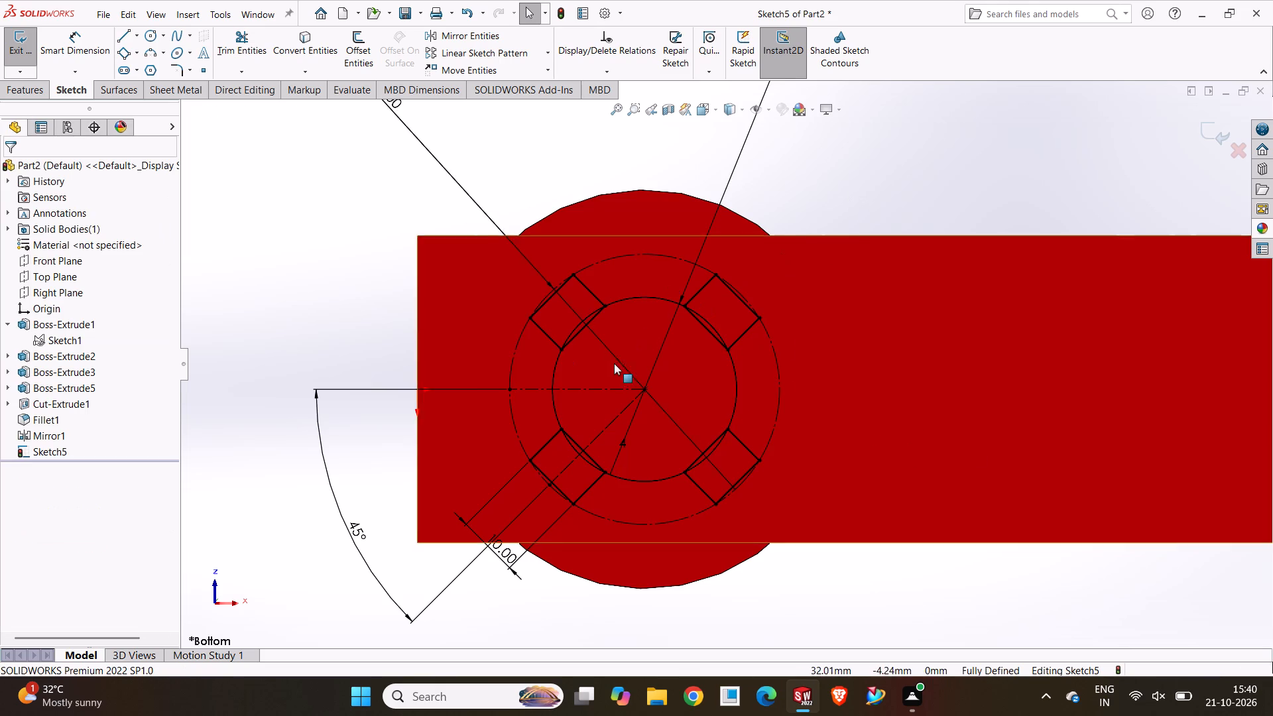
pyautogui.scroll(-3, 614, 363)
pyautogui.scroll(5, 613, 366)
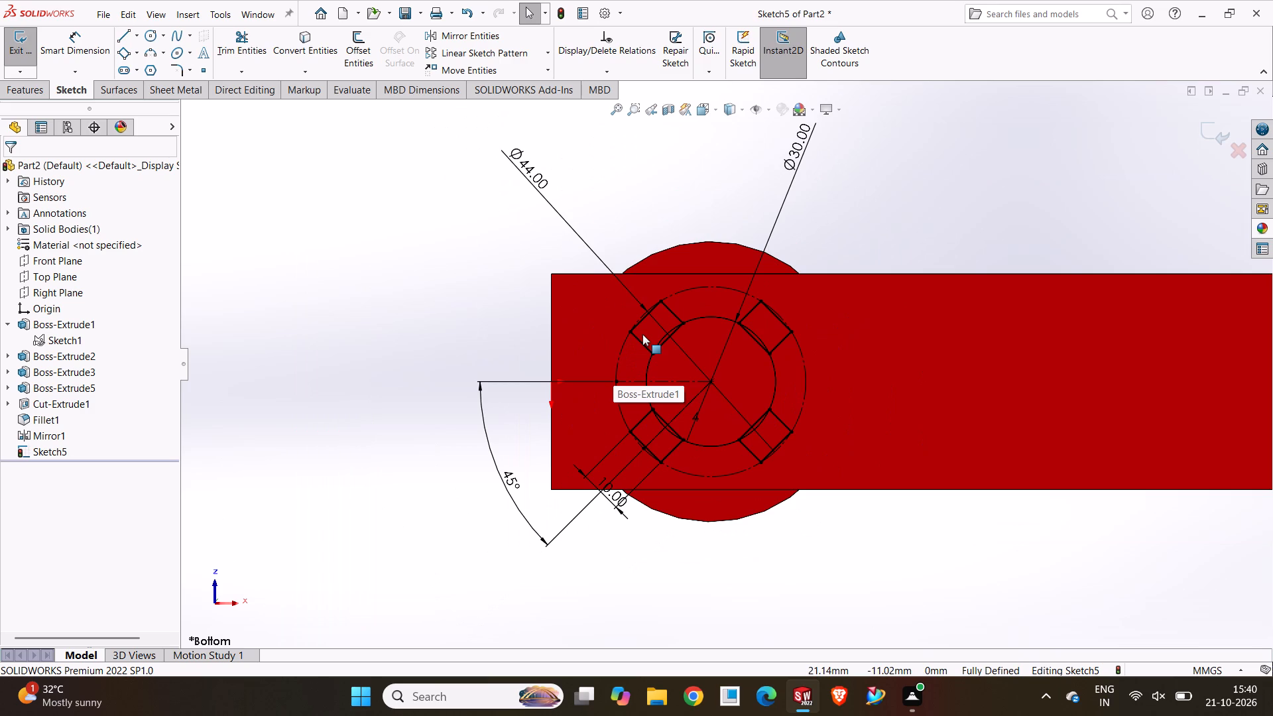
# Extrude the four patterned rectangles upward from the base as a blind boss 17 mm deep, merged with the body.
pyautogui.click(31, 89)
pyautogui.click(31, 54)
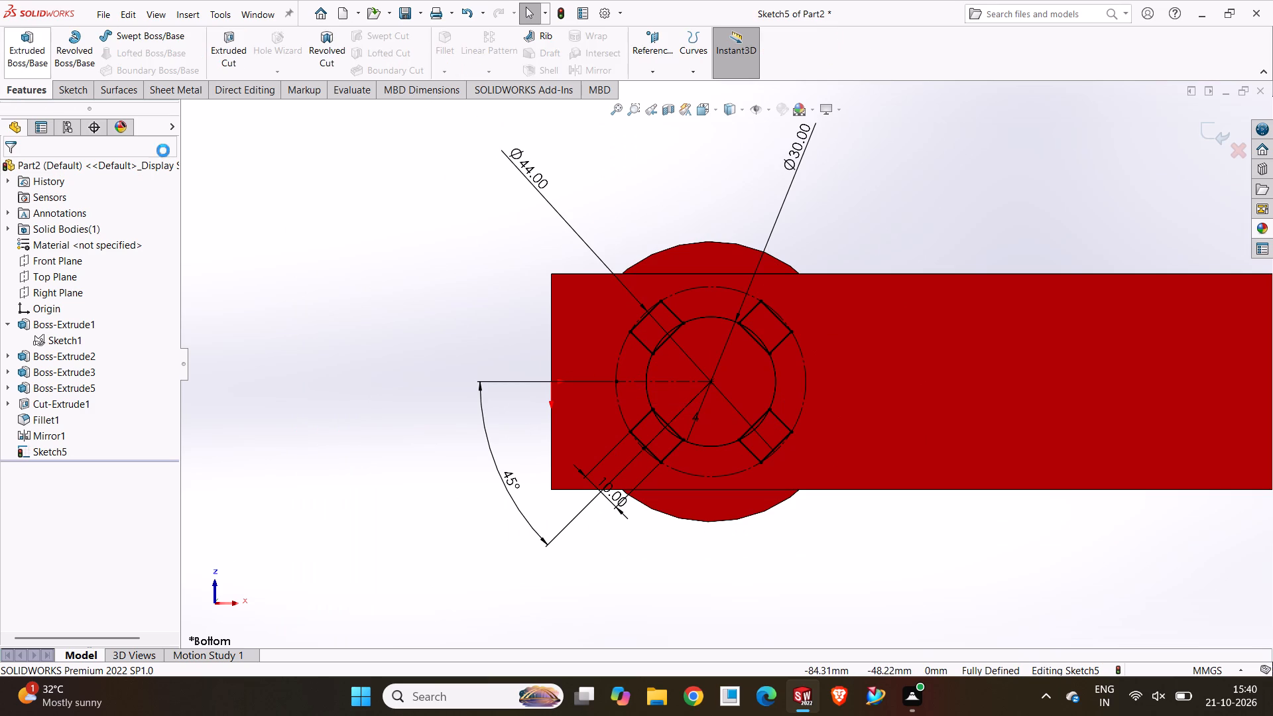
pyautogui.moveTo(784, 449); pyautogui.dragTo(1016, 424, button='middle')
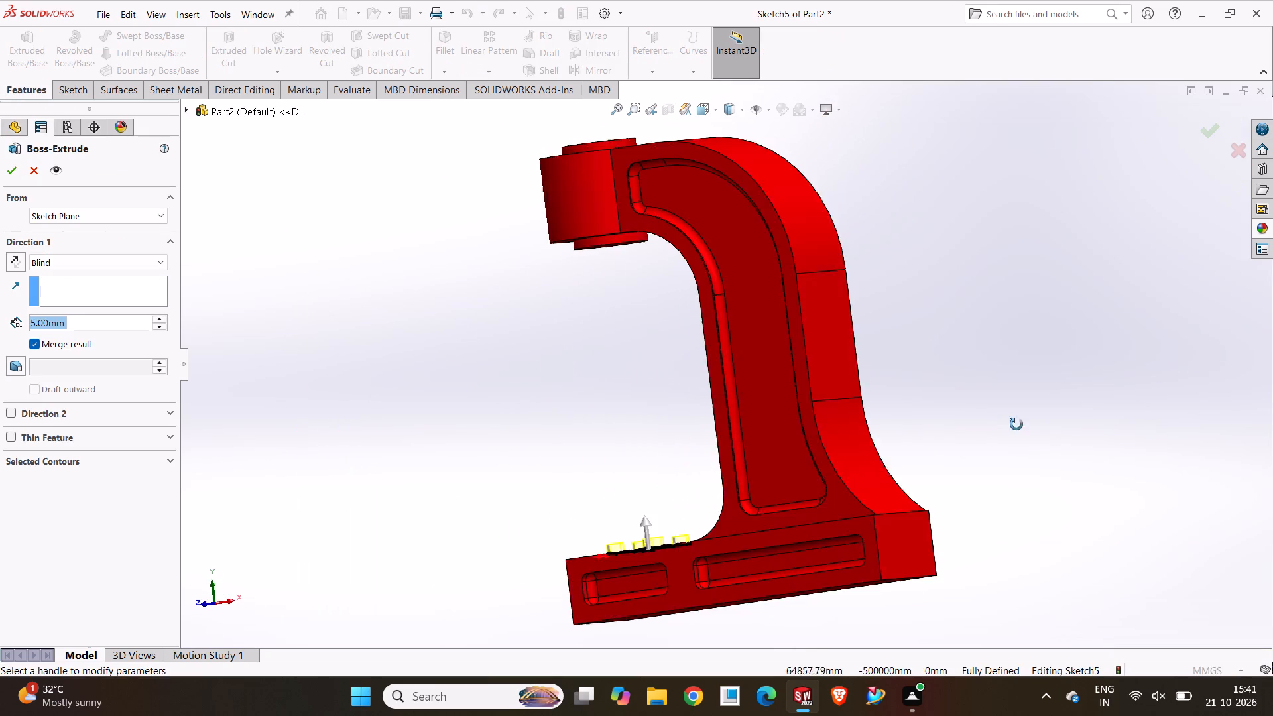
pyautogui.moveTo(1016, 424); pyautogui.dragTo(1018, 424, button='middle')
pyautogui.moveTo(720, 430); pyautogui.dragTo(772, 560, button='middle')
pyautogui.scroll(-2, 617, 502)
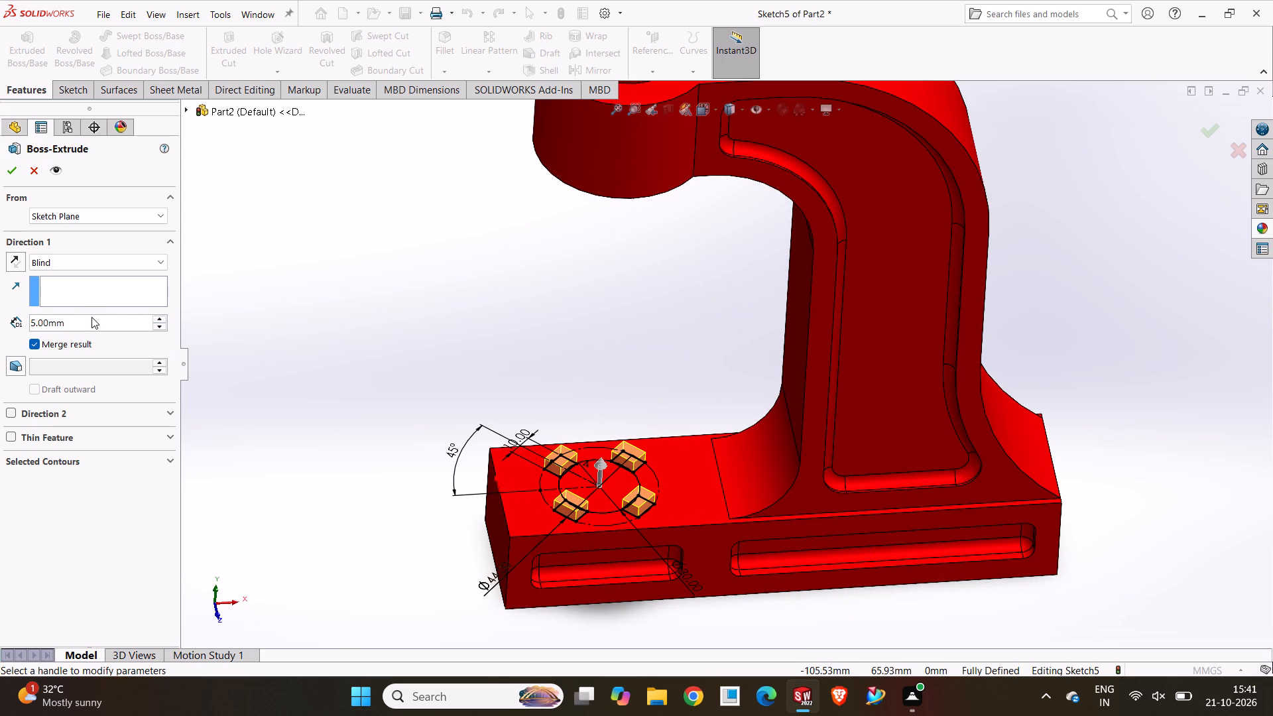
pyautogui.moveTo(91, 317); pyautogui.dragTo(5, 320)
pyautogui.write('17')
pyautogui.press('Return')
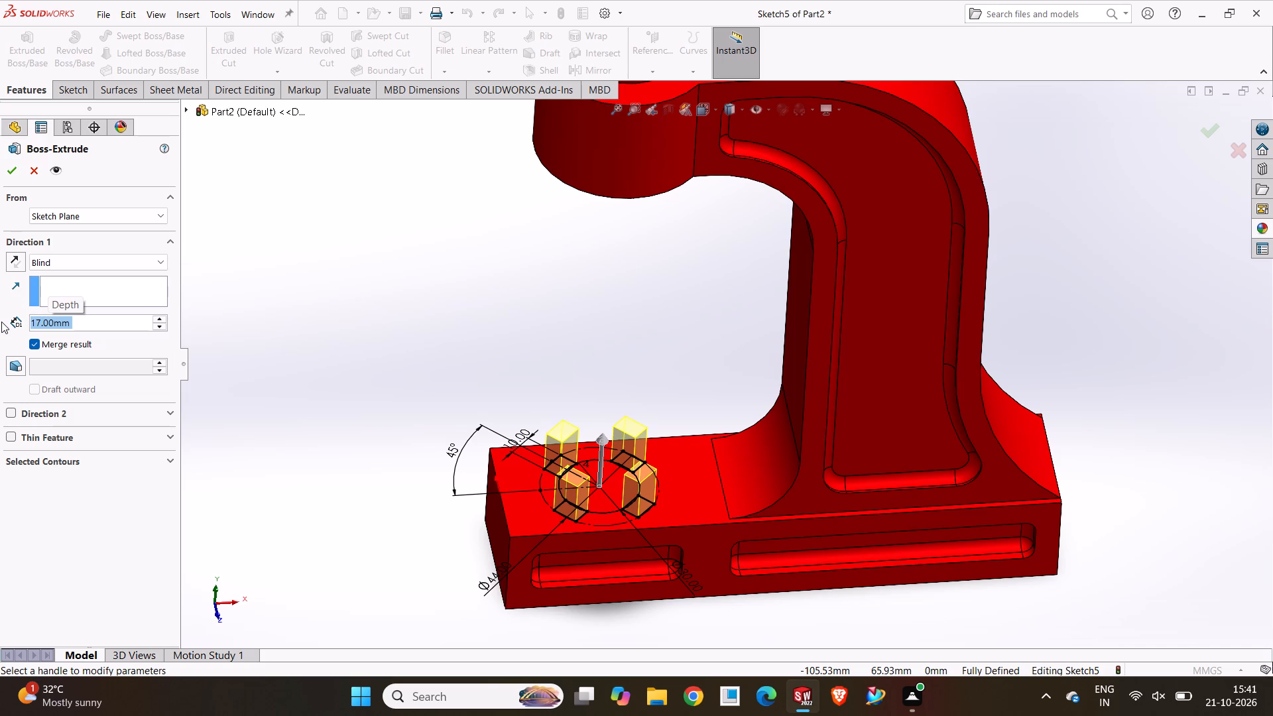
pyautogui.click(19, 160)
pyautogui.click(389, 265)
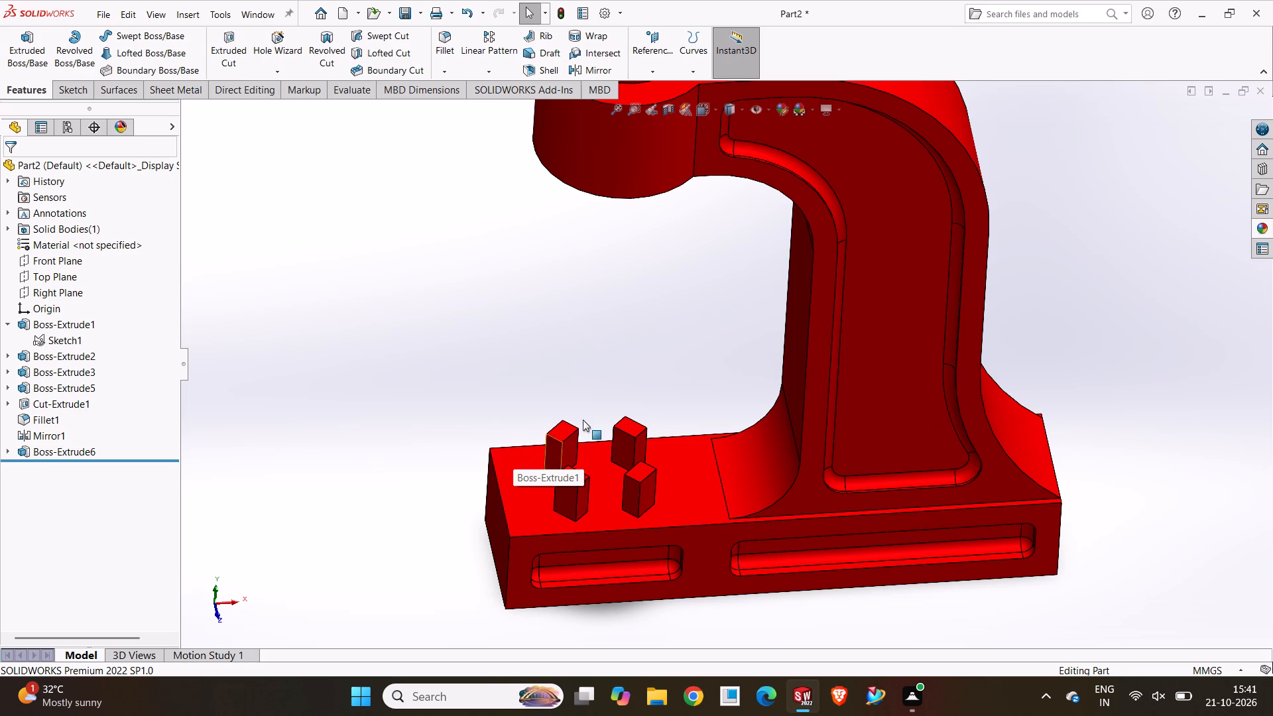
# Start a 4 mm fillet on the two opposite top edges and matching base edges of the front post nearest the arm.
pyautogui.click(448, 76)
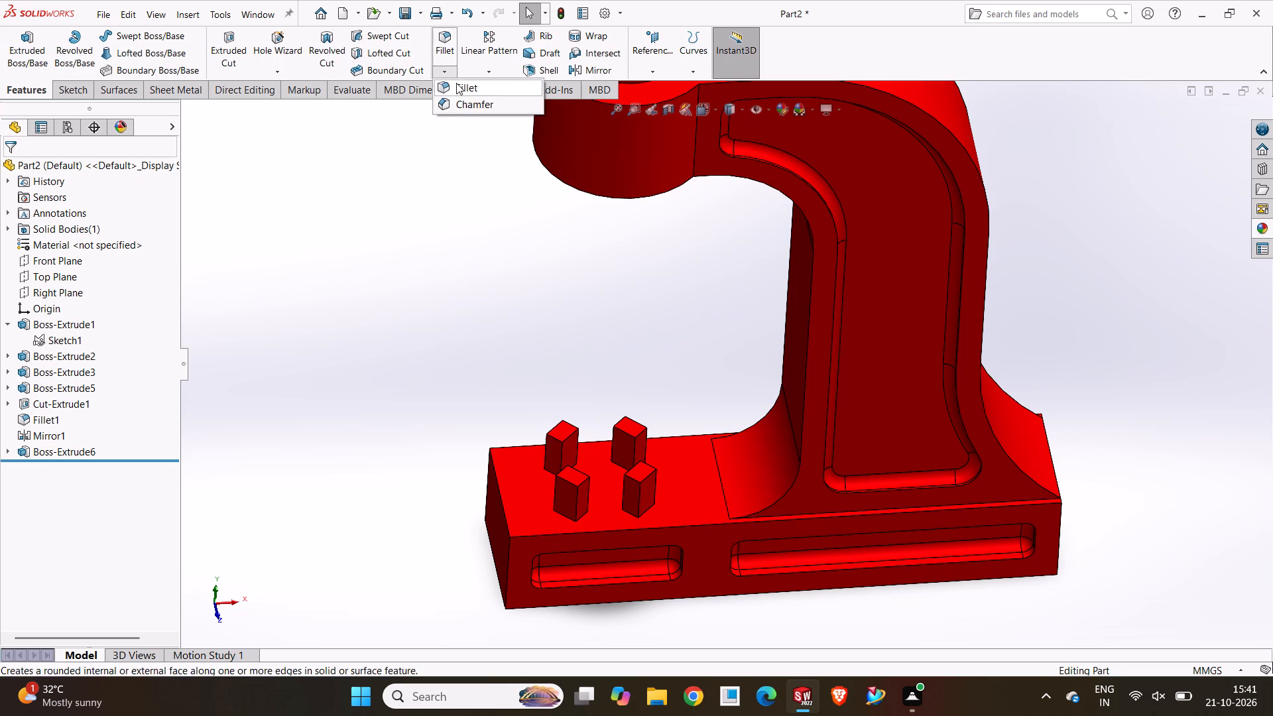
pyautogui.click(457, 82)
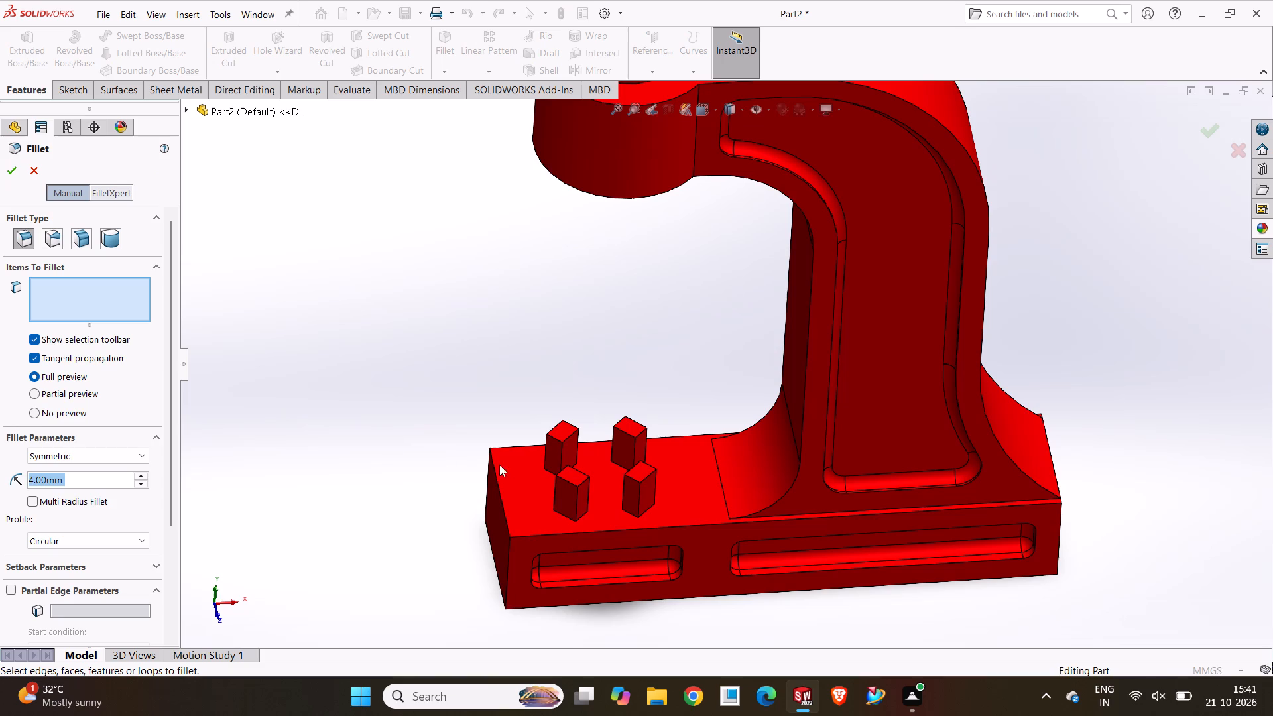
pyautogui.scroll(-5, 723, 476)
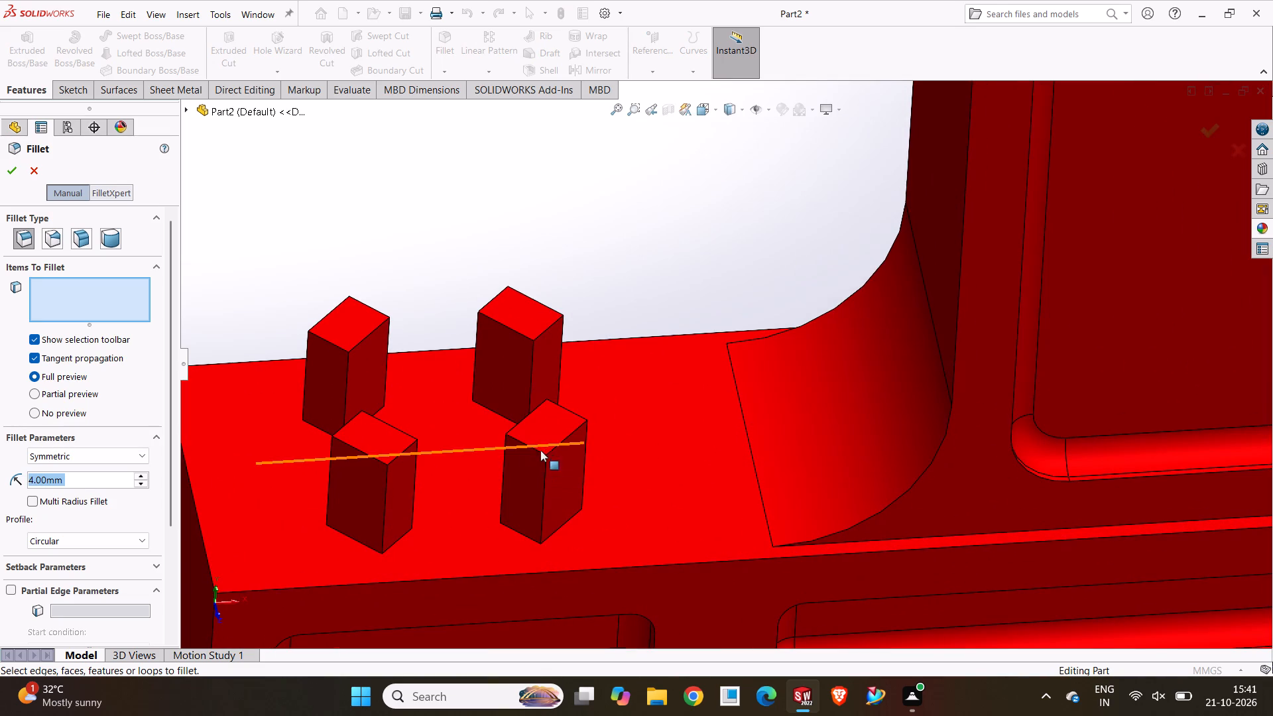
pyautogui.click(540, 450)
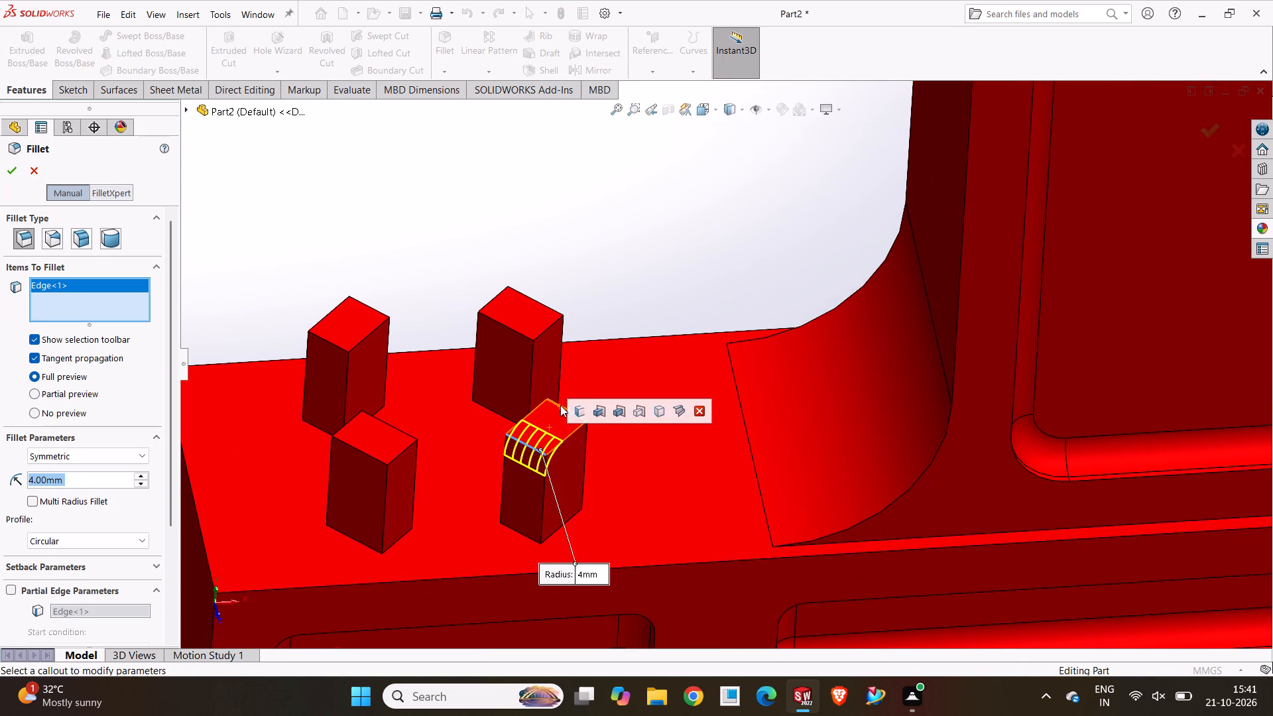
pyautogui.click(560, 405)
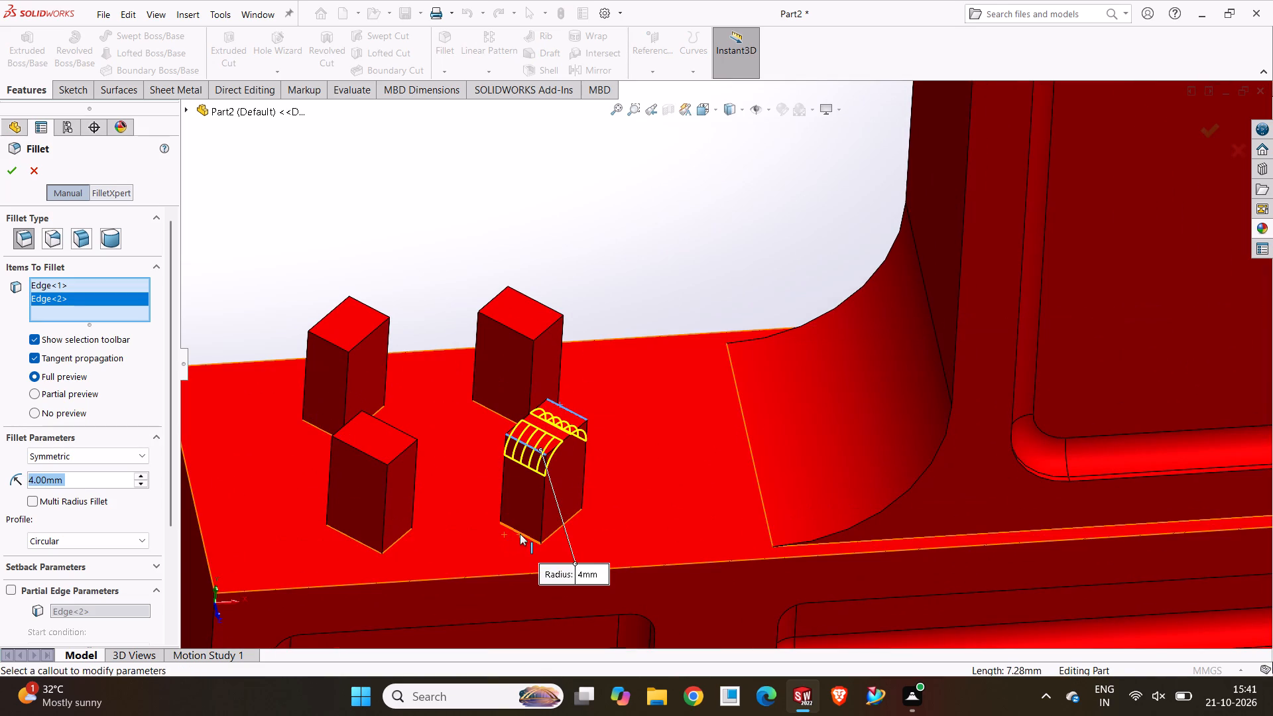
pyautogui.click(520, 533)
pyautogui.moveTo(610, 516); pyautogui.dragTo(502, 526, button='middle')
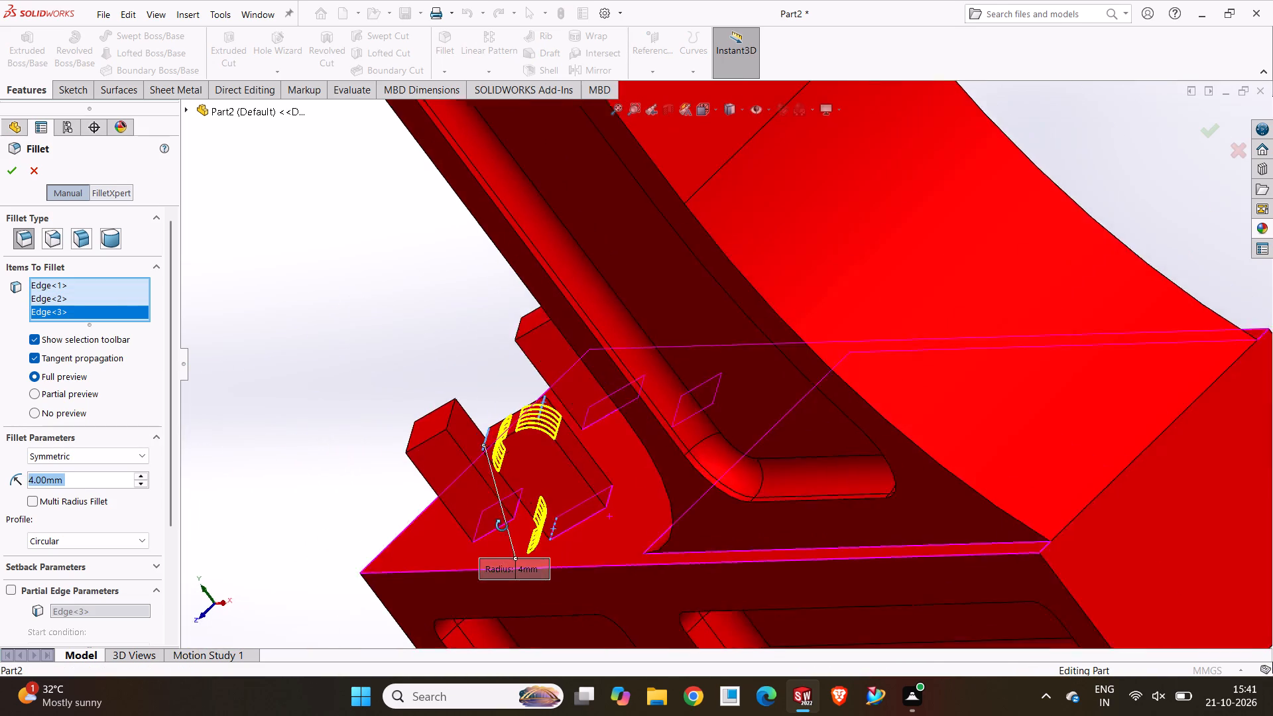
pyautogui.moveTo(502, 526); pyautogui.dragTo(499, 538, button='middle')
pyautogui.click(612, 494)
# Add the opposite top edges and matching base edges of the front post near the base's free end to the fillet.
pyautogui.scroll(3, 575, 493)
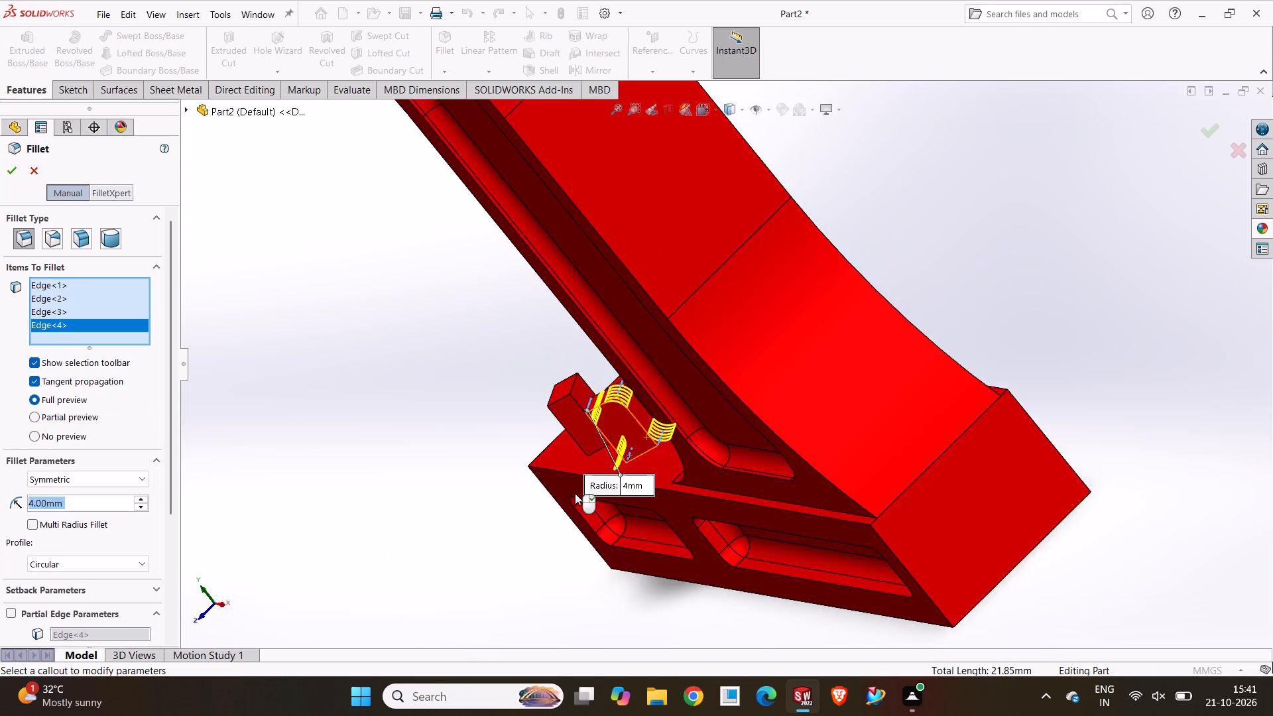
pyautogui.moveTo(575, 493); pyautogui.dragTo(623, 467, button='middle')
pyautogui.scroll(-4, 644, 433)
pyautogui.moveTo(652, 405); pyautogui.dragTo(706, 372, button='middle')
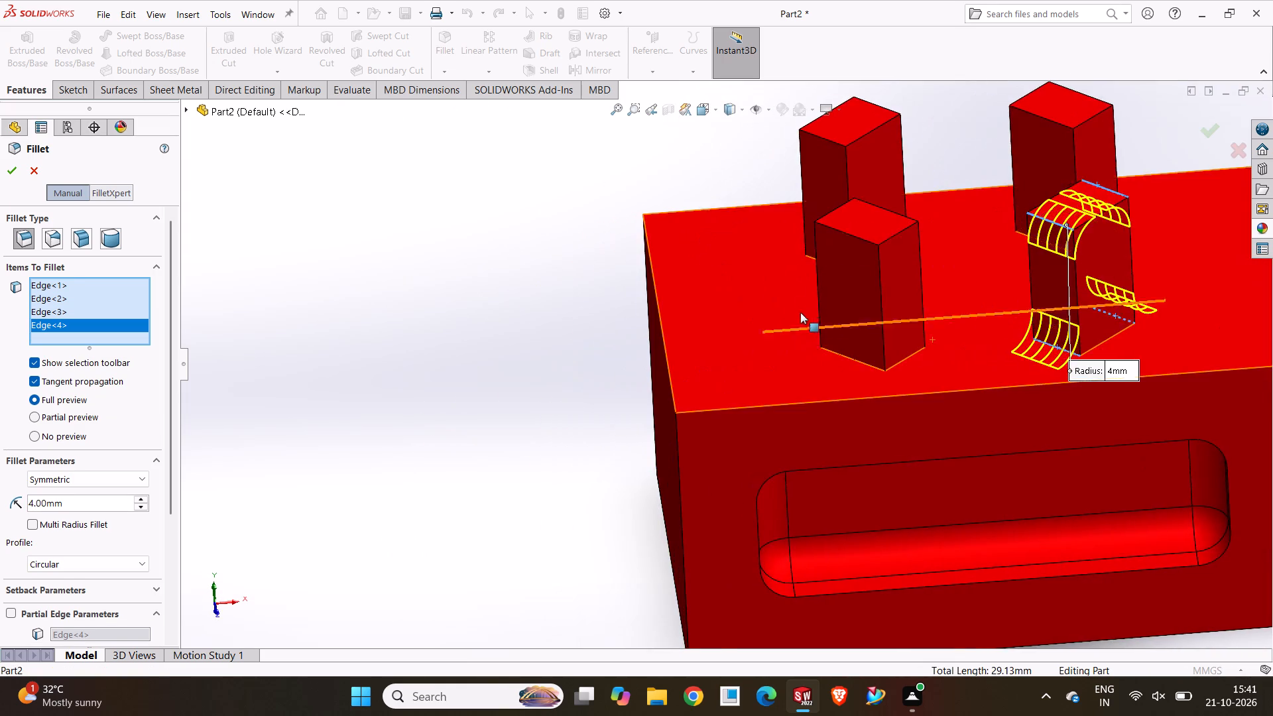
pyautogui.scroll(-5, 806, 299)
pyautogui.click(902, 165)
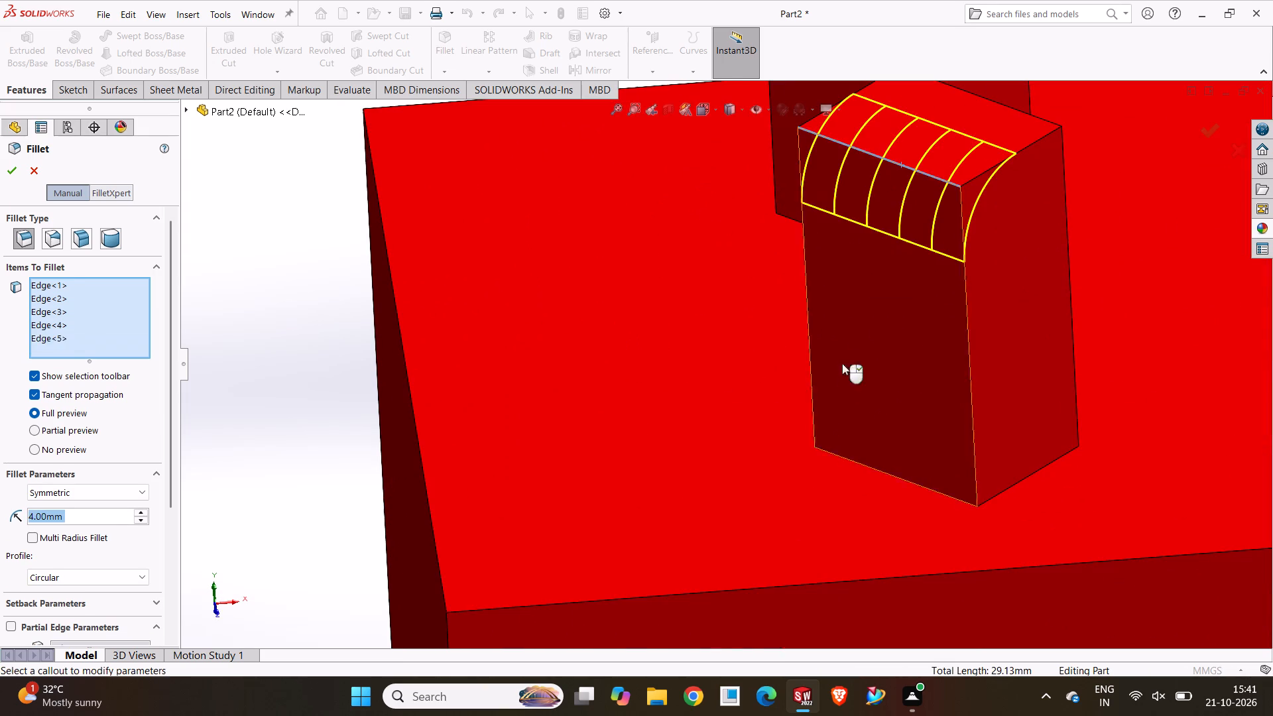
pyautogui.click(848, 459)
pyautogui.moveTo(1002, 387); pyautogui.dragTo(890, 421, button='middle')
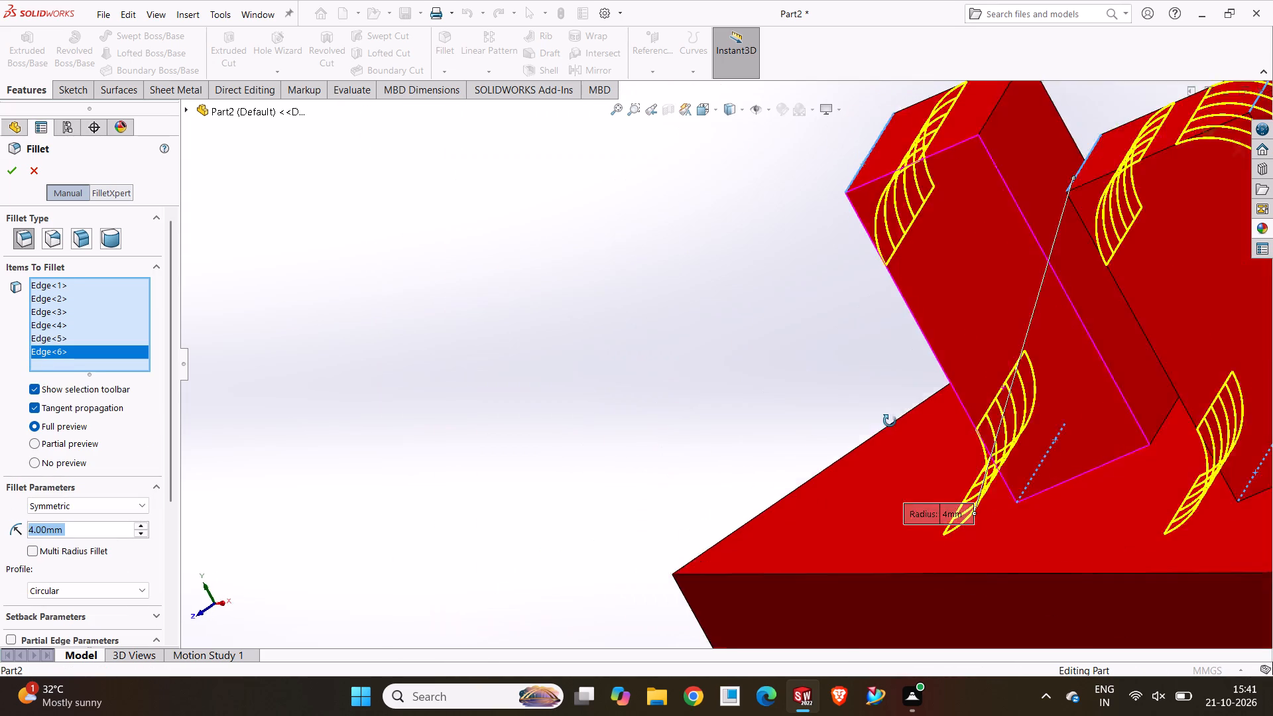
pyautogui.moveTo(890, 421); pyautogui.dragTo(886, 427, button='middle')
pyautogui.click(985, 114)
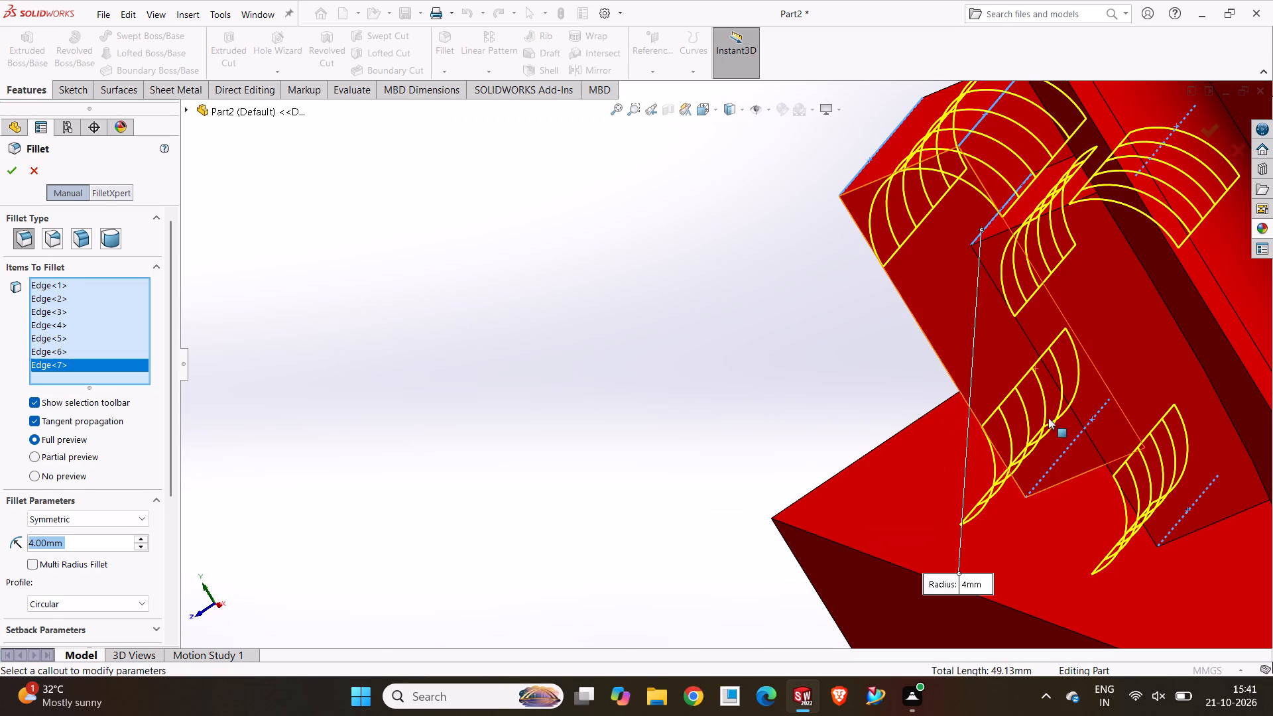
pyautogui.moveTo(1052, 452); pyautogui.dragTo(1082, 427, button='middle')
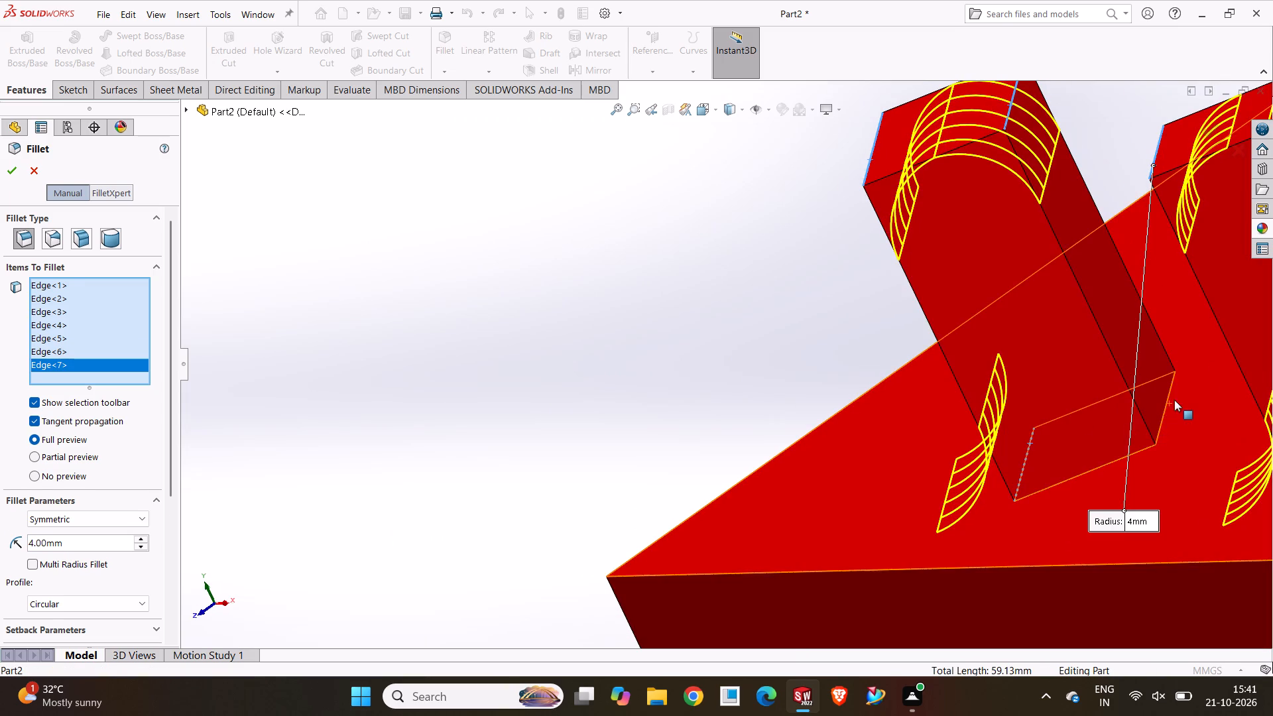
pyautogui.click(1171, 387)
# Add the opposite top edges and matching base edges of the rear post near the base's free end to the fillet.
pyautogui.scroll(4, 1027, 352)
pyautogui.scroll(3, 907, 268)
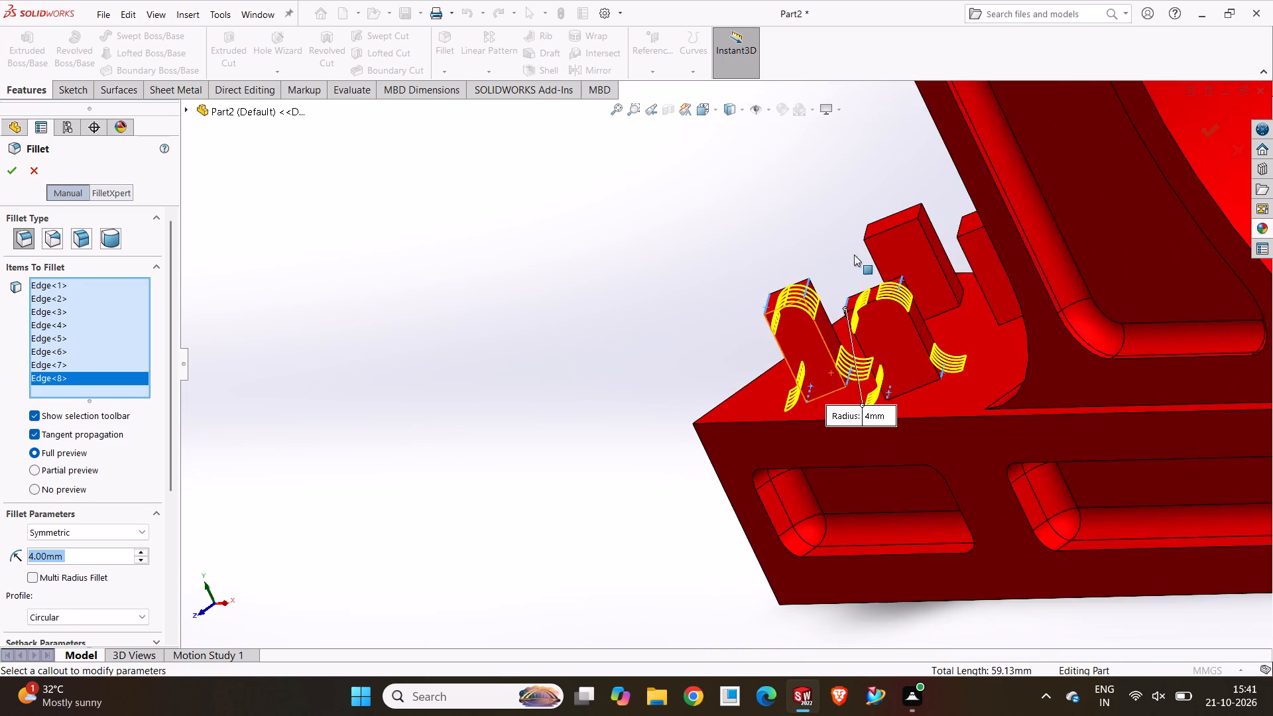
pyautogui.moveTo(844, 242); pyautogui.dragTo(1058, 268, button='middle')
pyautogui.scroll(-4, 908, 241)
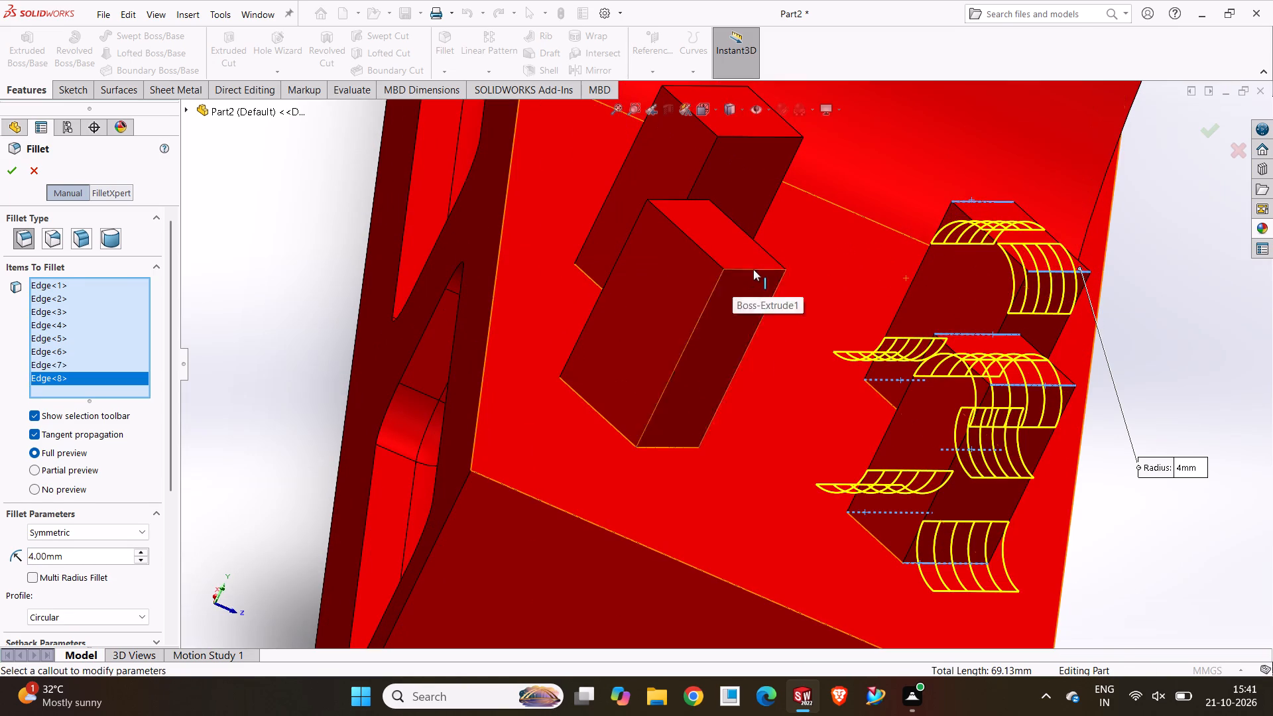
pyautogui.click(756, 267)
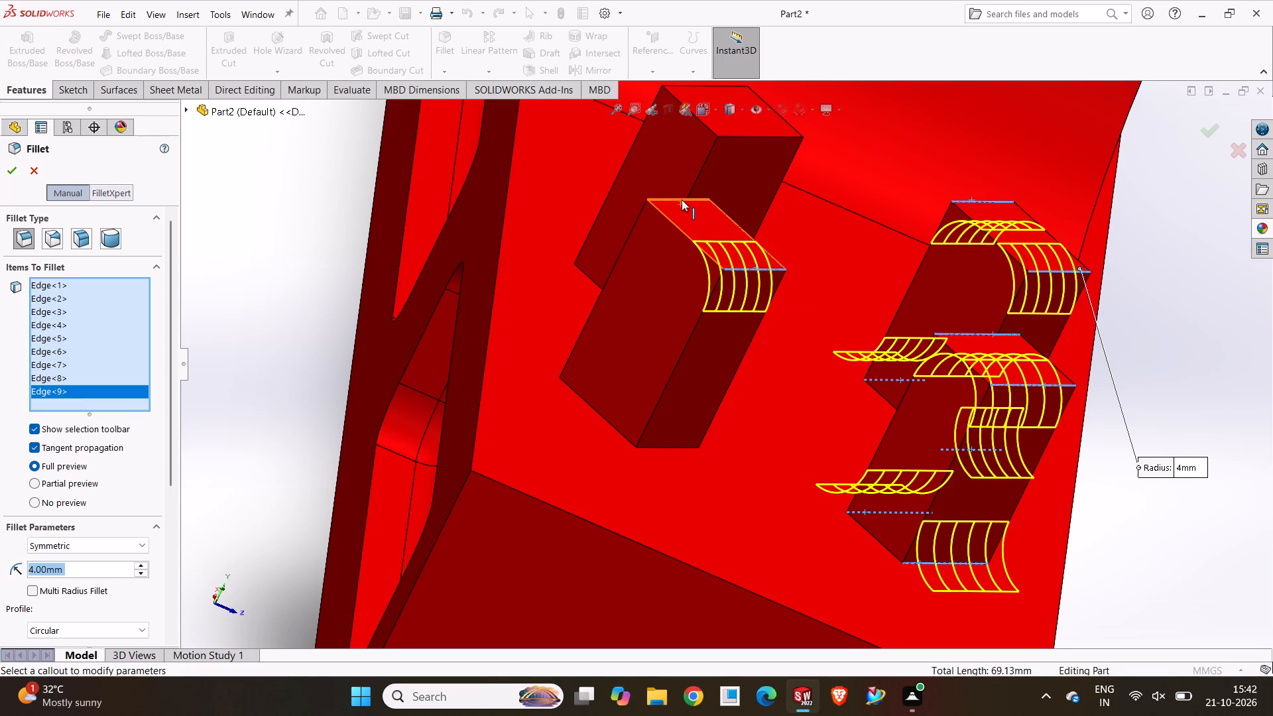
pyautogui.click(682, 200)
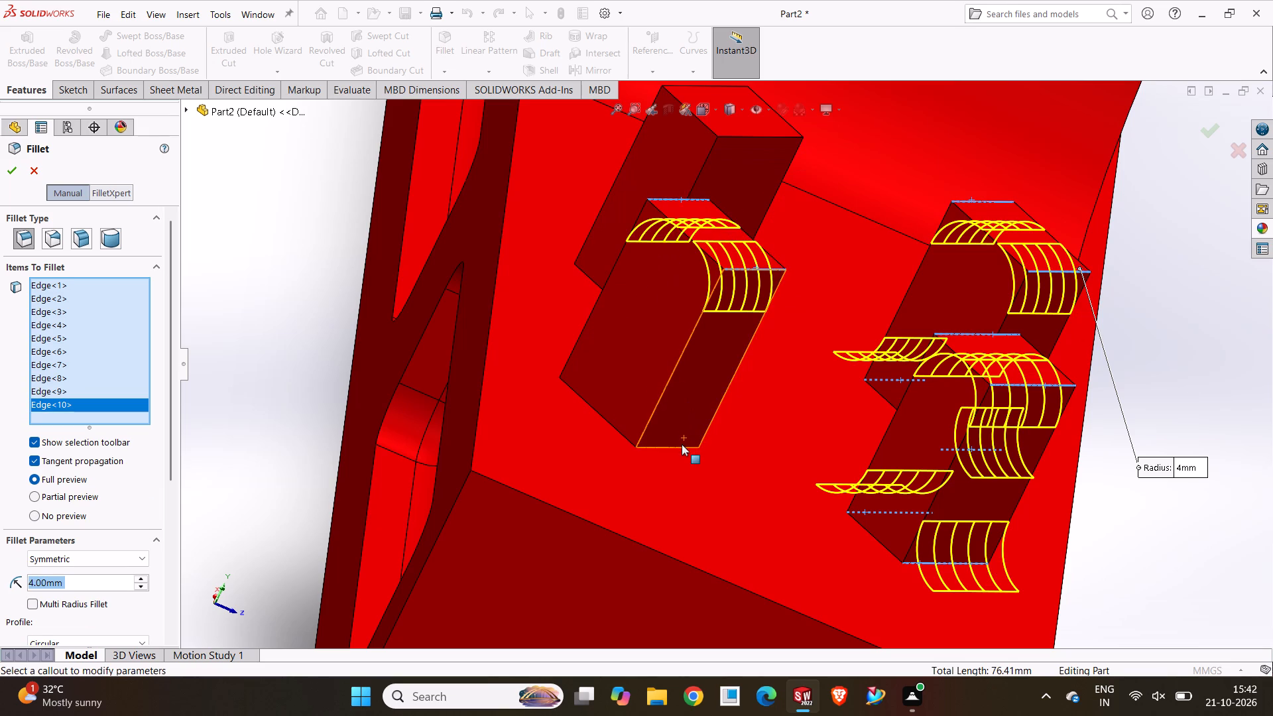
pyautogui.click(679, 447)
pyautogui.scroll(4, 687, 424)
pyautogui.moveTo(681, 404); pyautogui.dragTo(785, 497, button='middle')
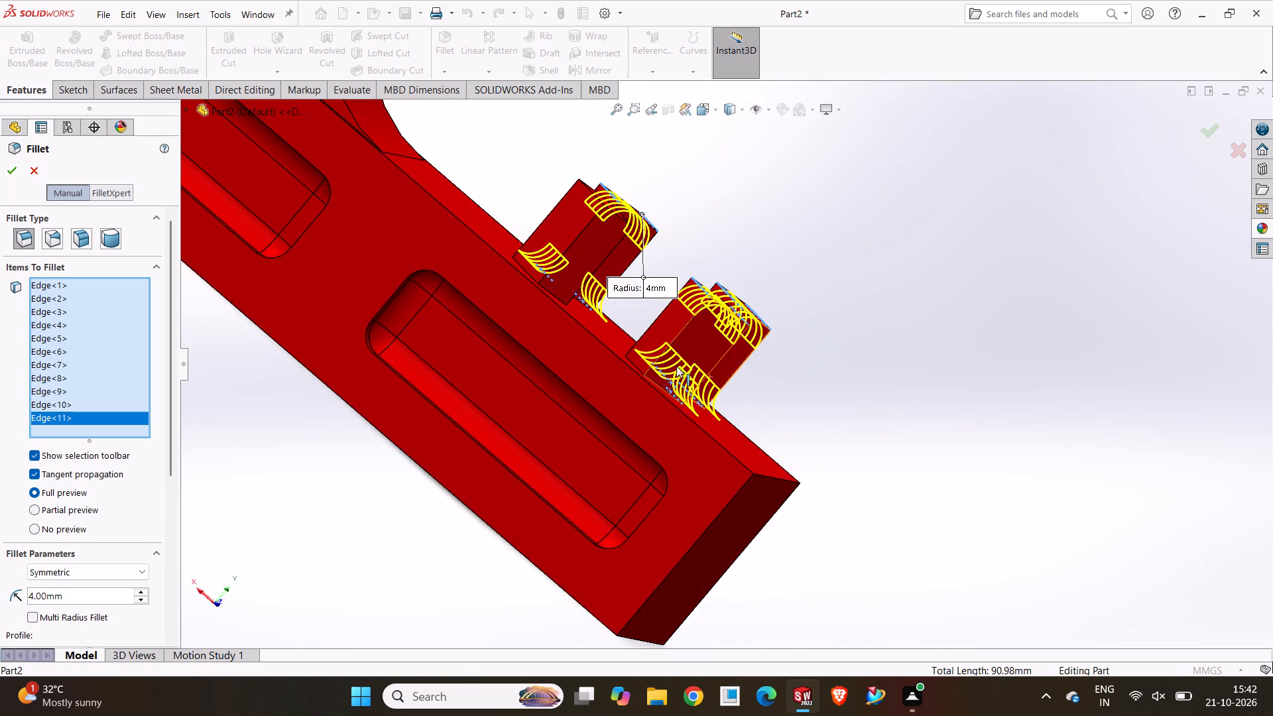
pyautogui.scroll(-4, 676, 366)
pyautogui.moveTo(622, 341); pyautogui.dragTo(628, 436, button='middle')
pyautogui.scroll(1, 623, 431)
pyautogui.moveTo(637, 383); pyautogui.dragTo(670, 437, button='middle')
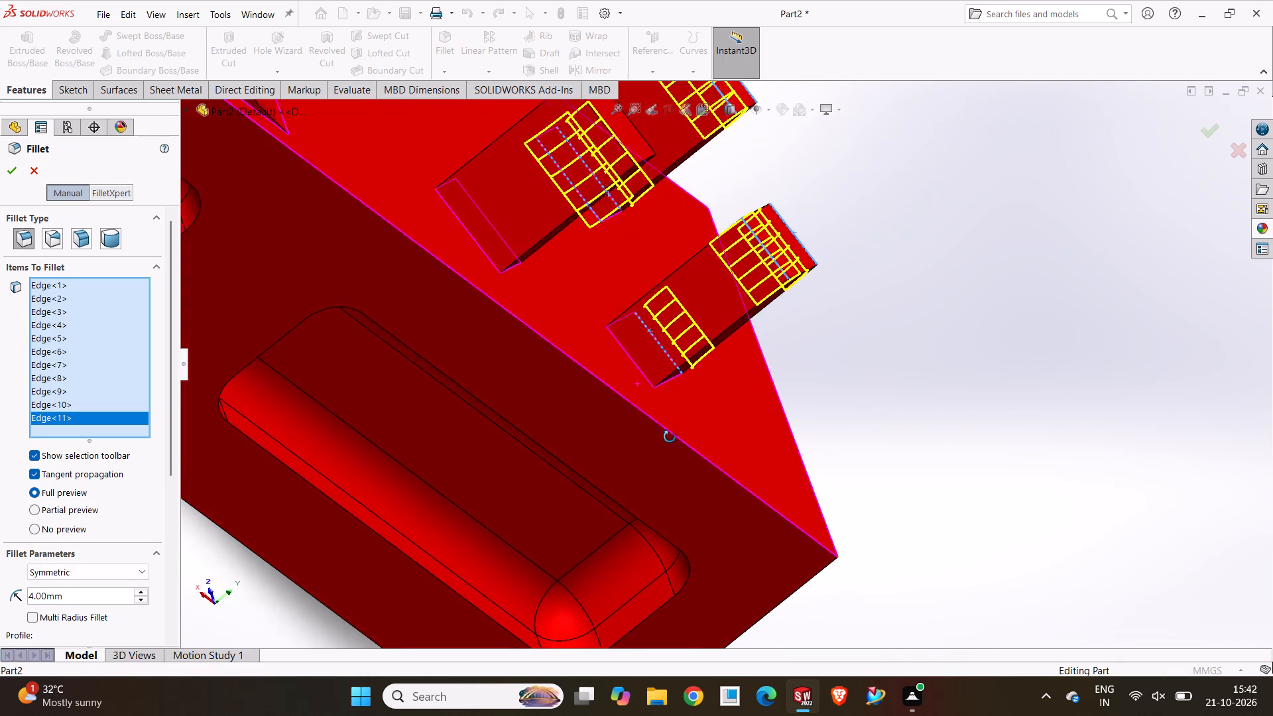
pyautogui.moveTo(670, 437); pyautogui.dragTo(670, 439, button='middle')
pyautogui.click(645, 375)
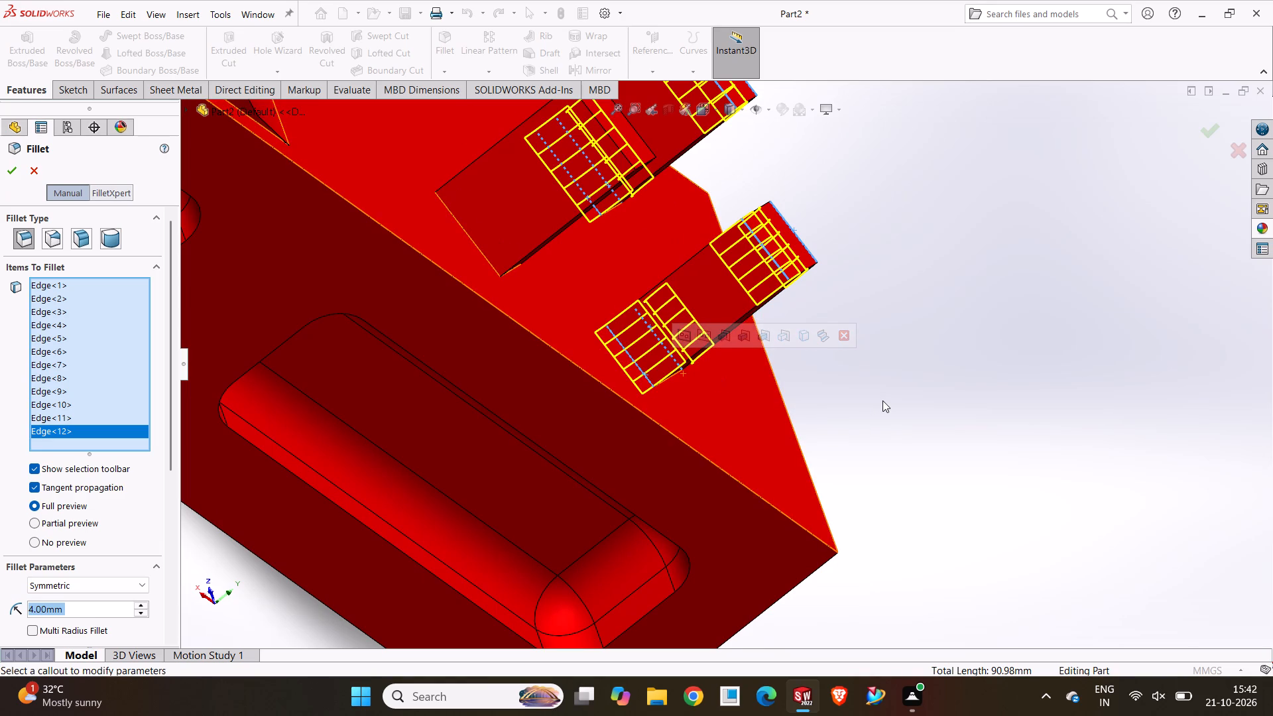
# Add the opposite top and base edges of the rear post nearest the arm and complete the 4 mm fillet.
pyautogui.scroll(3, 662, 298)
pyautogui.moveTo(657, 291); pyautogui.dragTo(597, 251, button='middle')
pyautogui.scroll(-4, 548, 203)
pyautogui.moveTo(580, 292); pyautogui.dragTo(595, 285, button='middle')
pyautogui.click(593, 260)
pyautogui.scroll(1, 586, 286)
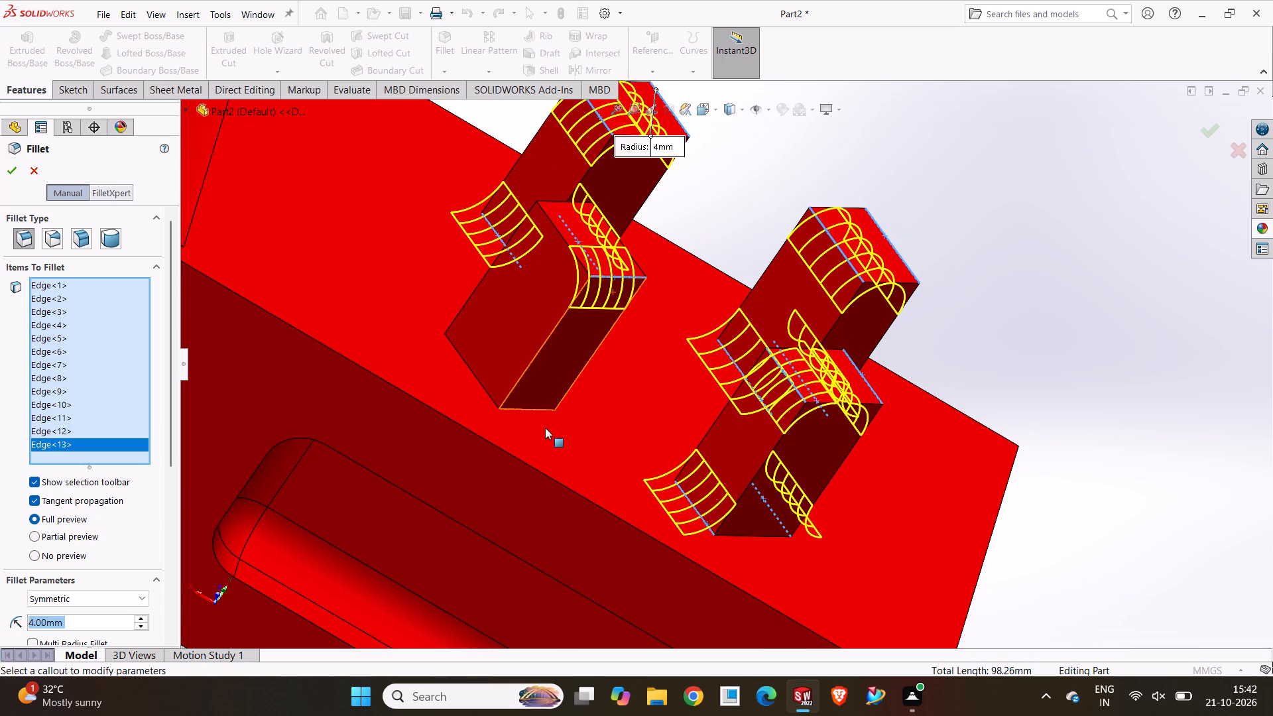
pyautogui.click(543, 412)
pyautogui.scroll(3, 568, 353)
pyautogui.moveTo(570, 353); pyautogui.dragTo(603, 365, button='middle')
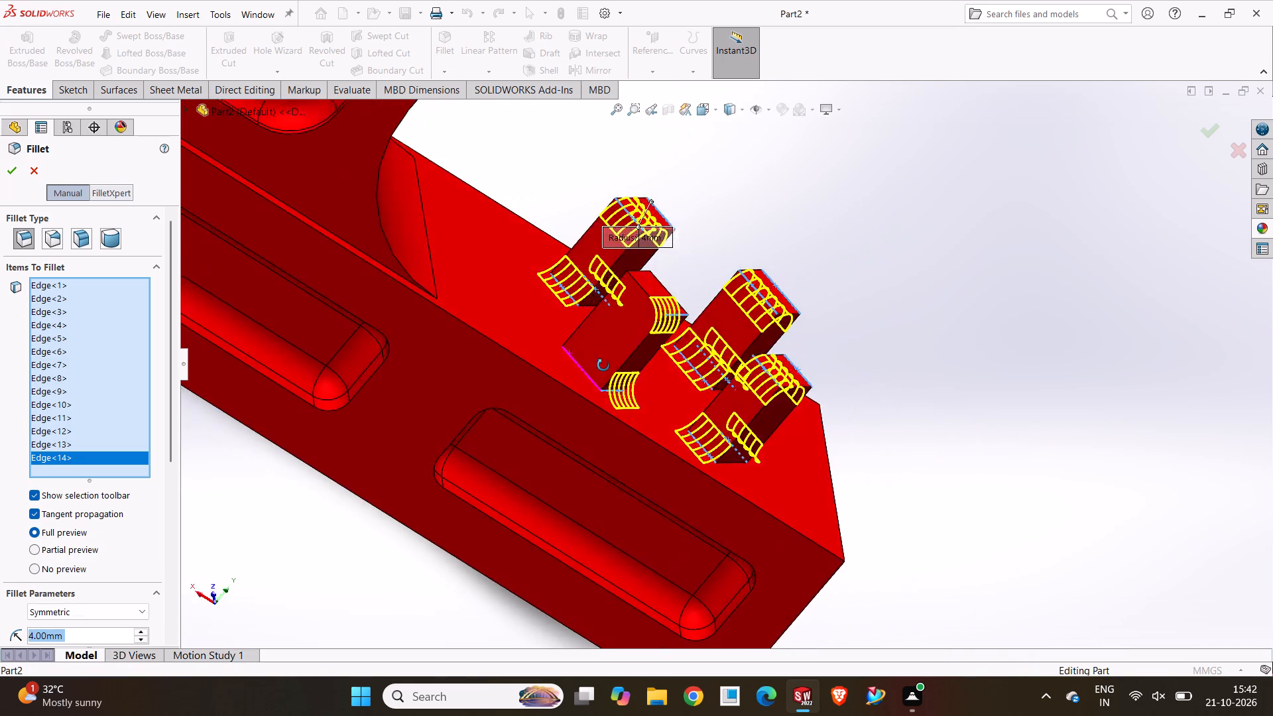
pyautogui.moveTo(603, 365); pyautogui.dragTo(643, 395, button='middle')
pyautogui.scroll(-4, 642, 254)
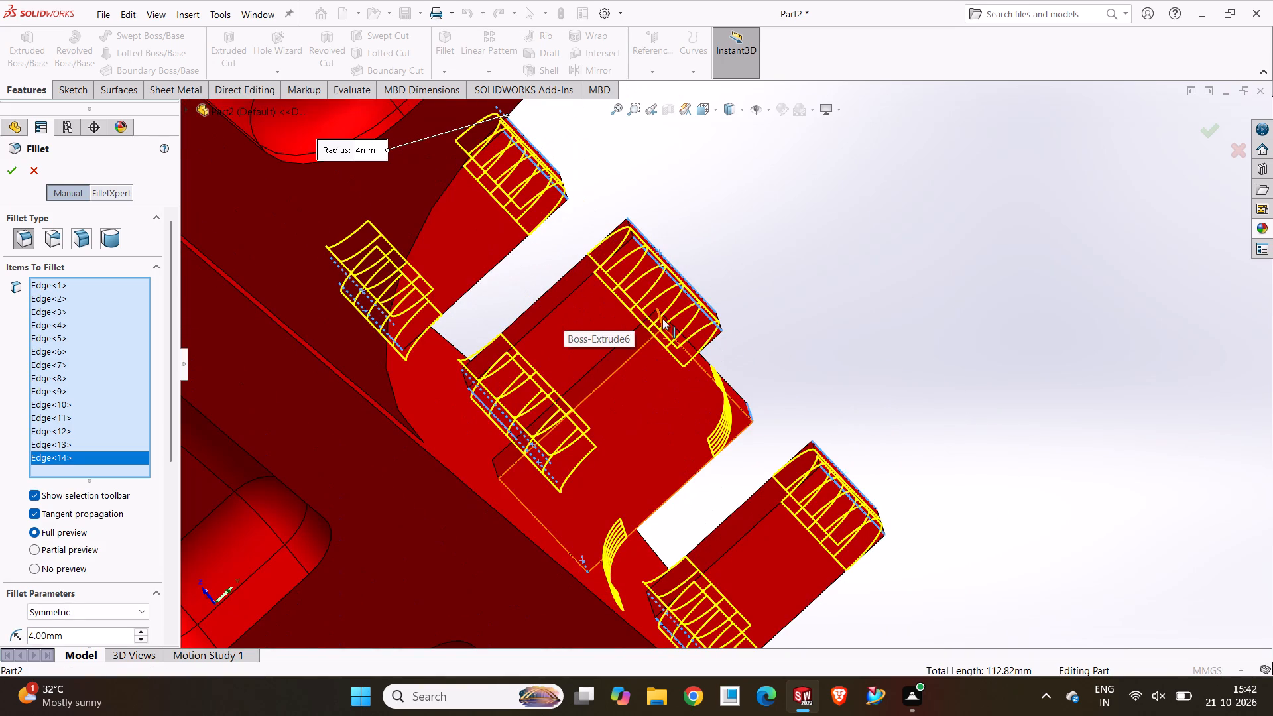
pyautogui.click(662, 318)
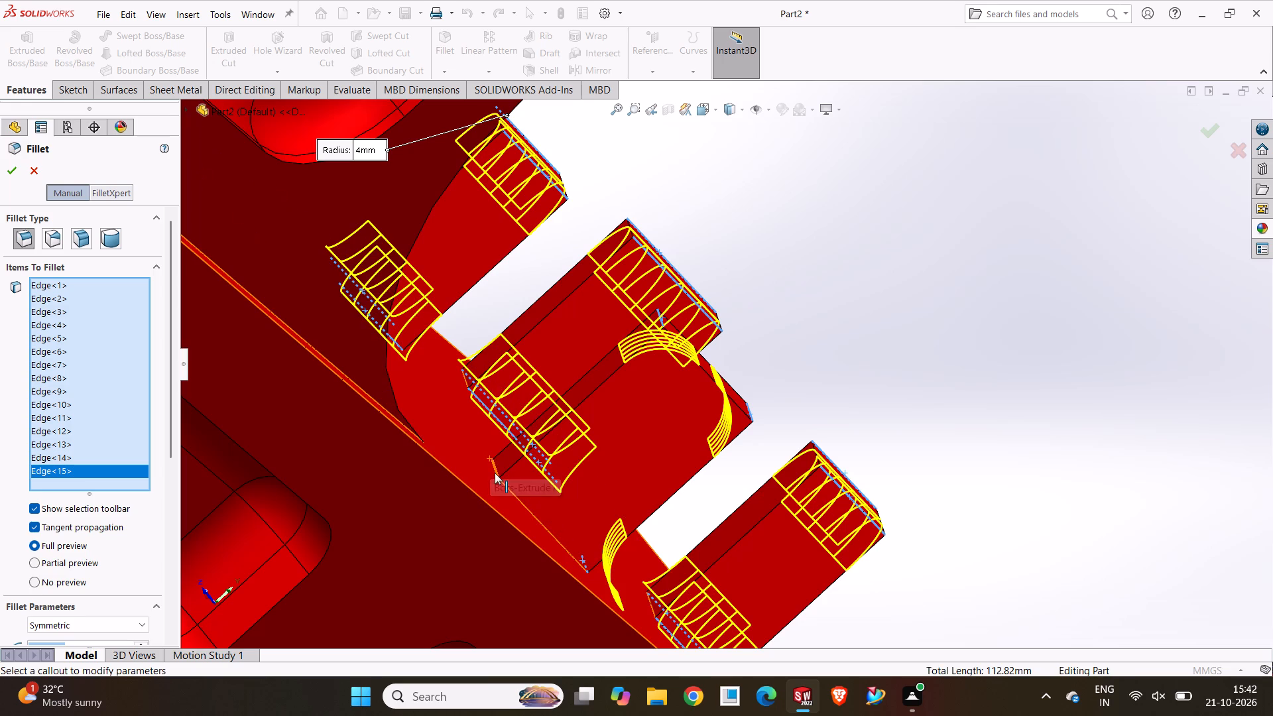
pyautogui.click(495, 473)
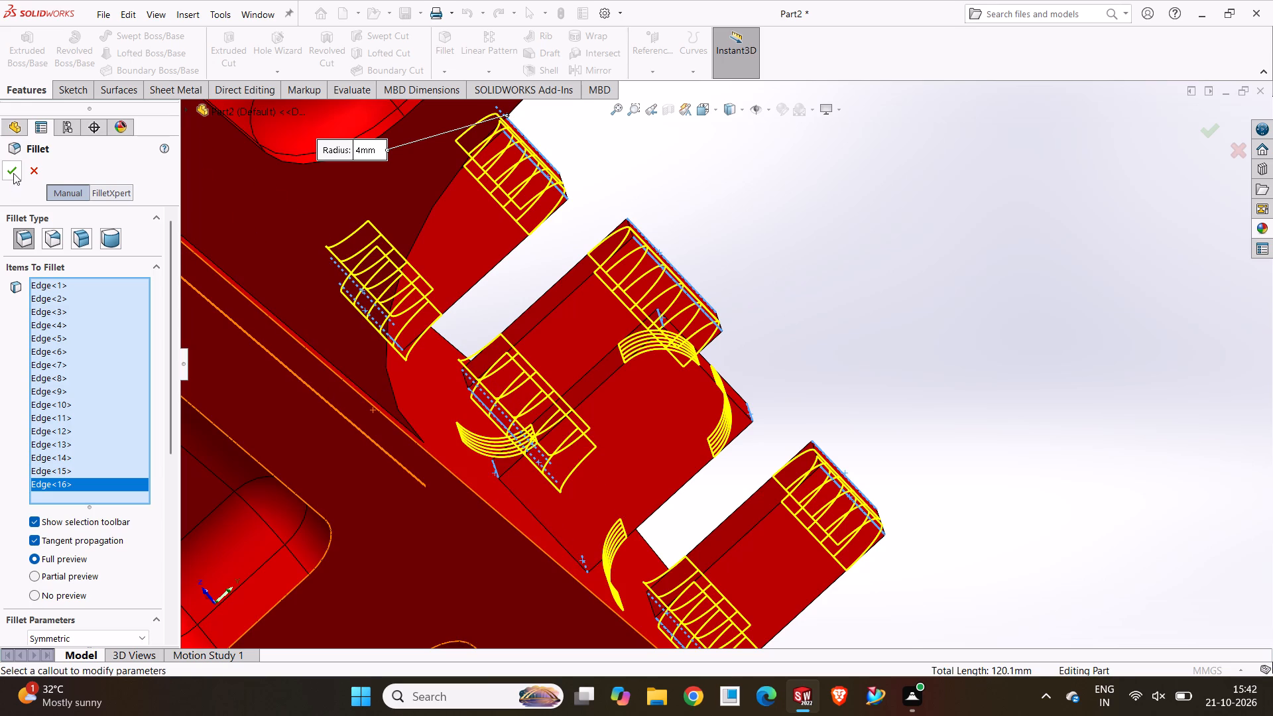
pyautogui.click(13, 173)
# Examine the filleted posts on the base from several sides.
pyautogui.click(861, 315)
pyautogui.scroll(3, 867, 359)
pyautogui.moveTo(863, 358); pyautogui.dragTo(721, 206, button='middle')
pyautogui.scroll(3, 790, 329)
pyautogui.moveTo(925, 413); pyautogui.dragTo(810, 404, button='middle')
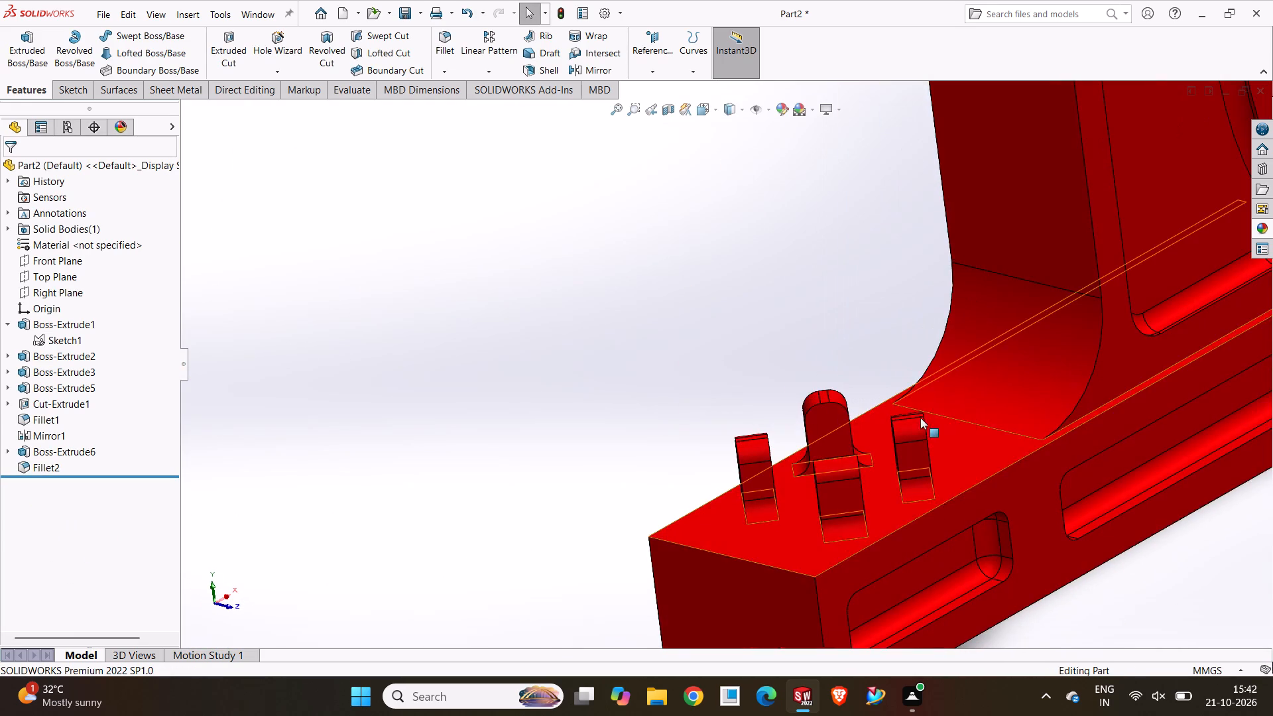
pyautogui.scroll(-3, 826, 418)
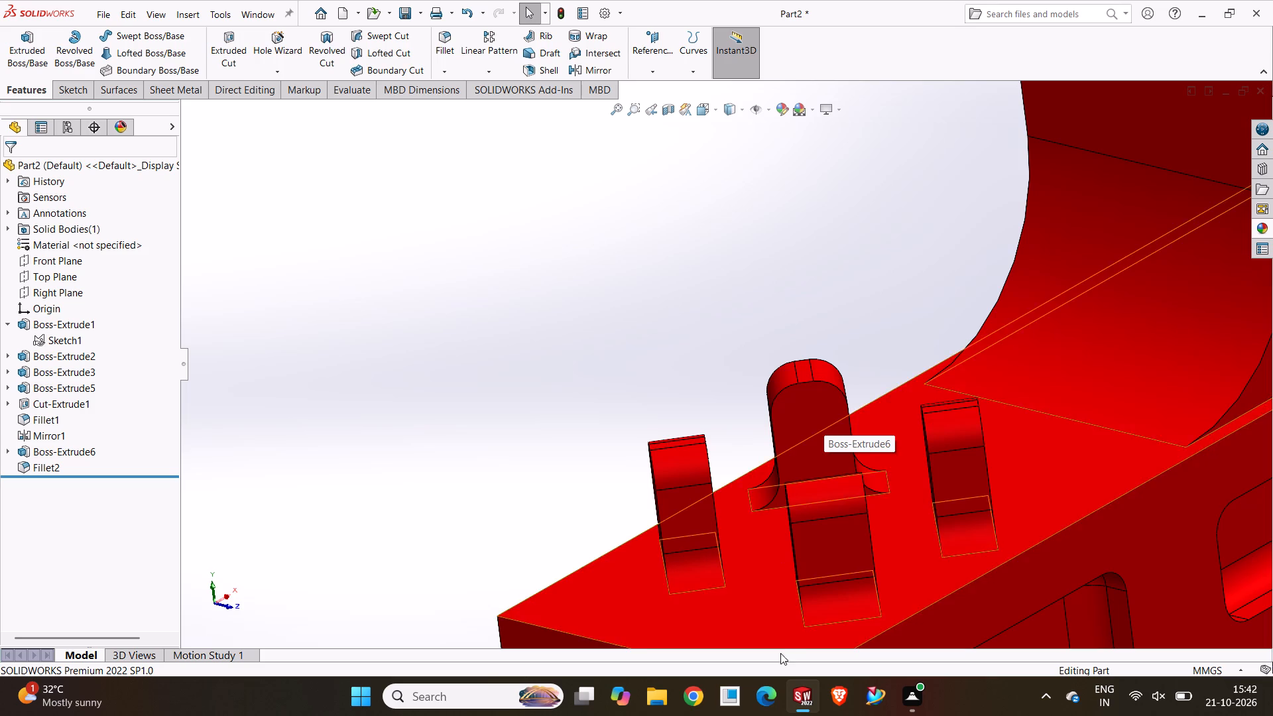
pyautogui.scroll(4, 823, 611)
pyautogui.moveTo(845, 556); pyautogui.dragTo(742, 564, button='middle')
pyautogui.moveTo(888, 453); pyautogui.dragTo(1033, 428, button='middle')
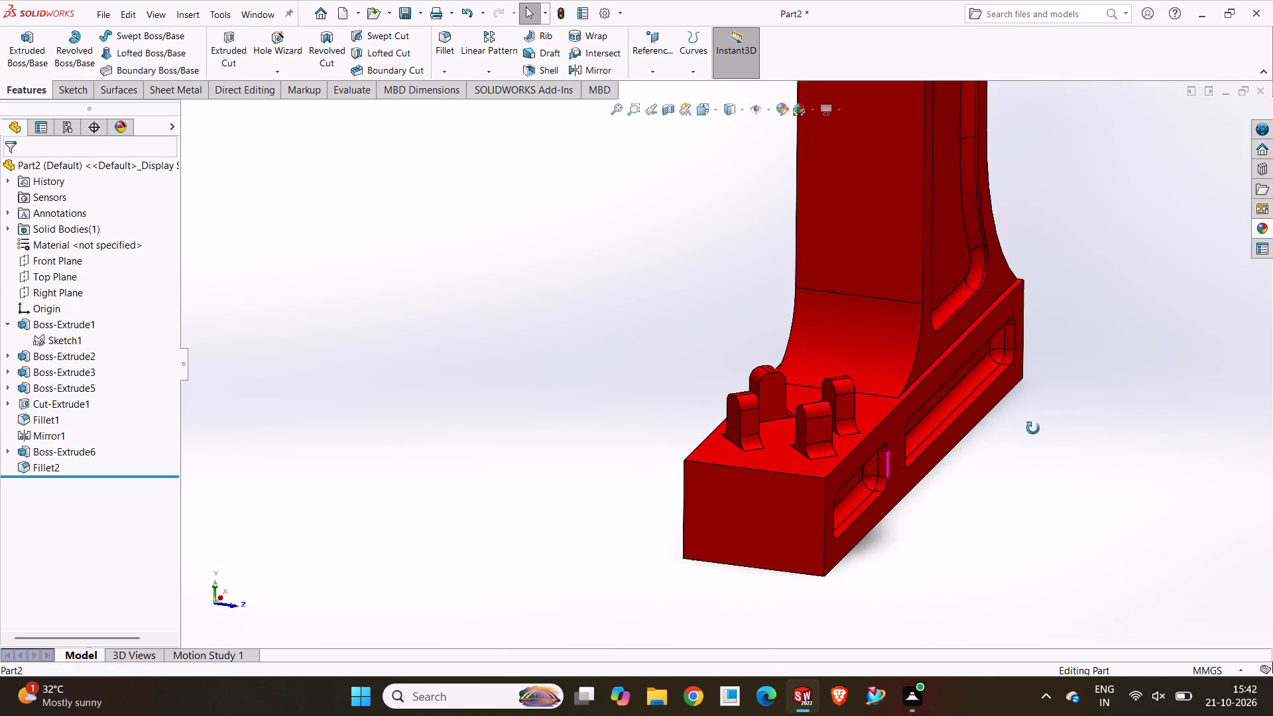
pyautogui.moveTo(1033, 428); pyautogui.dragTo(1141, 429, button='middle')
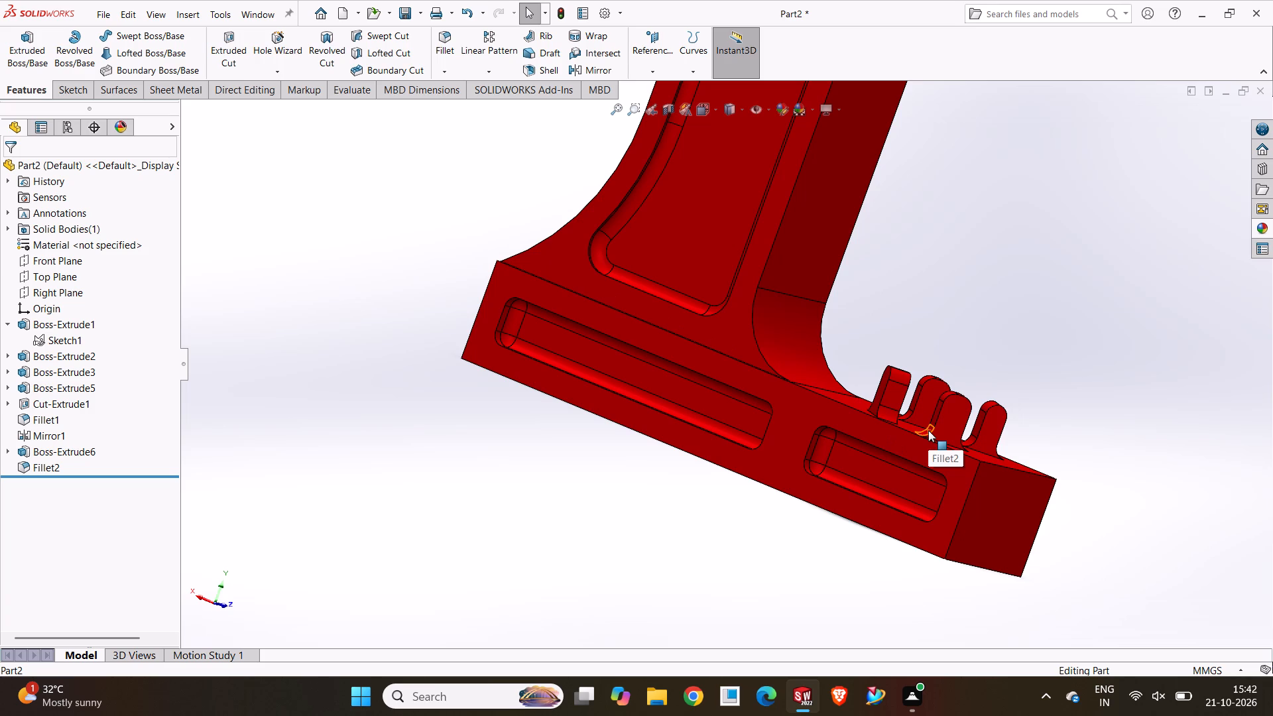
# Start a Hole Wizard hole for the posts using the straight tap hole type.
pyautogui.click(273, 44)
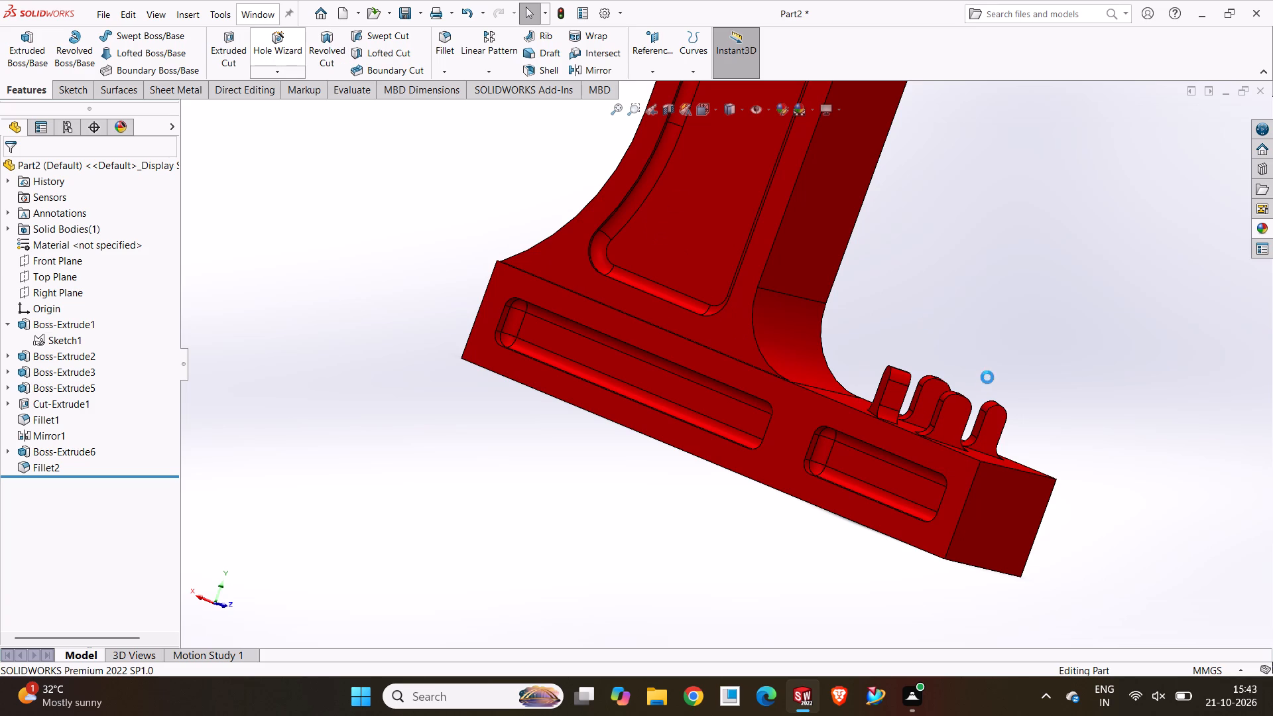
pyautogui.moveTo(995, 436); pyautogui.dragTo(935, 436, button='middle')
pyautogui.moveTo(936, 422); pyautogui.dragTo(891, 428, button='middle')
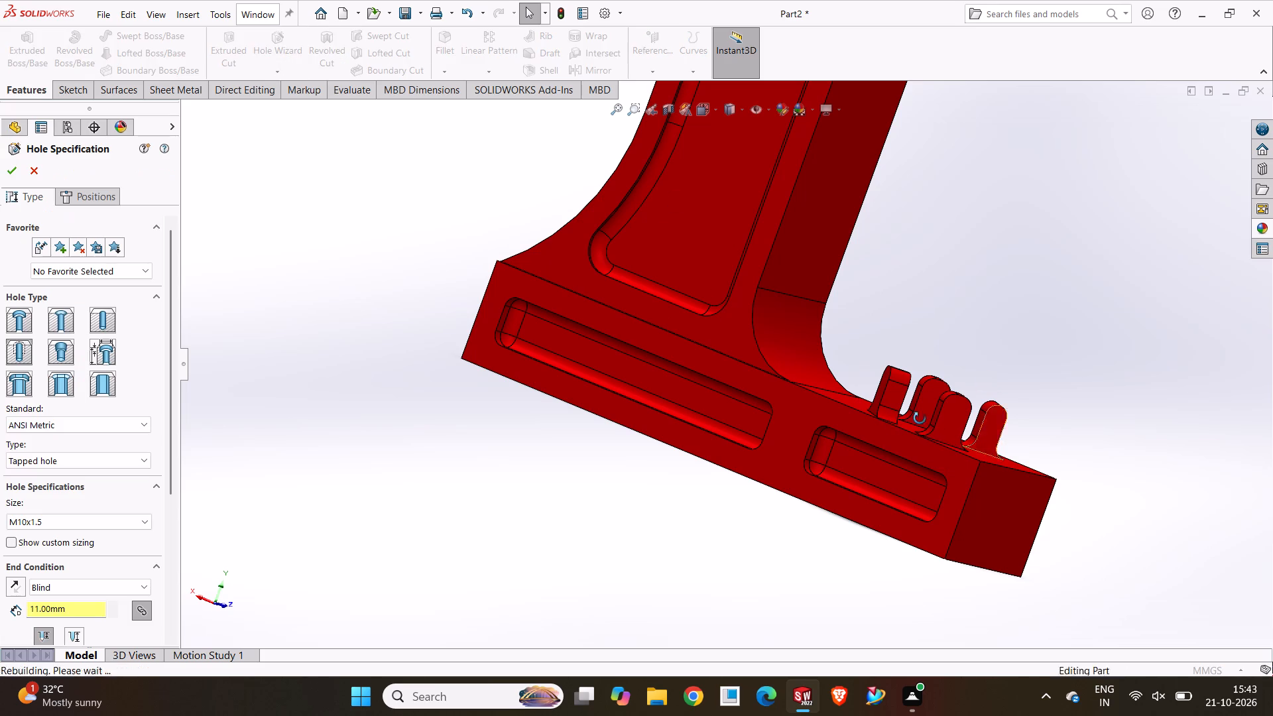
pyautogui.moveTo(922, 418); pyautogui.dragTo(971, 398, button='middle')
pyautogui.scroll(-5, 938, 416)
pyautogui.moveTo(830, 430); pyautogui.dragTo(861, 453, button='middle')
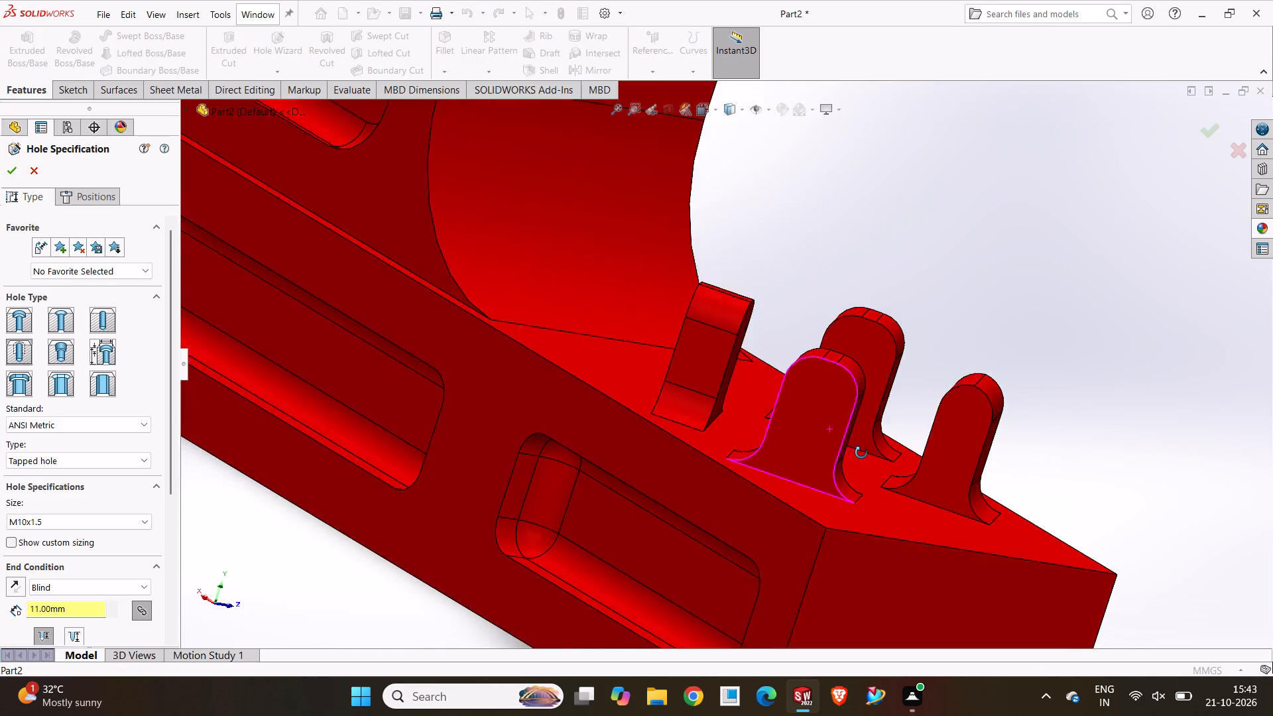
pyautogui.moveTo(861, 453); pyautogui.dragTo(861, 475, button='middle')
pyautogui.scroll(-3, 840, 390)
pyautogui.moveTo(790, 388); pyautogui.dragTo(804, 368, button='middle')
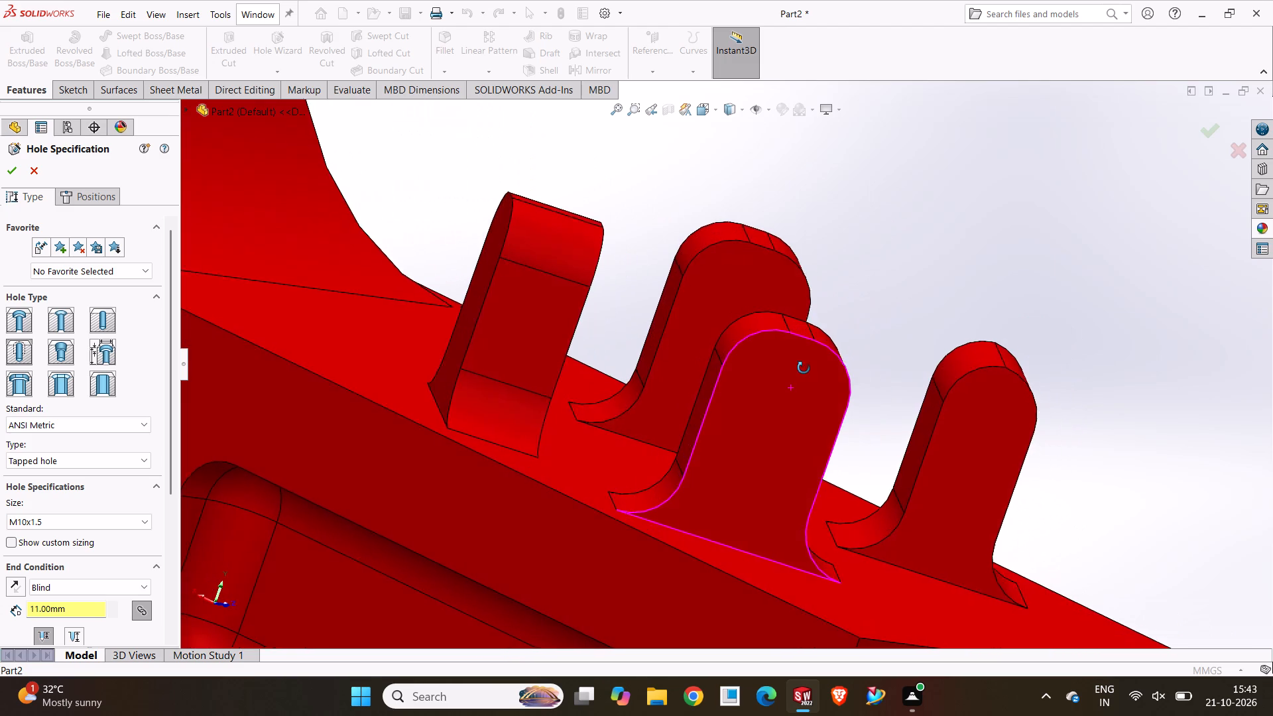
pyautogui.moveTo(804, 368); pyautogui.dragTo(802, 368, button='middle')
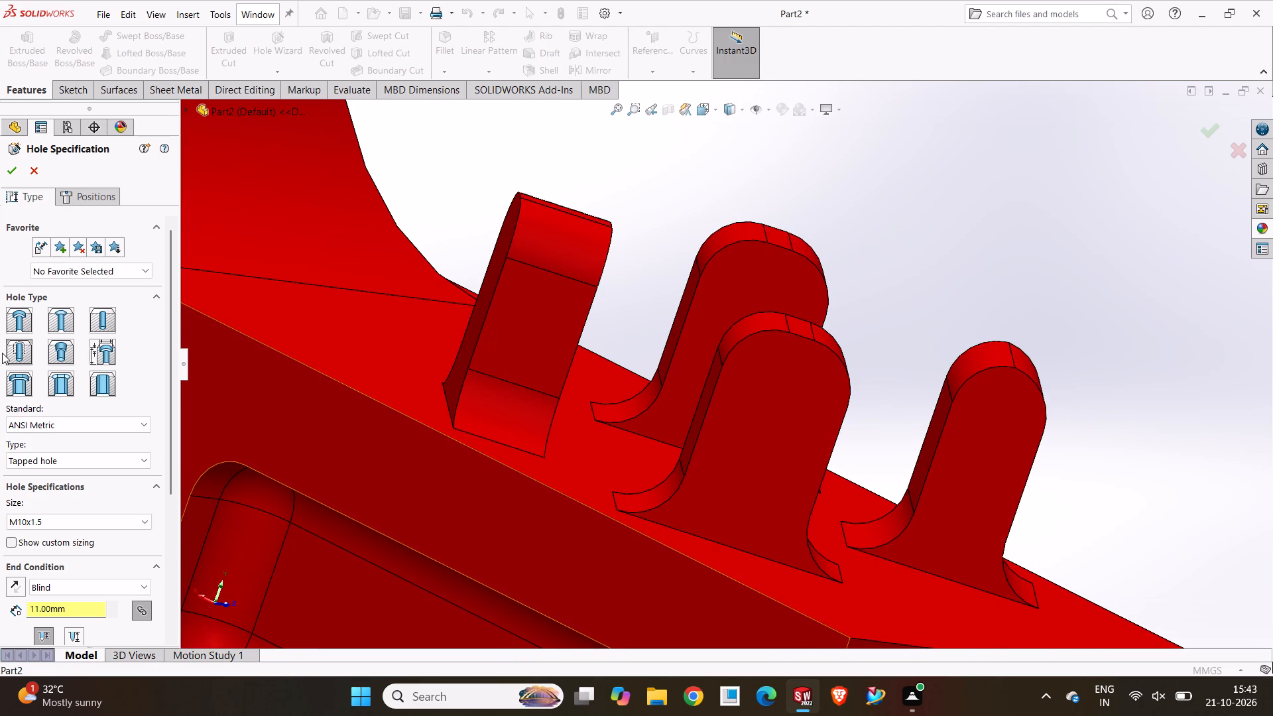
pyautogui.click(6, 352)
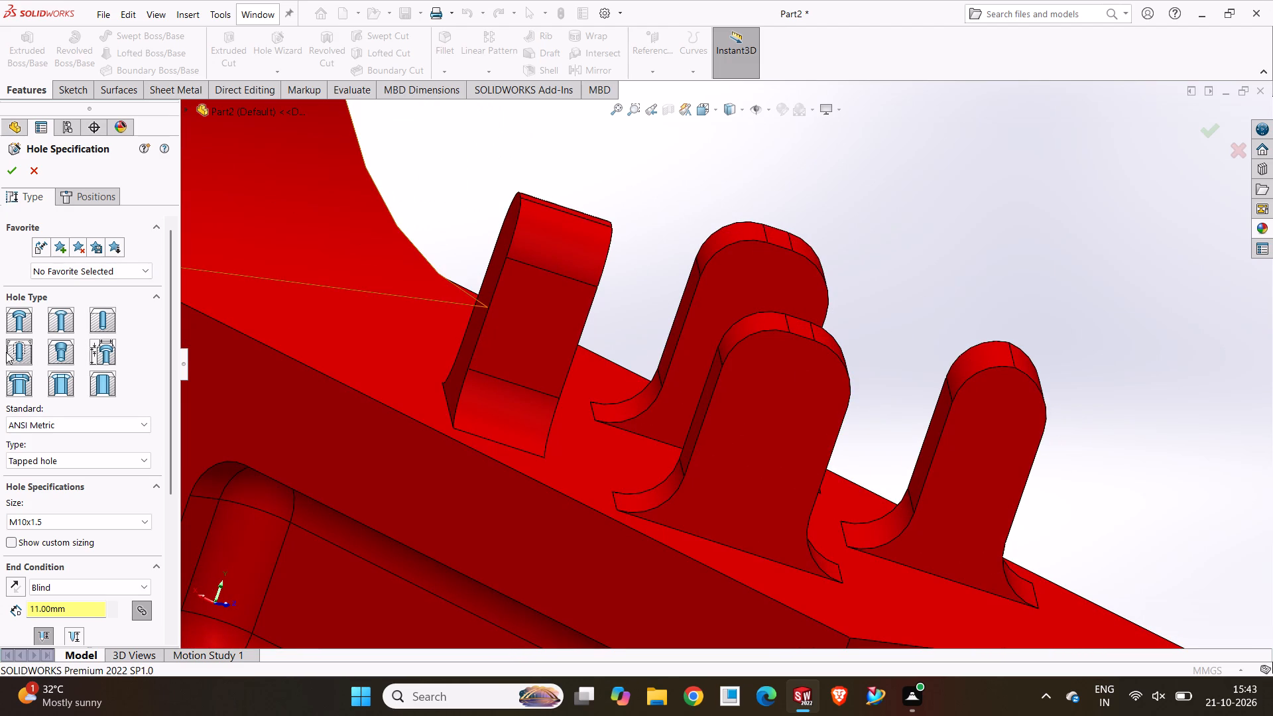
# Set the hole standard to ANSI Inch and its type to Tapped hole.
pyautogui.click(61, 432)
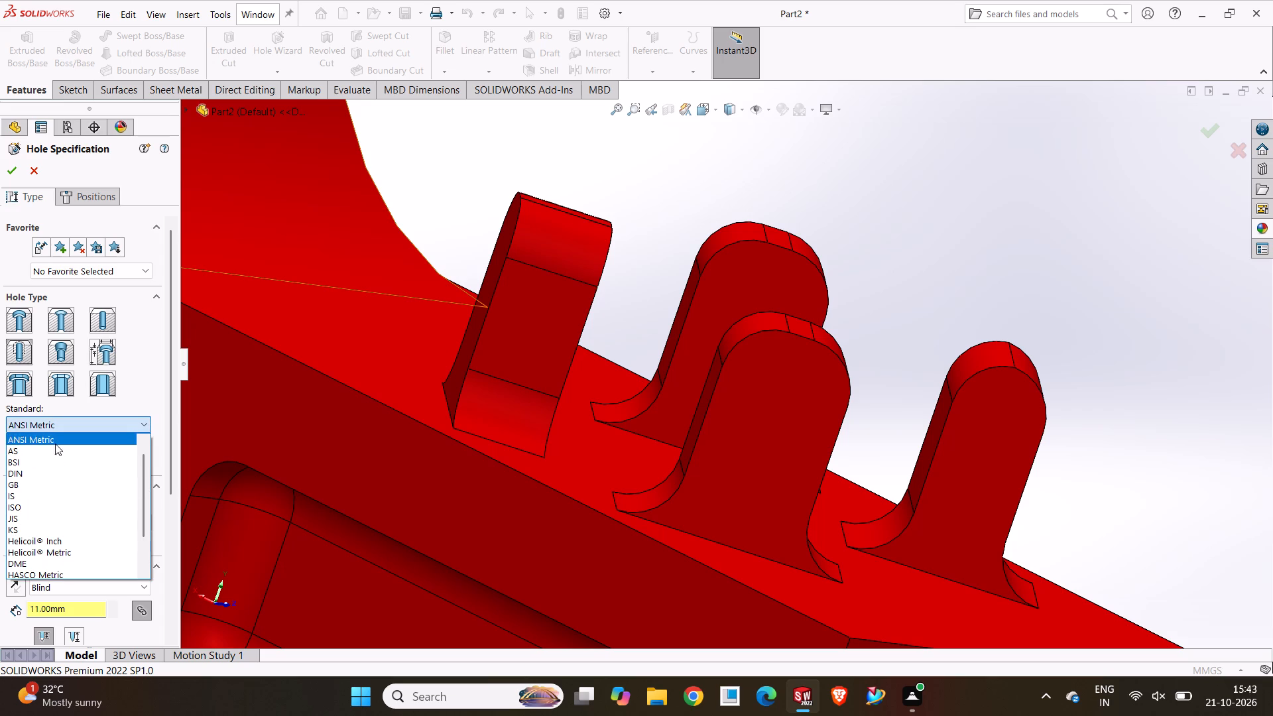
pyautogui.scroll(3, 56, 445)
pyautogui.click(56, 444)
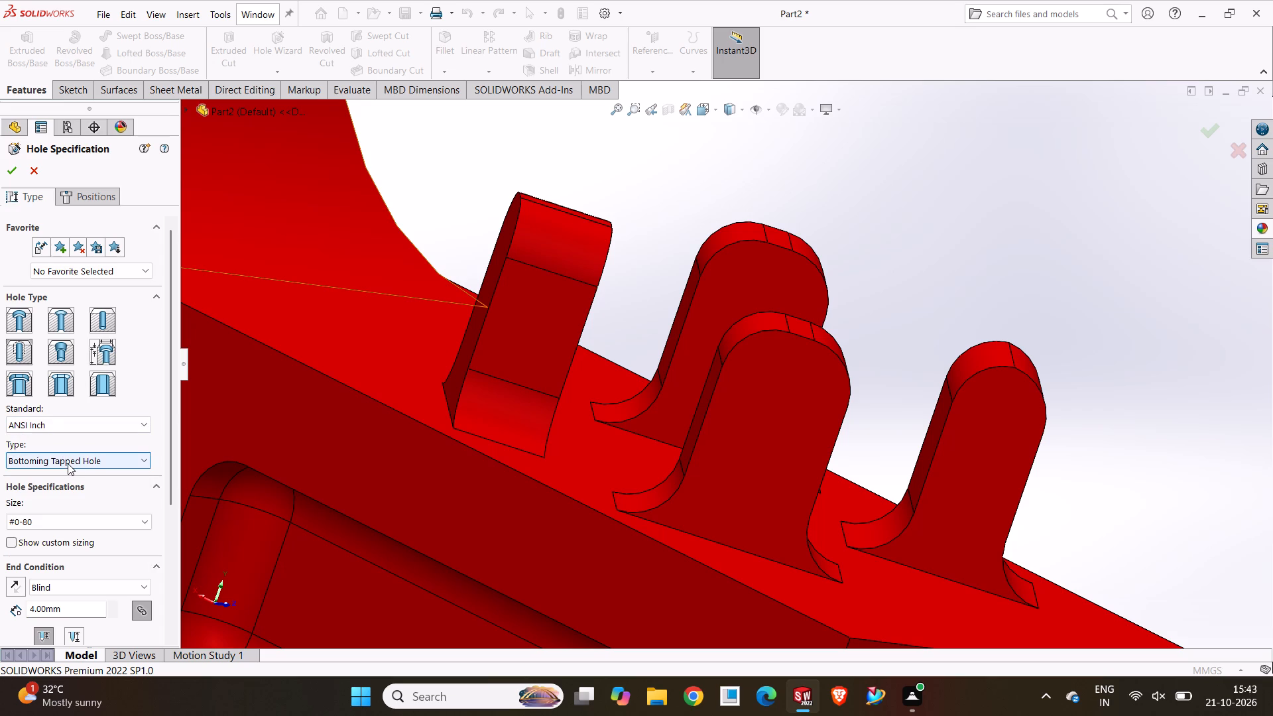
pyautogui.click(68, 463)
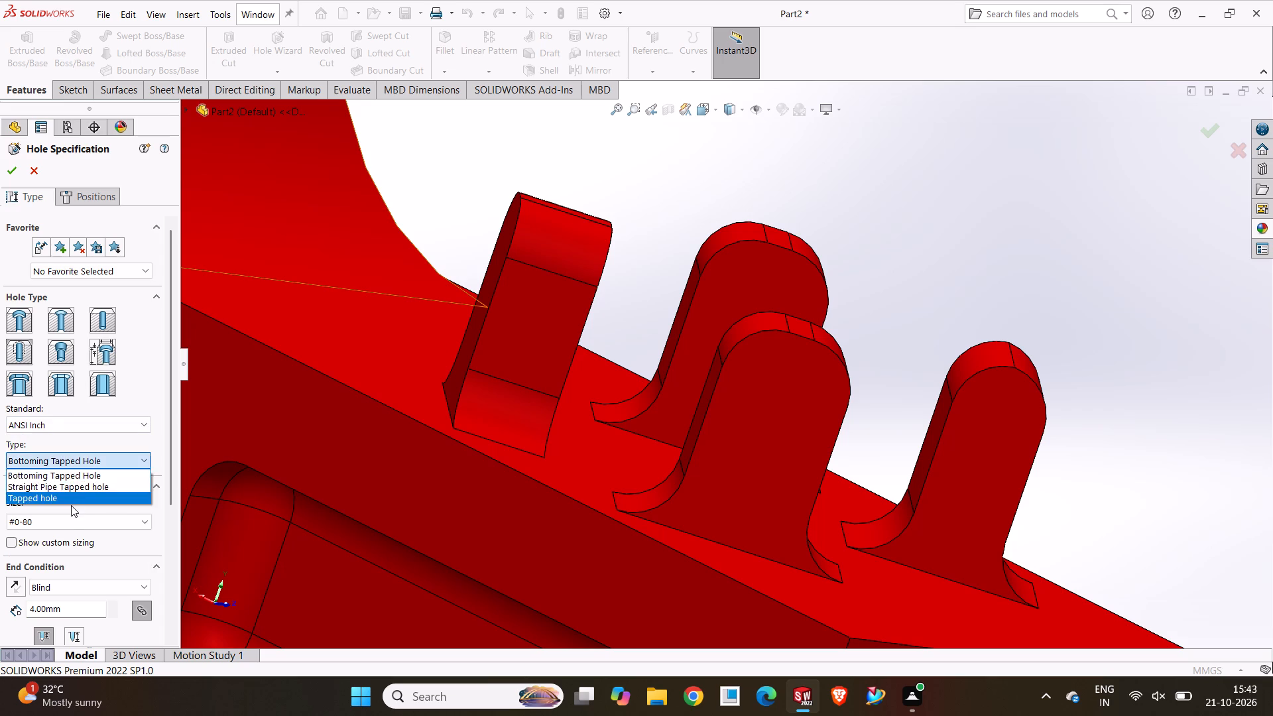
pyautogui.click(71, 505)
pyautogui.click(76, 469)
pyautogui.click(84, 457)
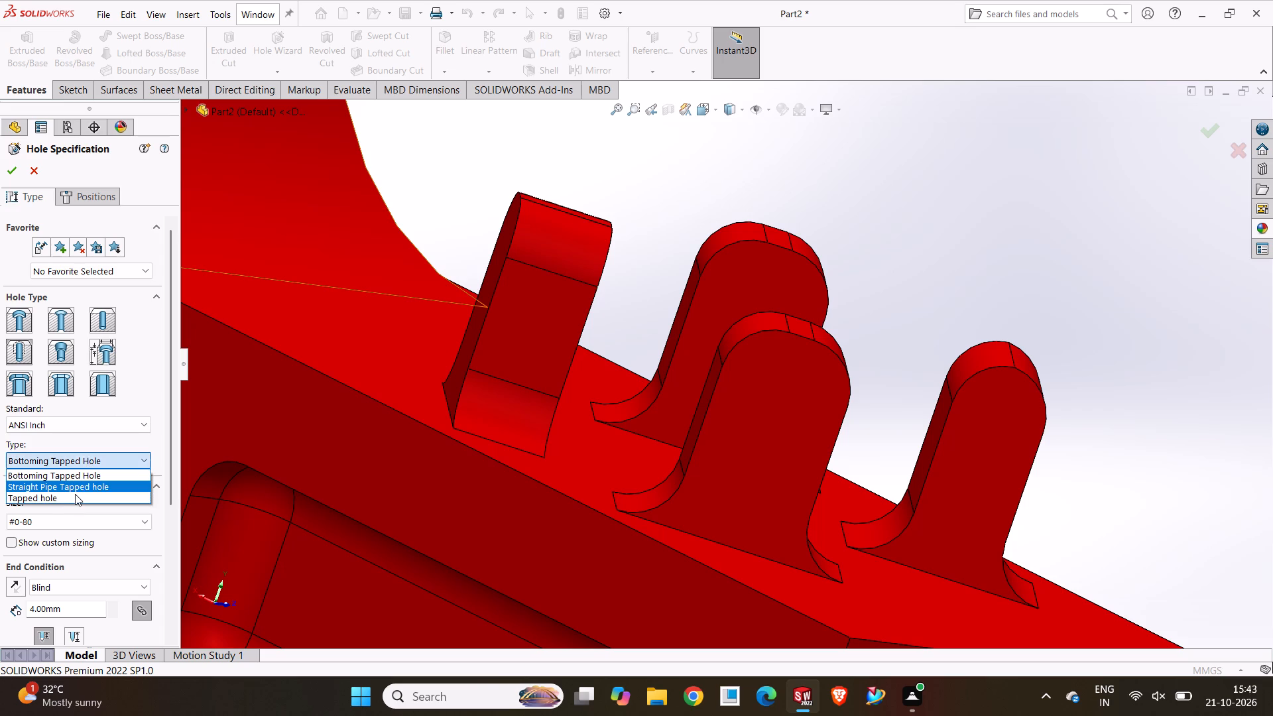
pyautogui.click(74, 495)
# Set the tapped hole size to 1/4-28.
pyautogui.click(66, 525)
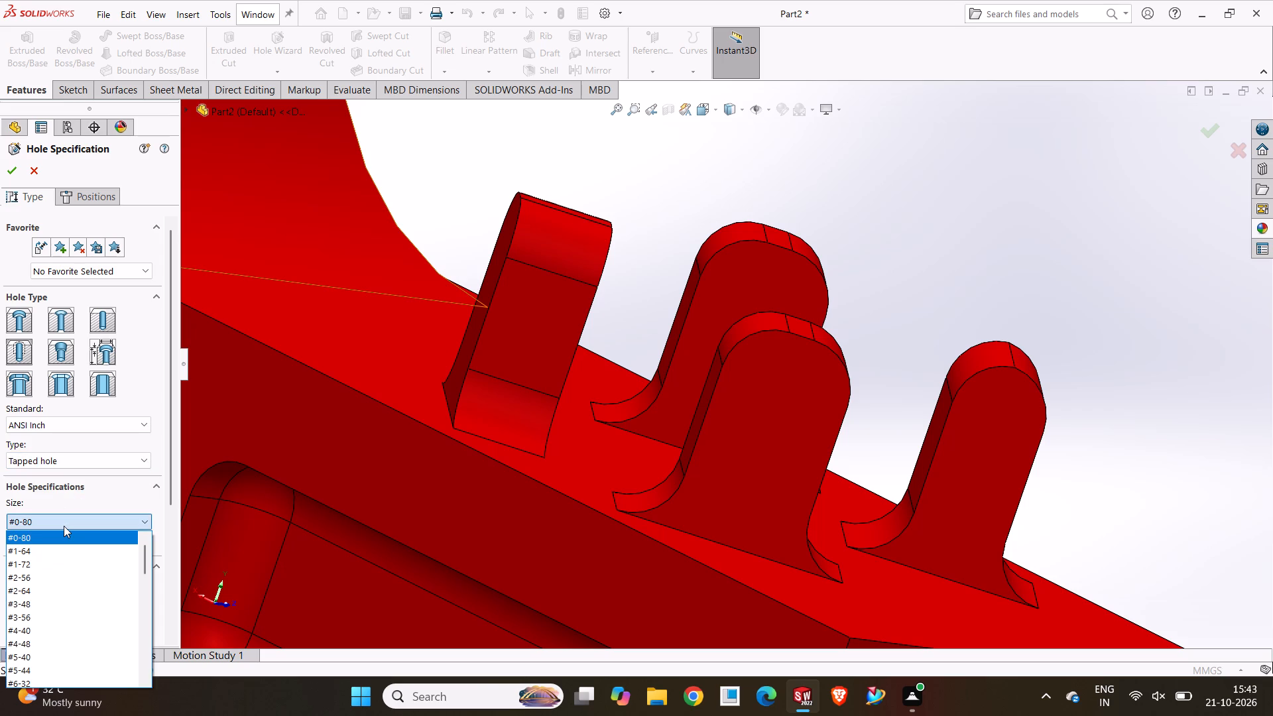
pyautogui.scroll(-2, 80, 628)
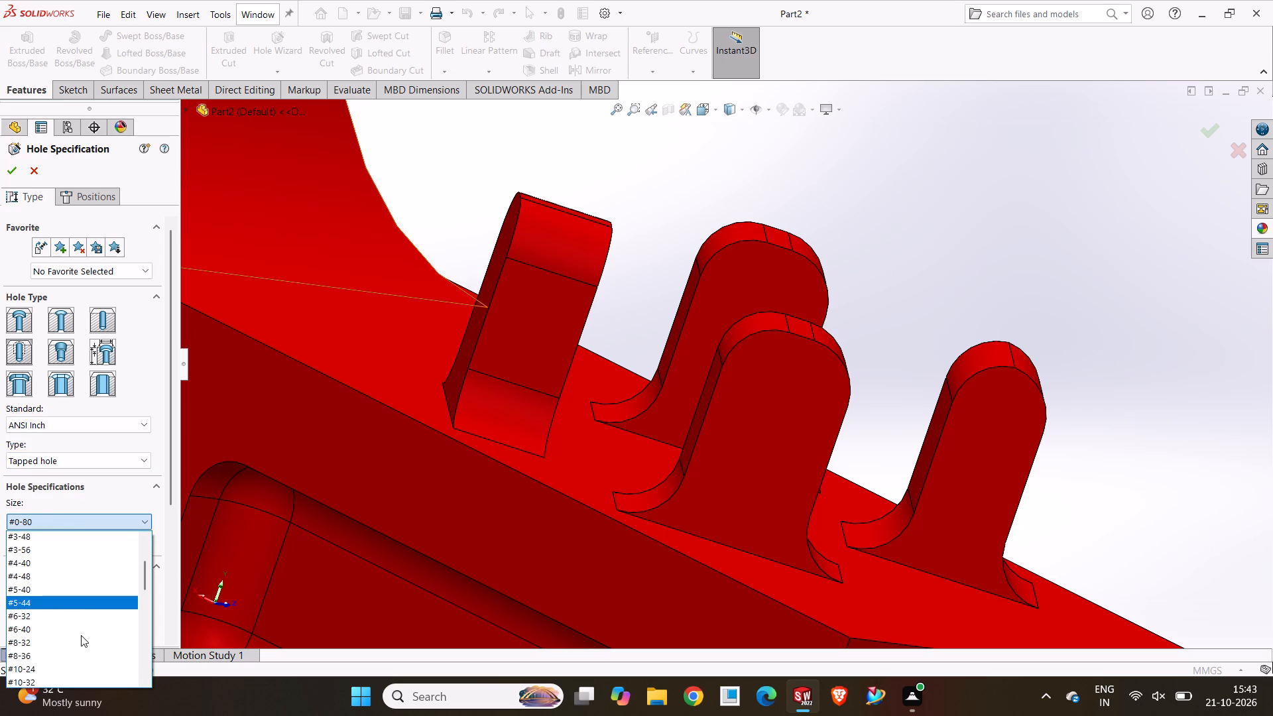
pyautogui.scroll(-4, 81, 635)
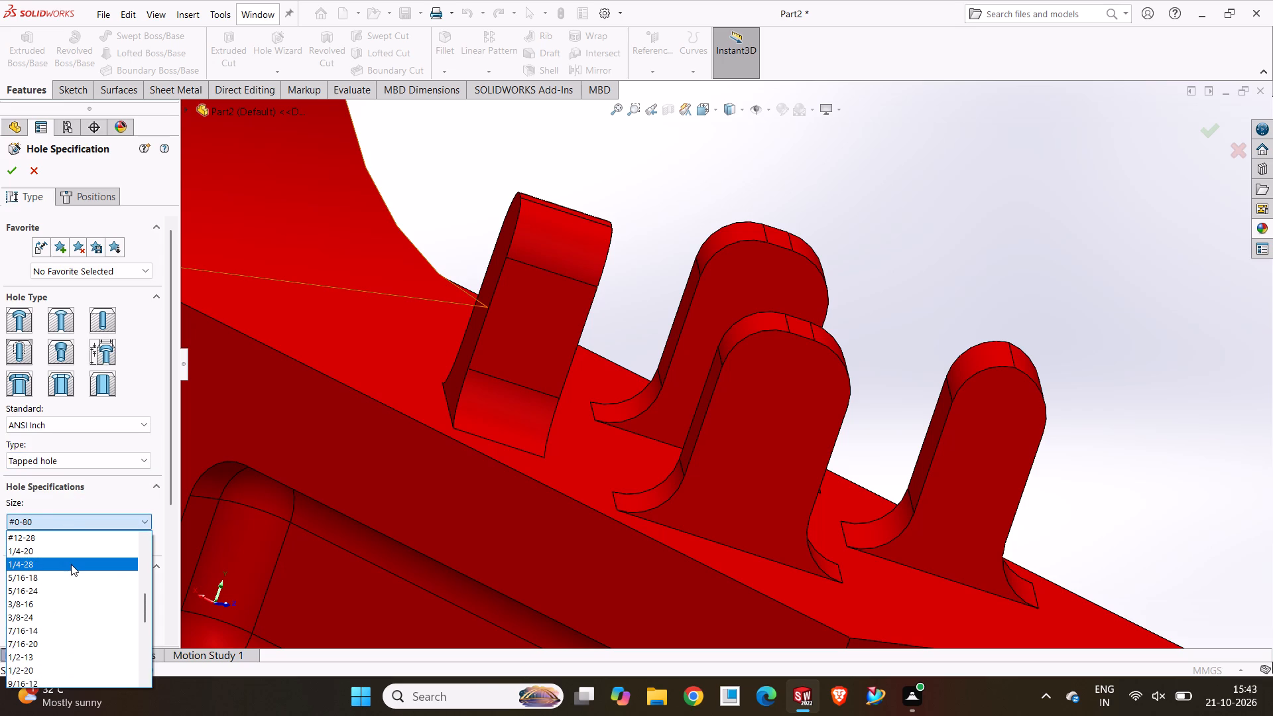
pyautogui.click(71, 564)
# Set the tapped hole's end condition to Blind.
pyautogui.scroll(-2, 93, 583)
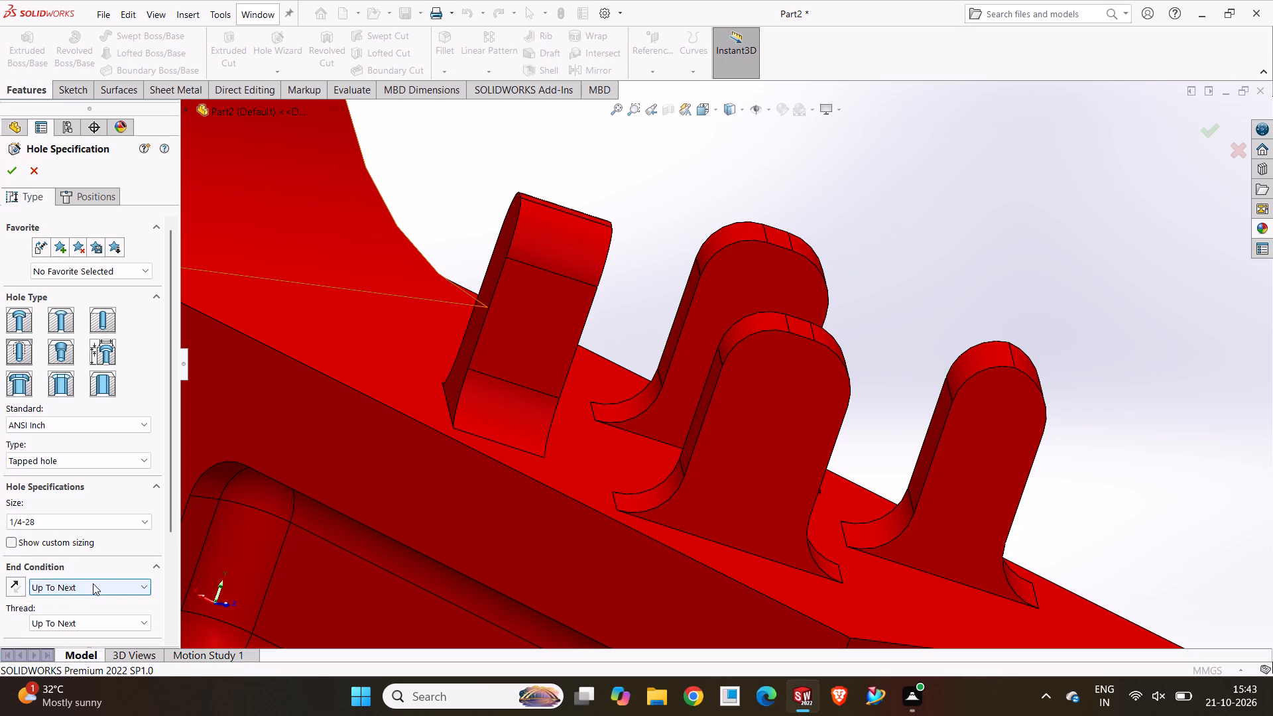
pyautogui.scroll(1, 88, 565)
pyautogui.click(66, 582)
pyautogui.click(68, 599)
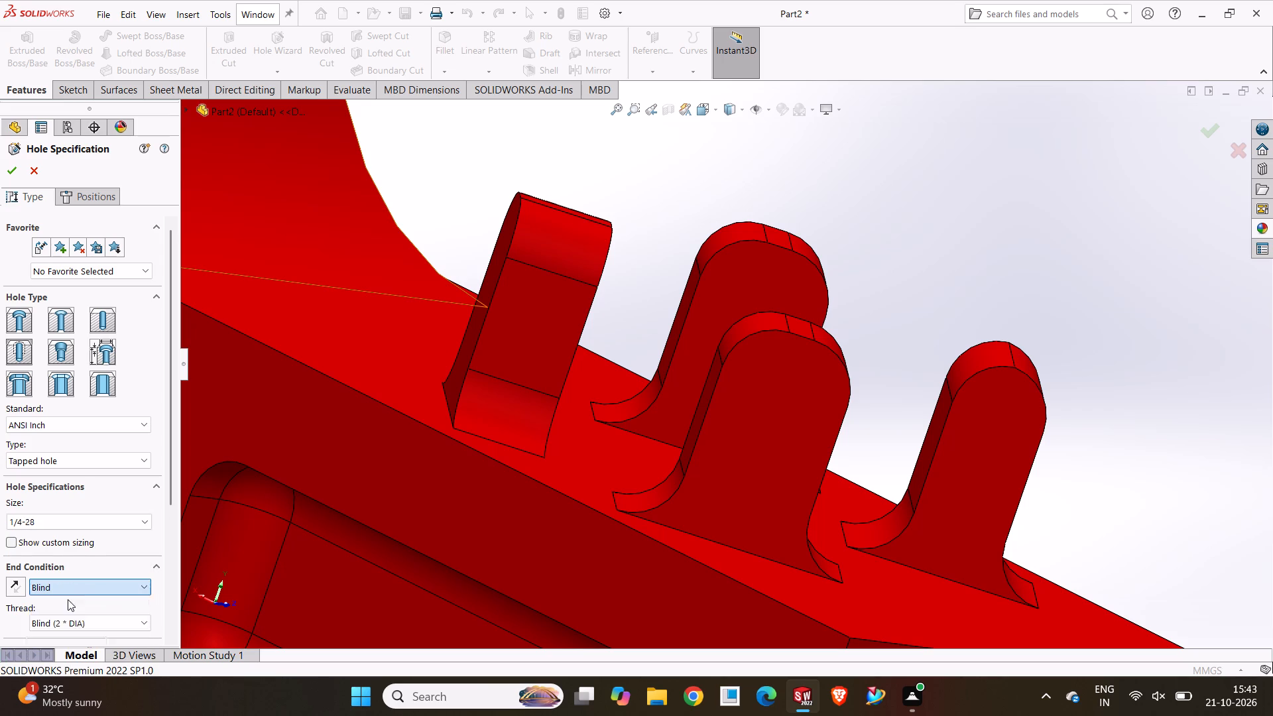
# Set the hole's end condition to Up To Next and enable the thread class option.
pyautogui.moveTo(167, 499); pyautogui.dragTo(170, 605)
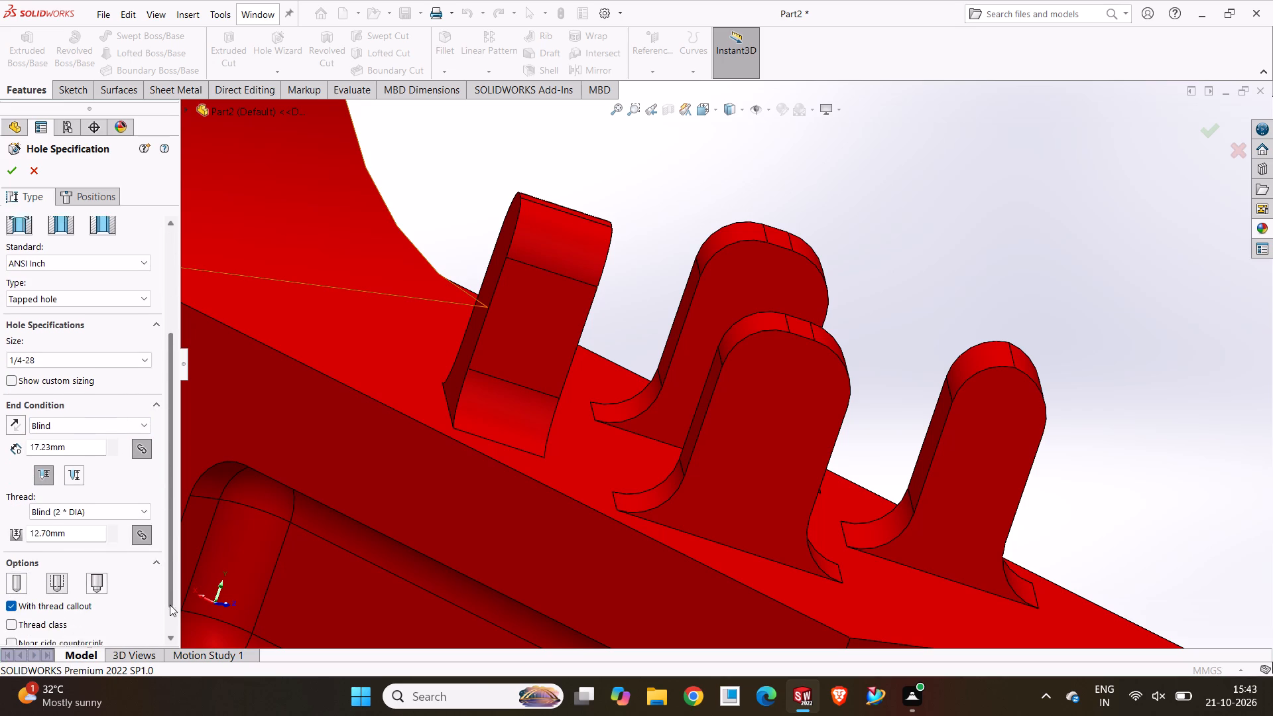
pyautogui.moveTo(170, 605); pyautogui.dragTo(171, 613)
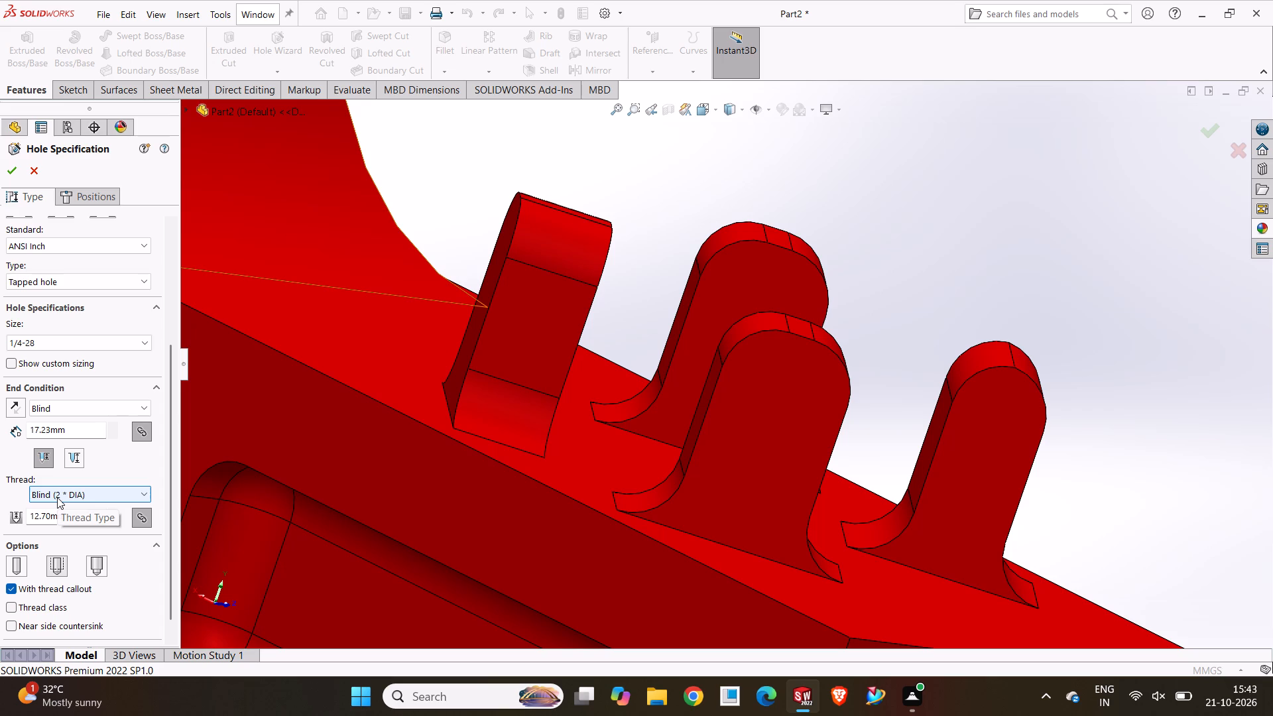
pyautogui.click(82, 410)
pyautogui.click(83, 442)
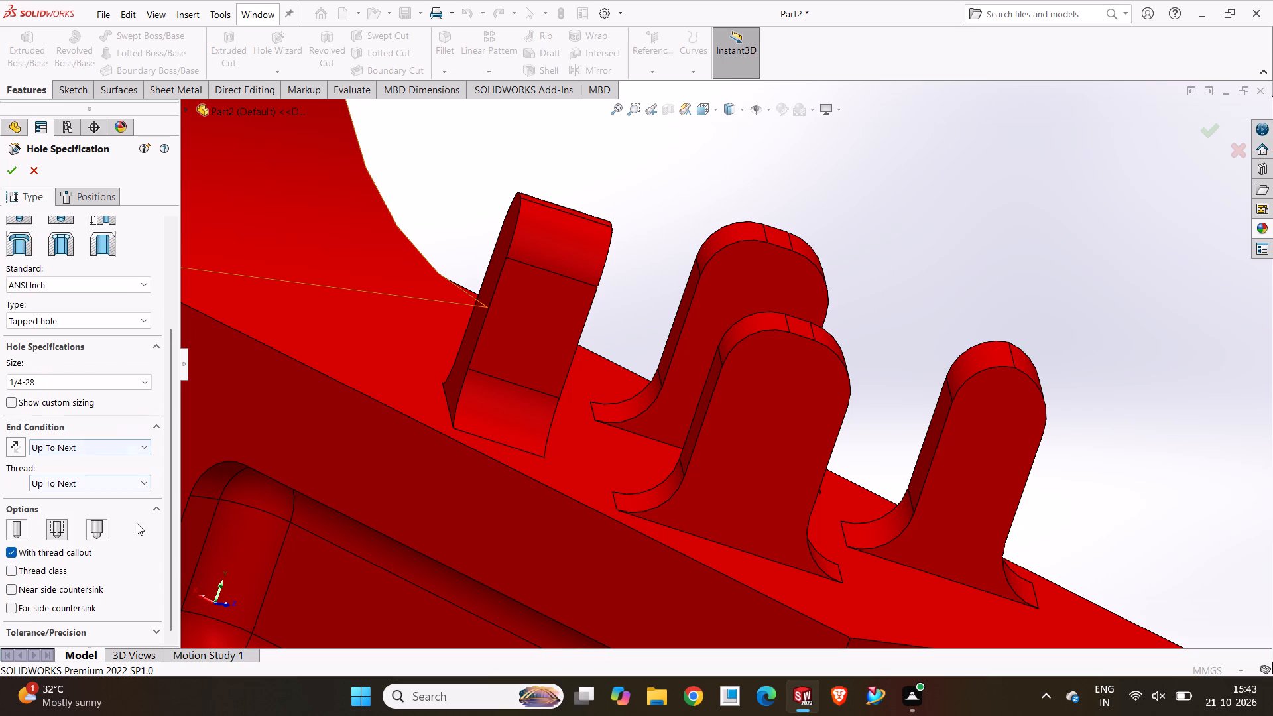
pyautogui.moveTo(173, 491); pyautogui.dragTo(178, 545)
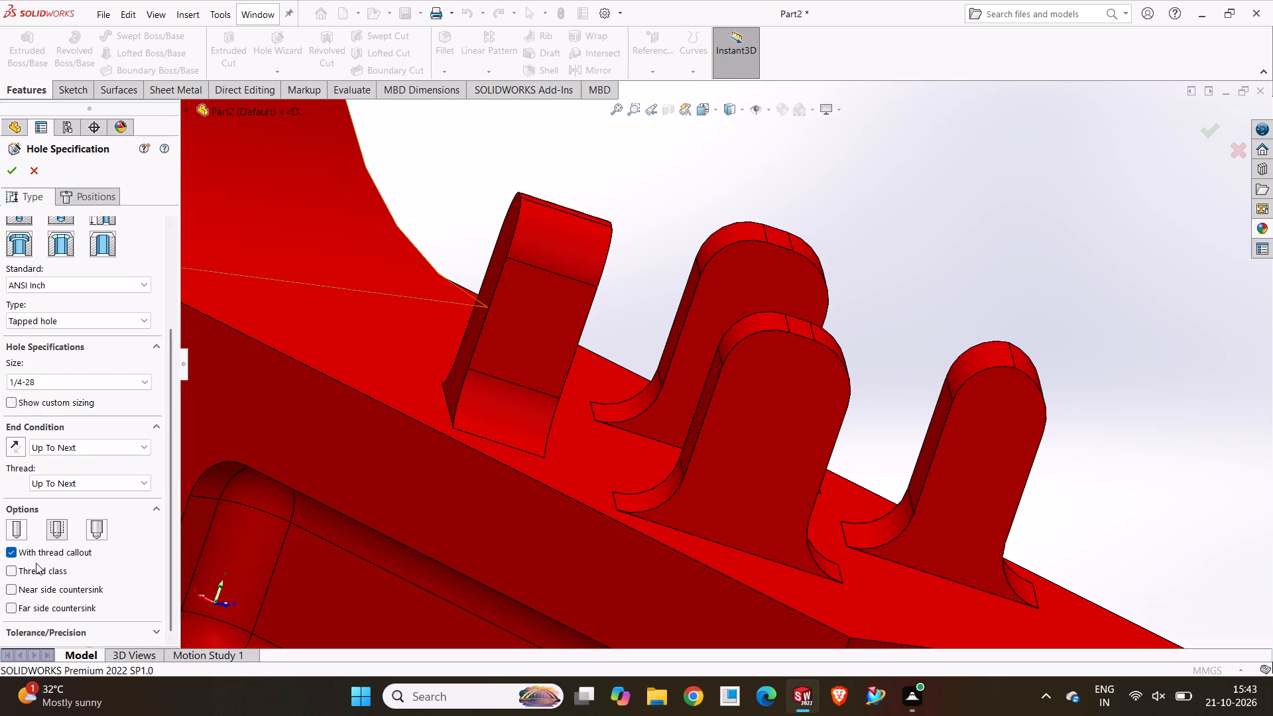
pyautogui.click(16, 571)
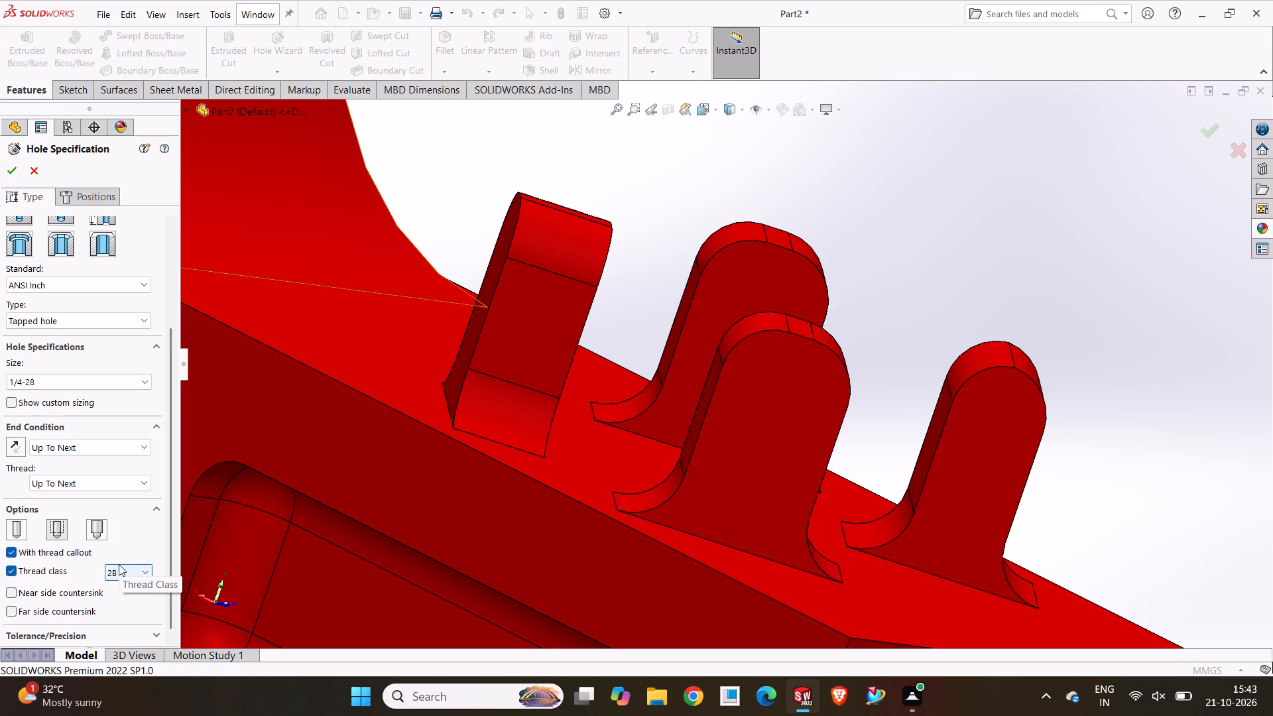
# In a 3D hole-position sketch, draw a centerline about 9 mm long down from the top edge of the front post near the base's free end.
pyautogui.click(94, 194)
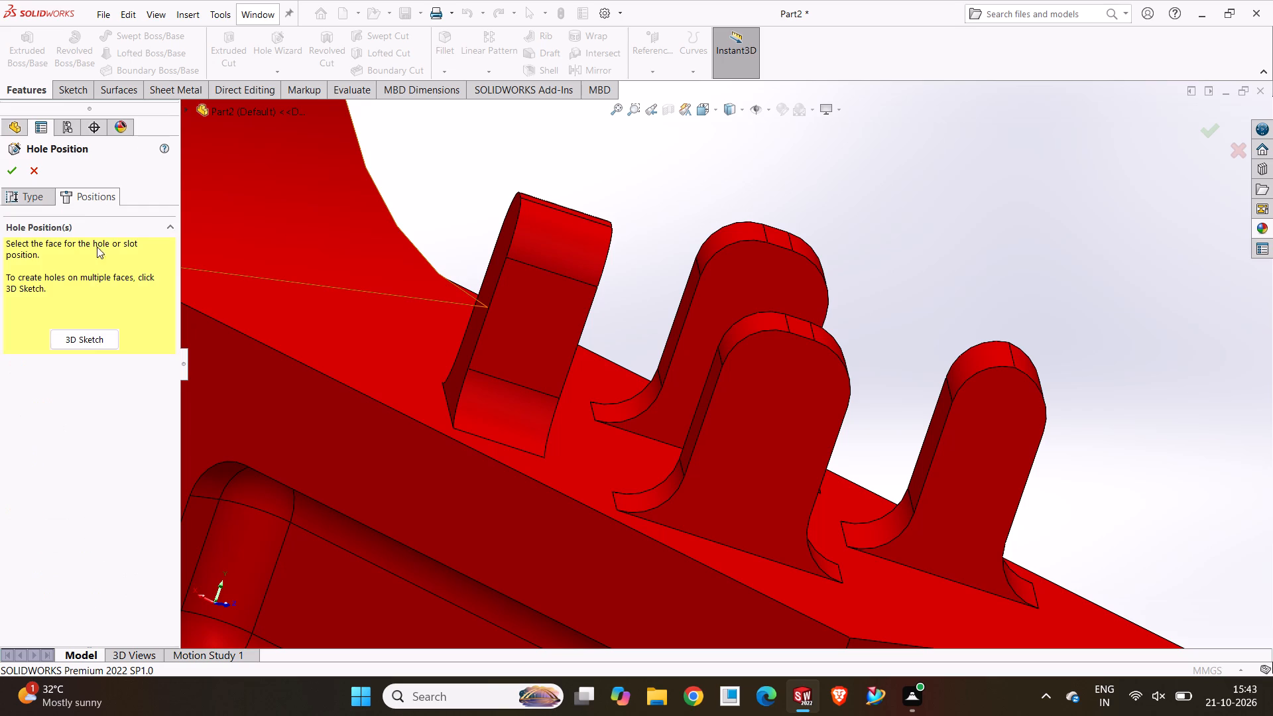
pyautogui.click(97, 341)
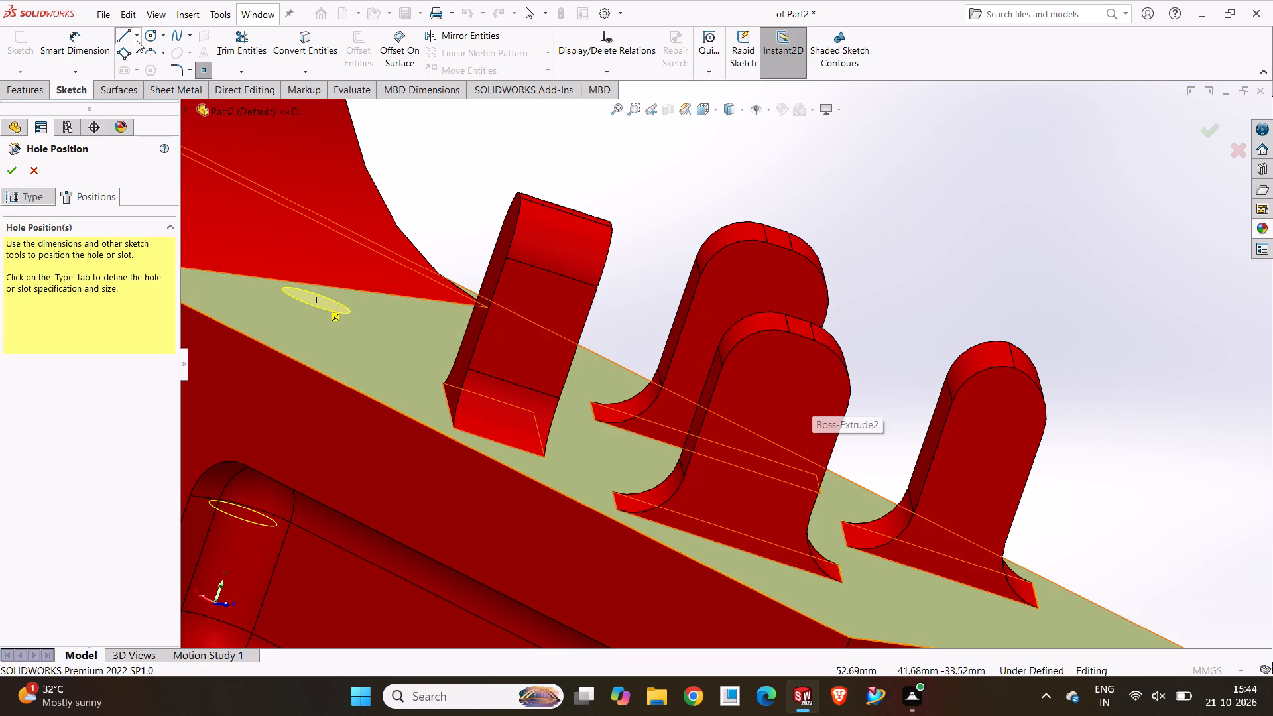
pyautogui.click(137, 40)
pyautogui.click(137, 68)
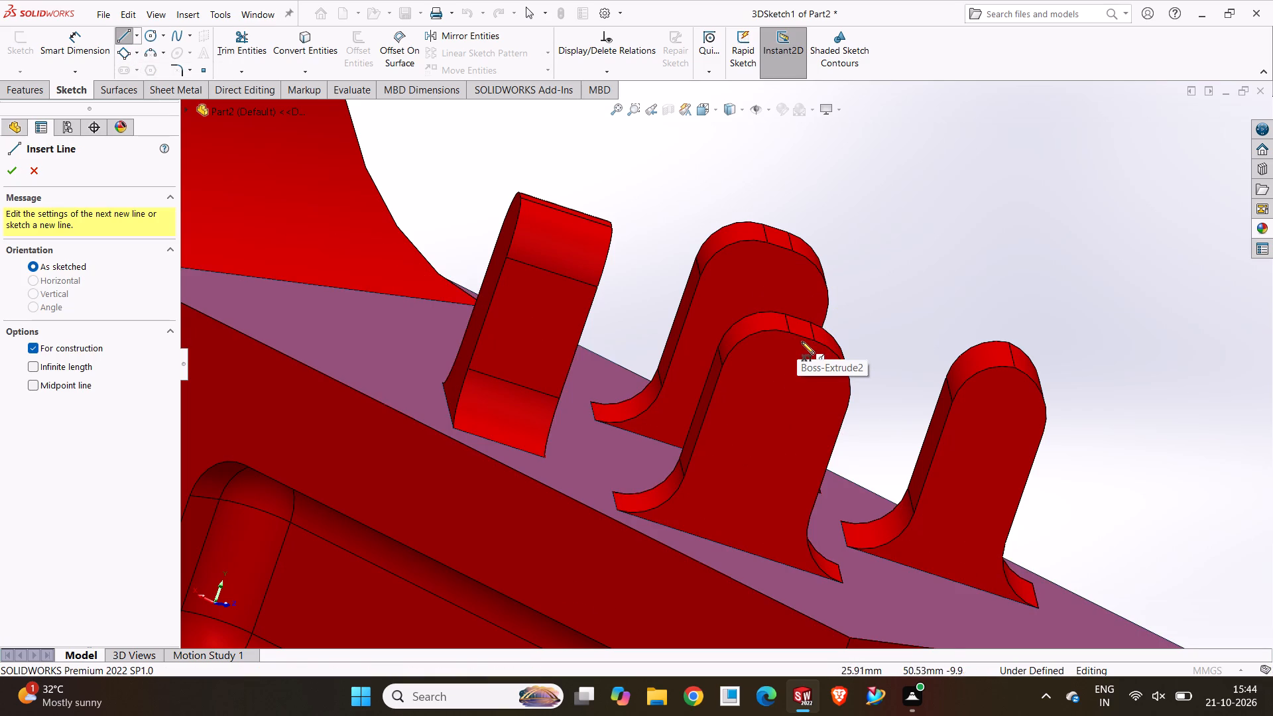
pyautogui.click(799, 337)
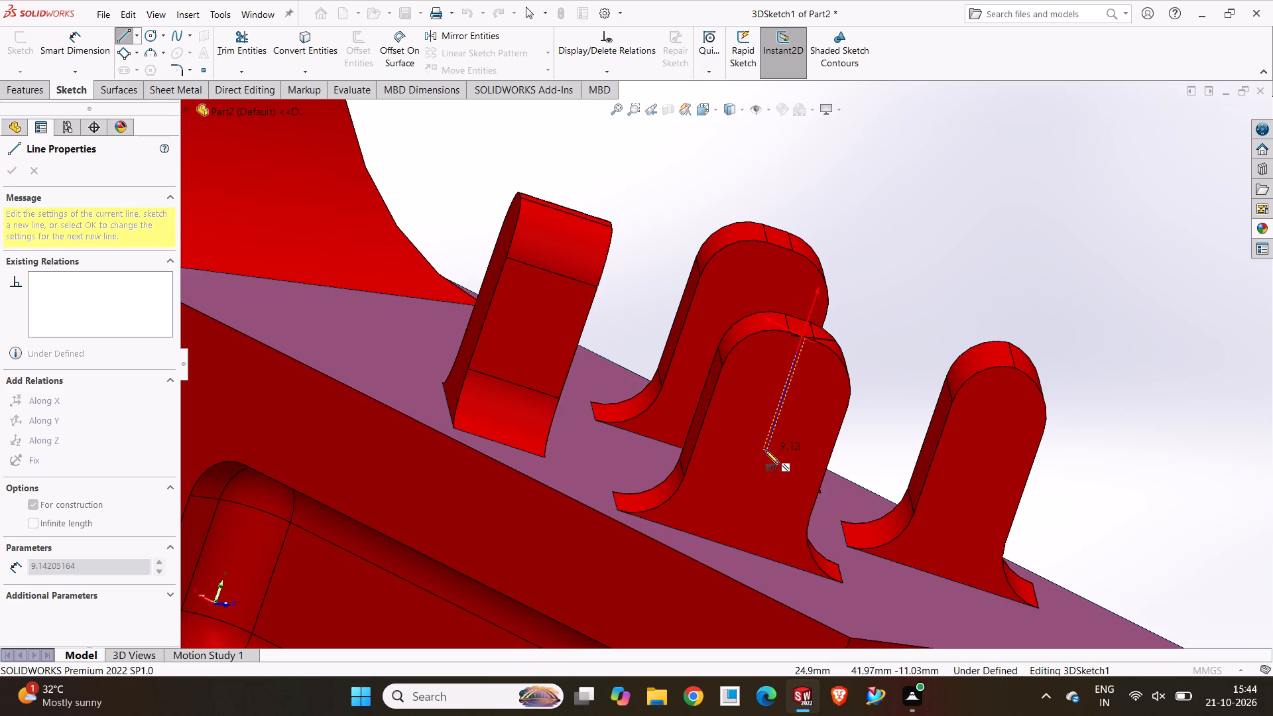
pyautogui.click(766, 451)
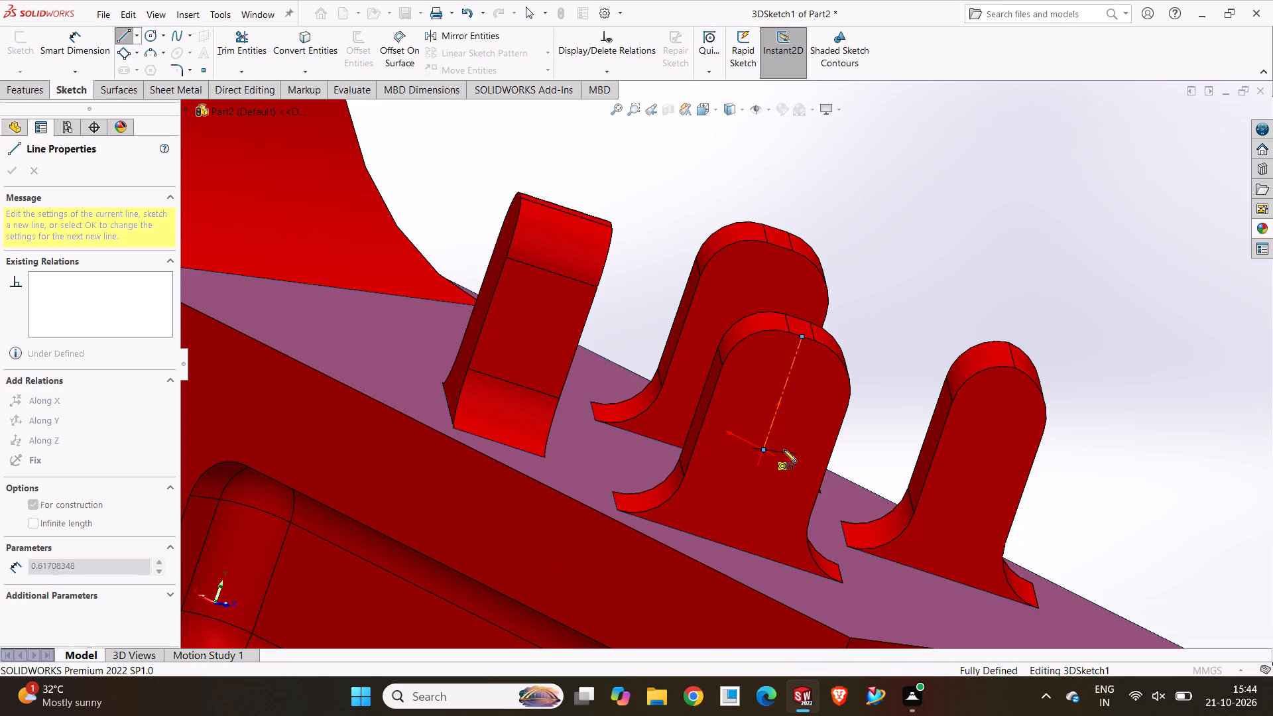
pyautogui.press('Escape')
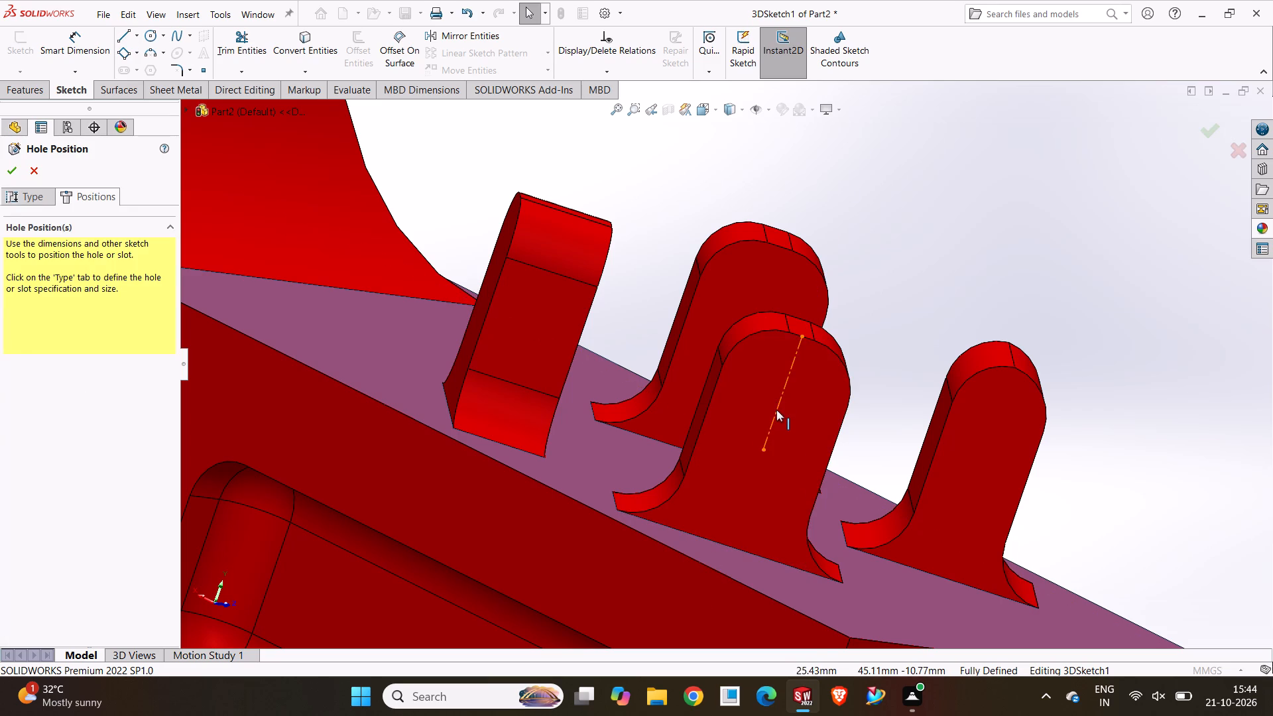
pyautogui.click(776, 410)
pyautogui.click(1006, 207)
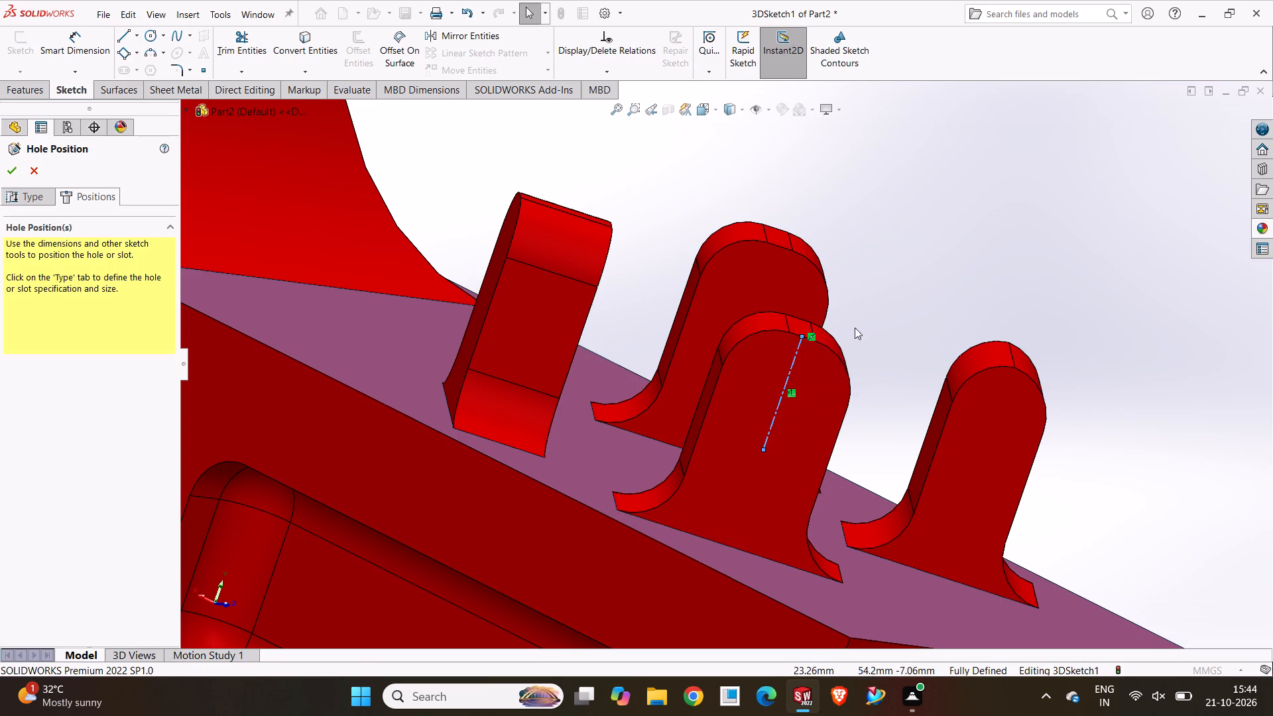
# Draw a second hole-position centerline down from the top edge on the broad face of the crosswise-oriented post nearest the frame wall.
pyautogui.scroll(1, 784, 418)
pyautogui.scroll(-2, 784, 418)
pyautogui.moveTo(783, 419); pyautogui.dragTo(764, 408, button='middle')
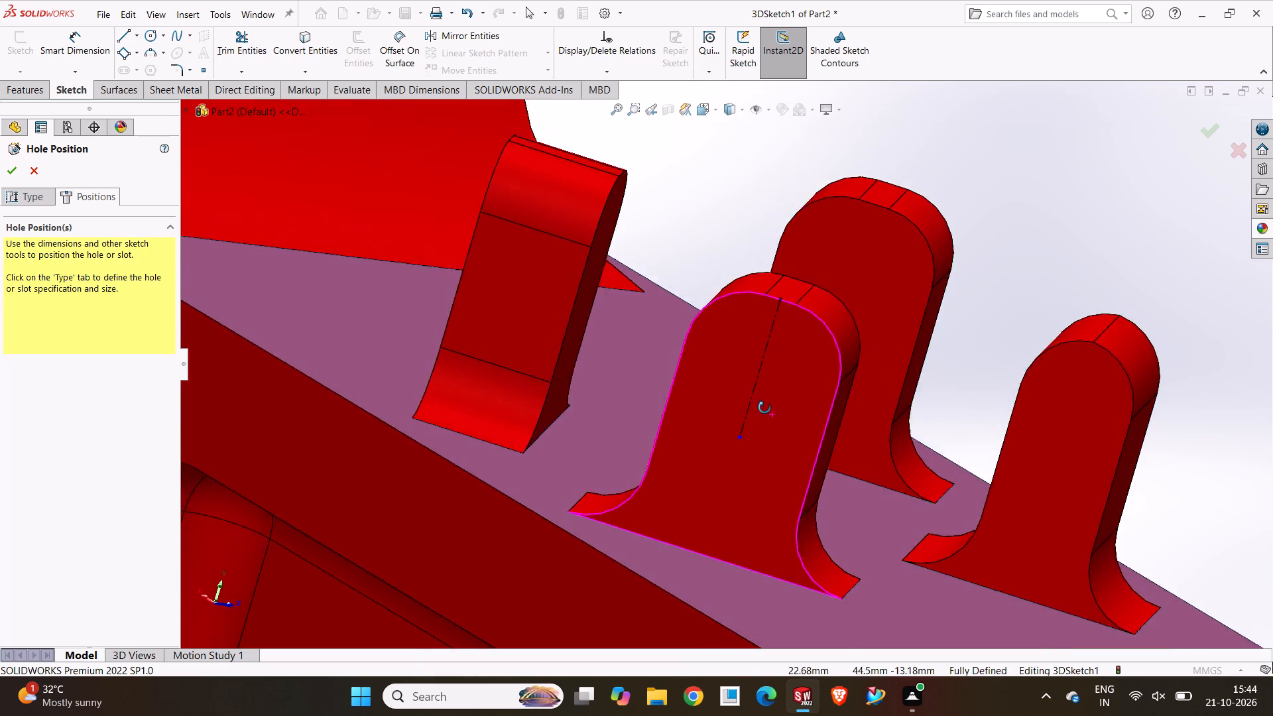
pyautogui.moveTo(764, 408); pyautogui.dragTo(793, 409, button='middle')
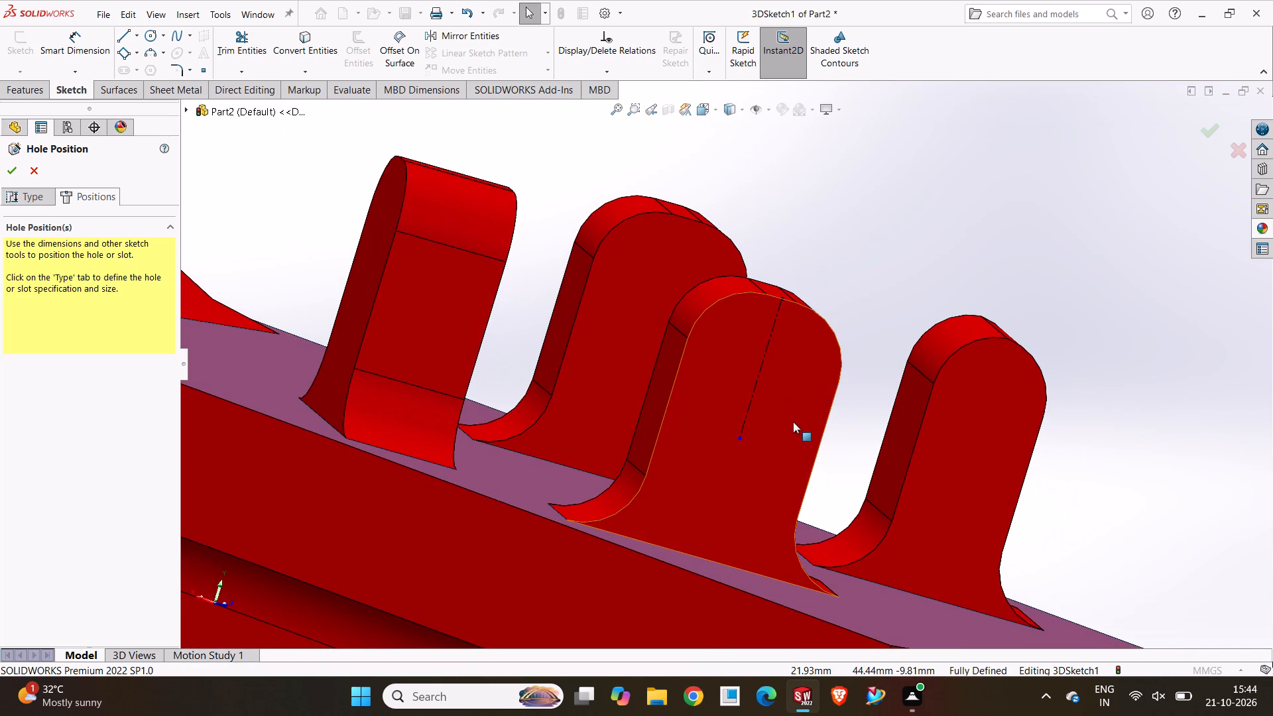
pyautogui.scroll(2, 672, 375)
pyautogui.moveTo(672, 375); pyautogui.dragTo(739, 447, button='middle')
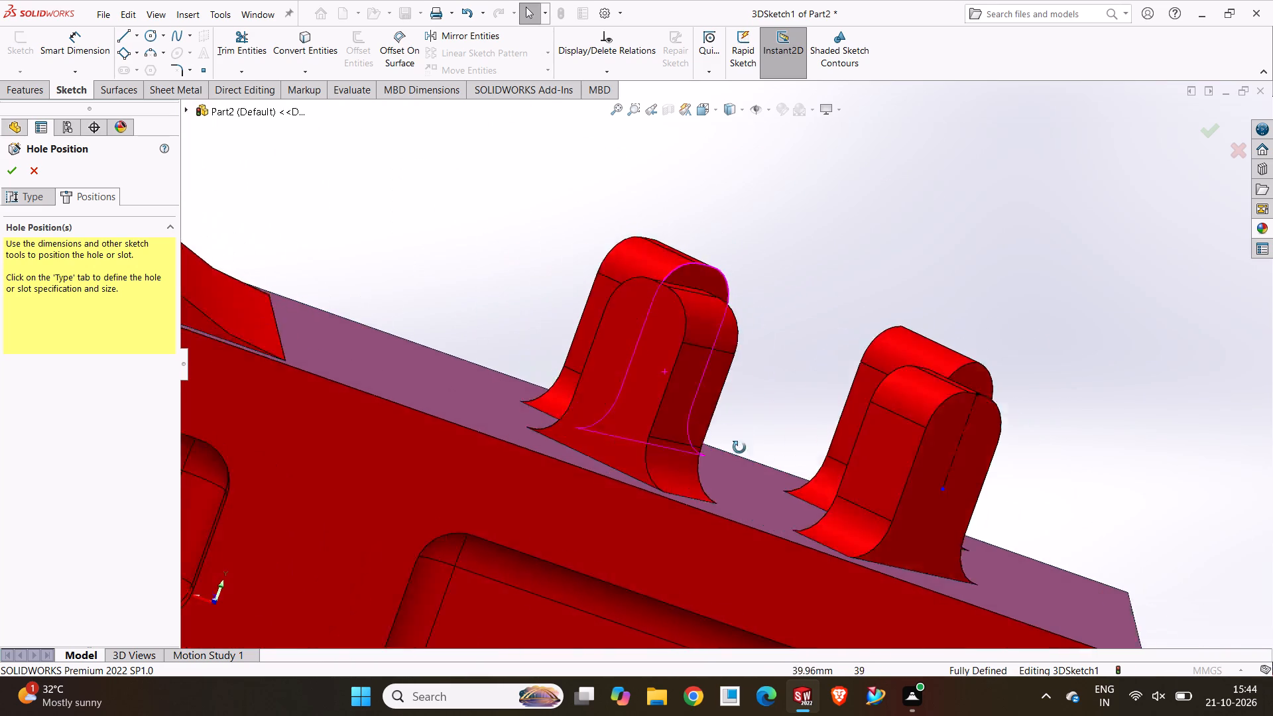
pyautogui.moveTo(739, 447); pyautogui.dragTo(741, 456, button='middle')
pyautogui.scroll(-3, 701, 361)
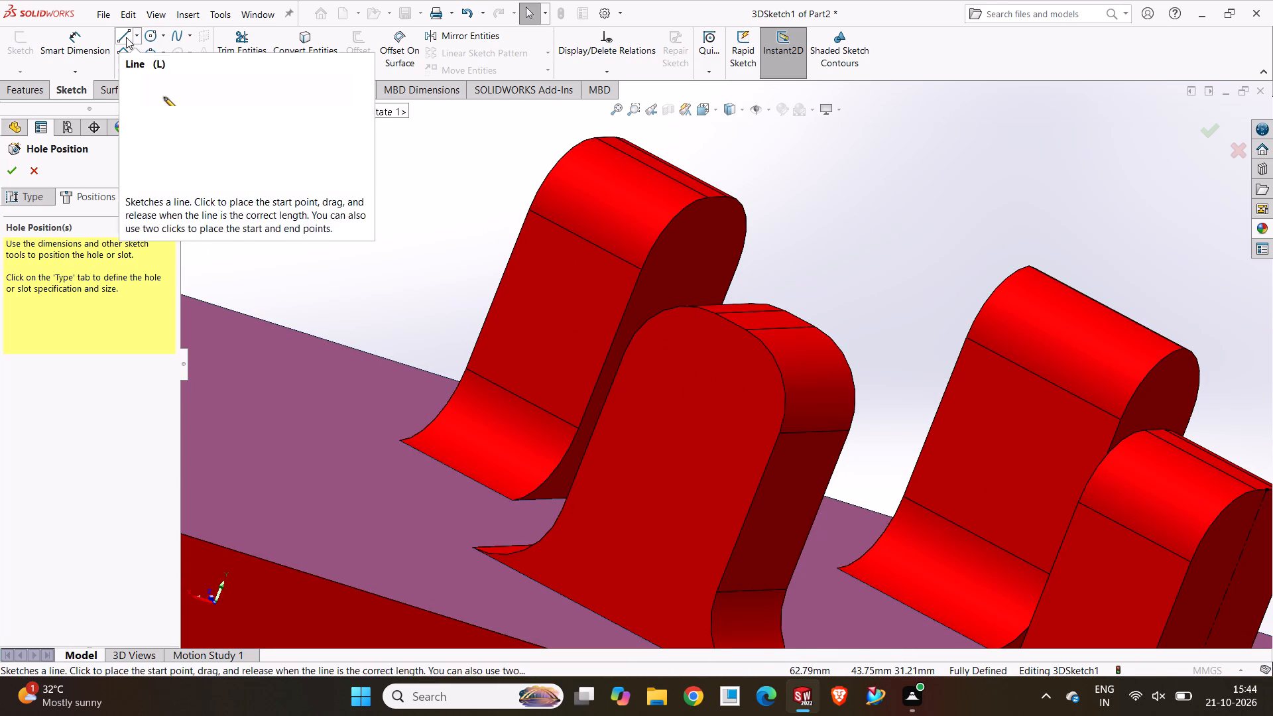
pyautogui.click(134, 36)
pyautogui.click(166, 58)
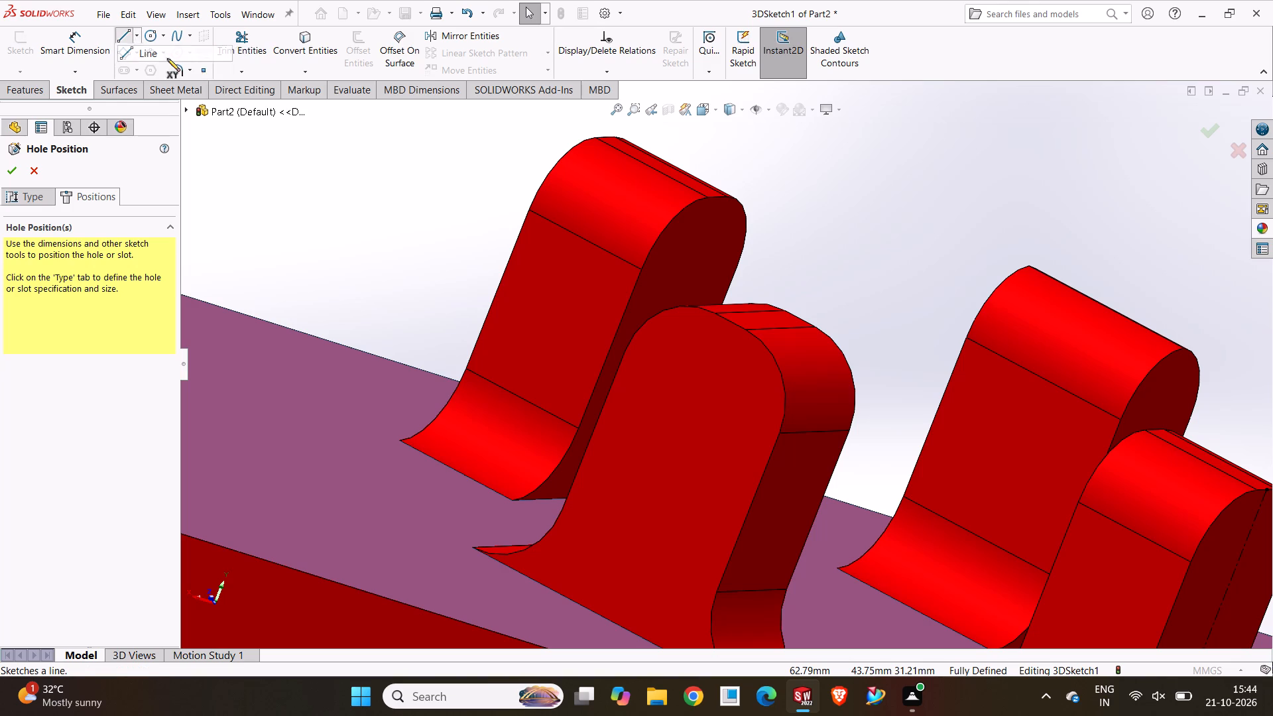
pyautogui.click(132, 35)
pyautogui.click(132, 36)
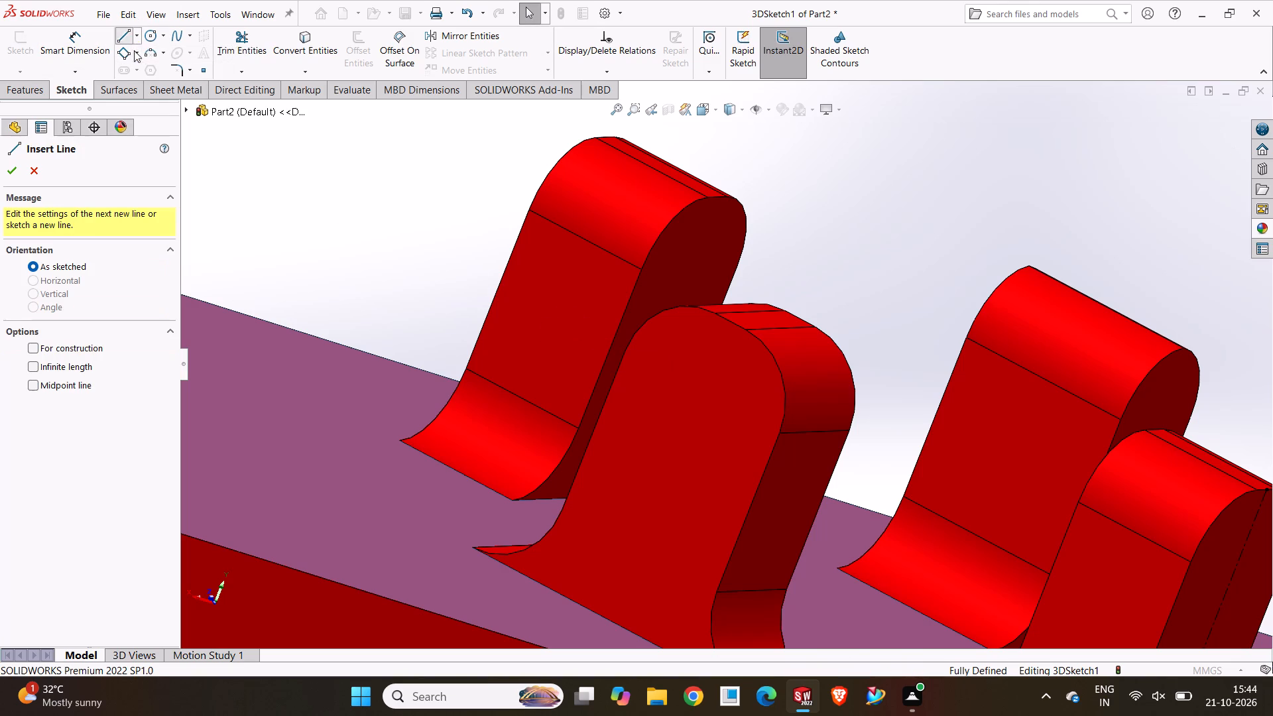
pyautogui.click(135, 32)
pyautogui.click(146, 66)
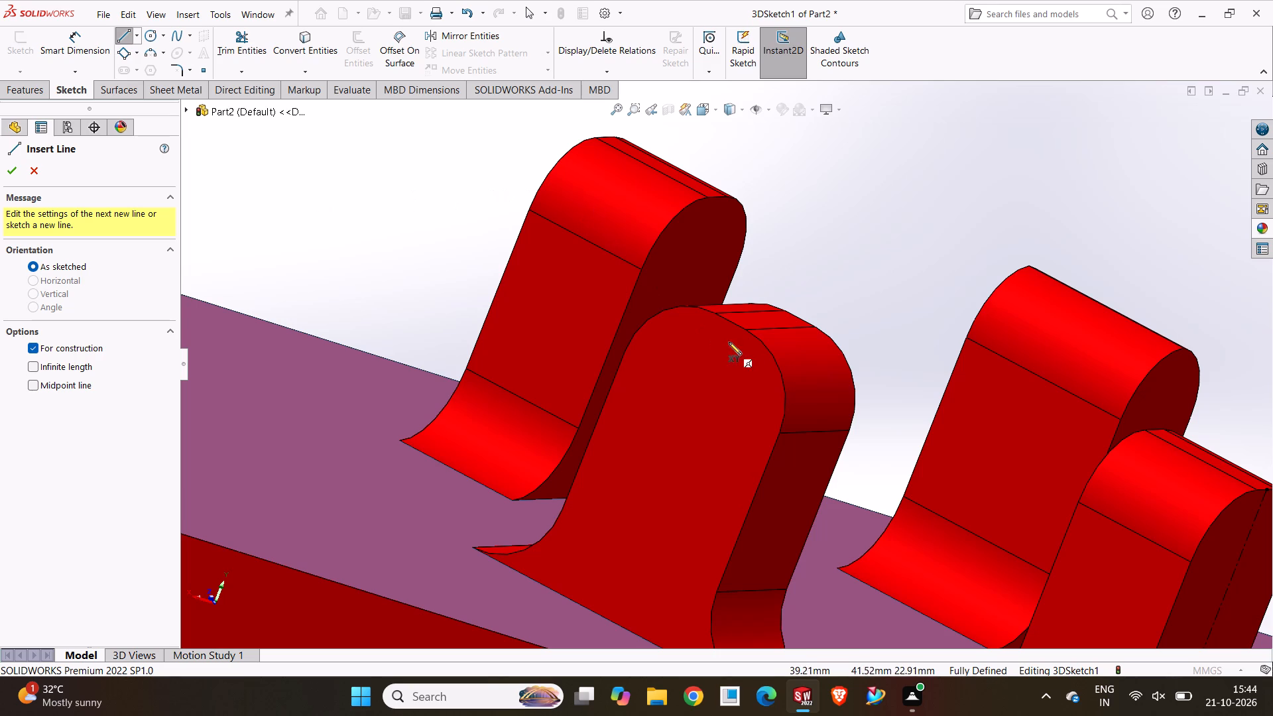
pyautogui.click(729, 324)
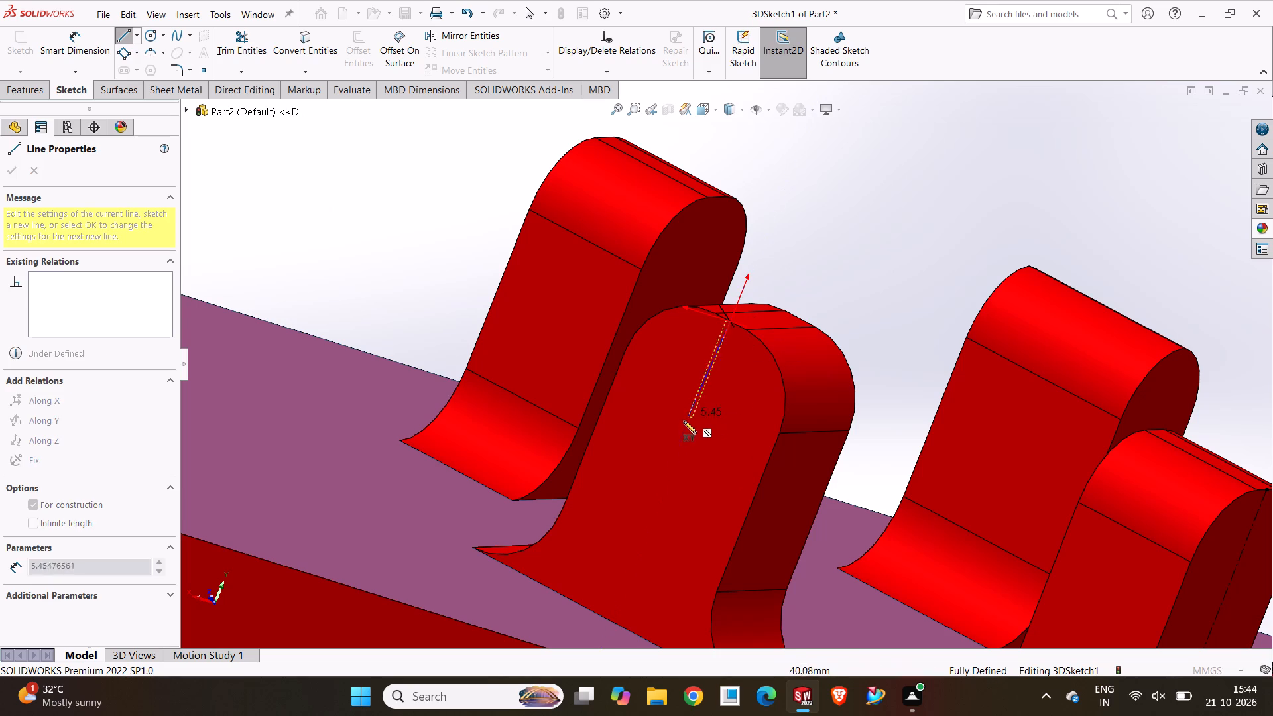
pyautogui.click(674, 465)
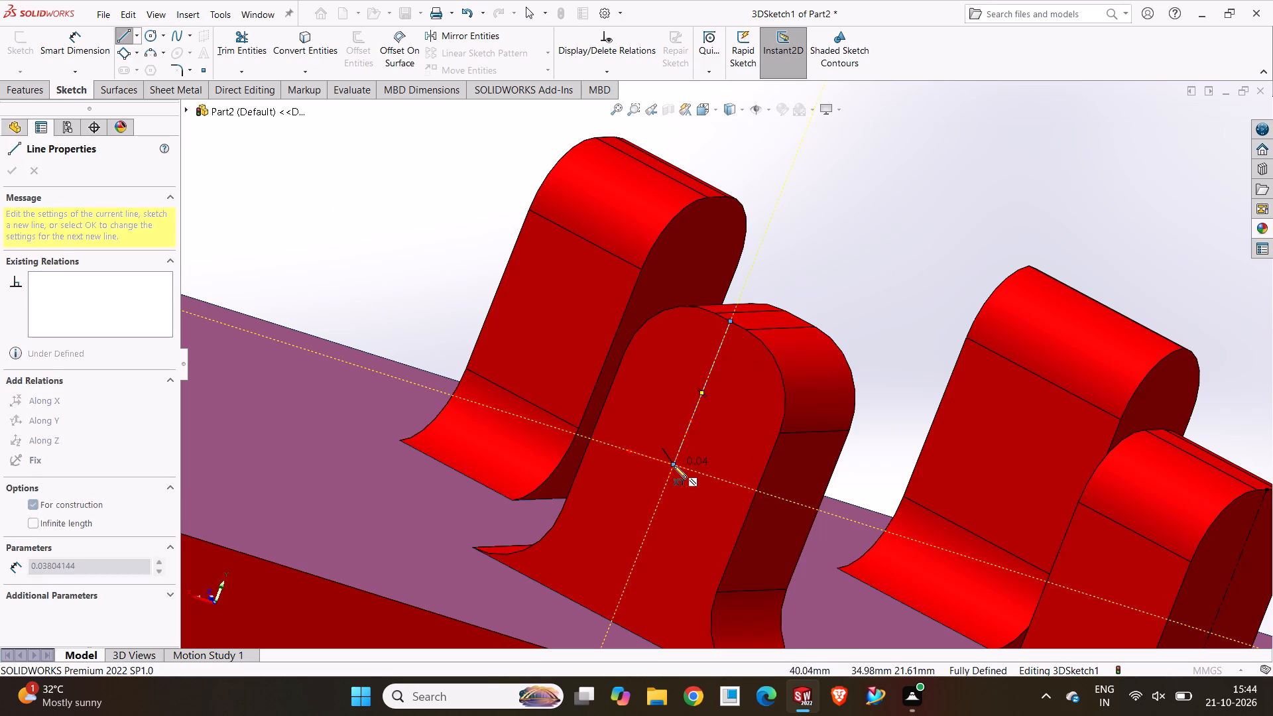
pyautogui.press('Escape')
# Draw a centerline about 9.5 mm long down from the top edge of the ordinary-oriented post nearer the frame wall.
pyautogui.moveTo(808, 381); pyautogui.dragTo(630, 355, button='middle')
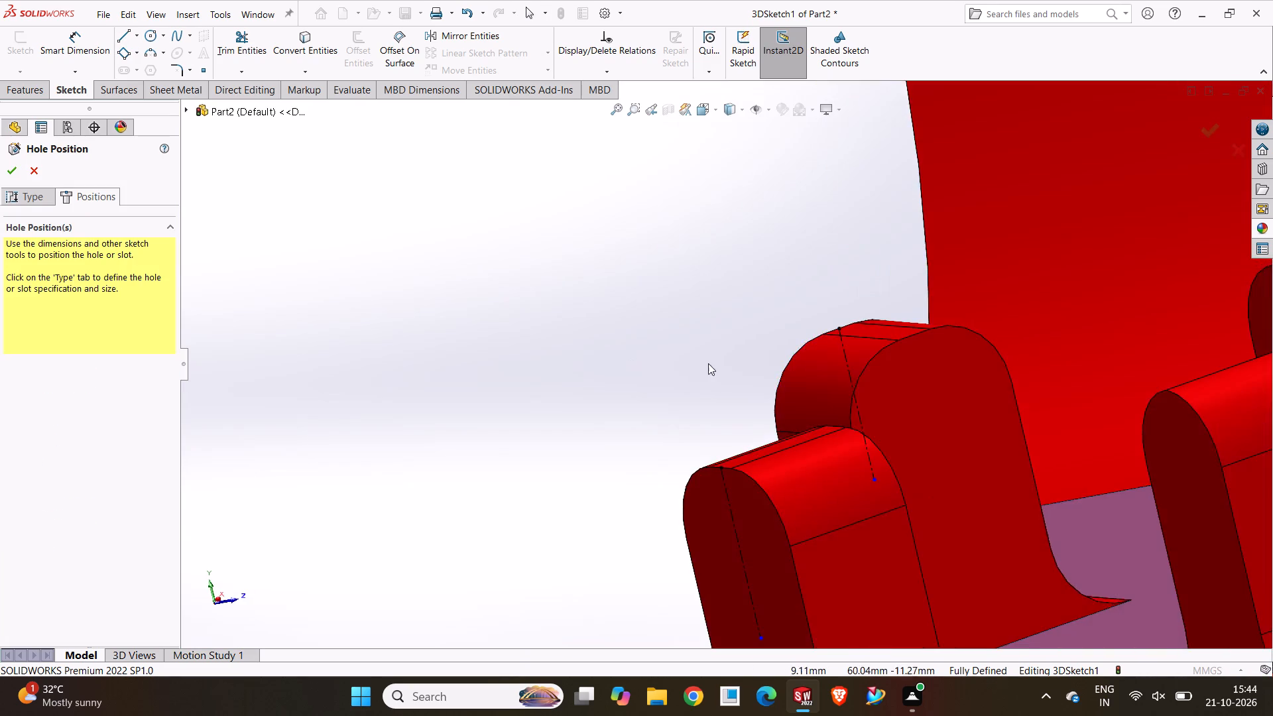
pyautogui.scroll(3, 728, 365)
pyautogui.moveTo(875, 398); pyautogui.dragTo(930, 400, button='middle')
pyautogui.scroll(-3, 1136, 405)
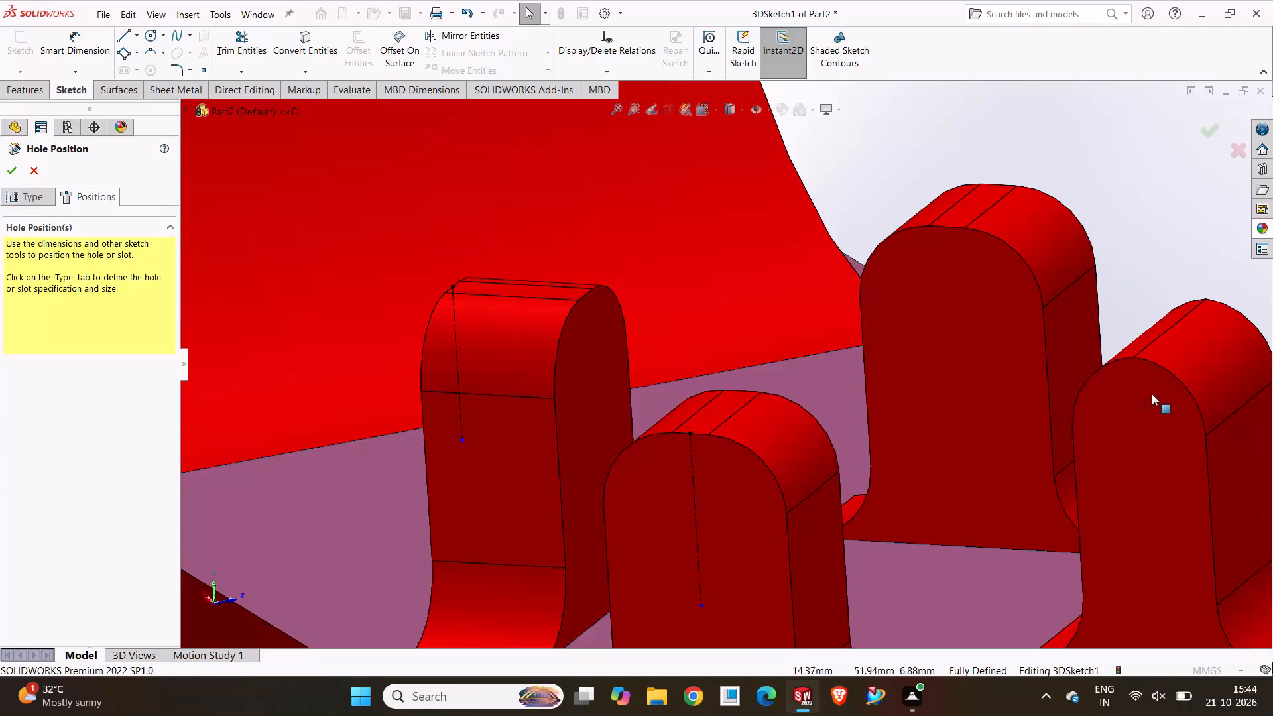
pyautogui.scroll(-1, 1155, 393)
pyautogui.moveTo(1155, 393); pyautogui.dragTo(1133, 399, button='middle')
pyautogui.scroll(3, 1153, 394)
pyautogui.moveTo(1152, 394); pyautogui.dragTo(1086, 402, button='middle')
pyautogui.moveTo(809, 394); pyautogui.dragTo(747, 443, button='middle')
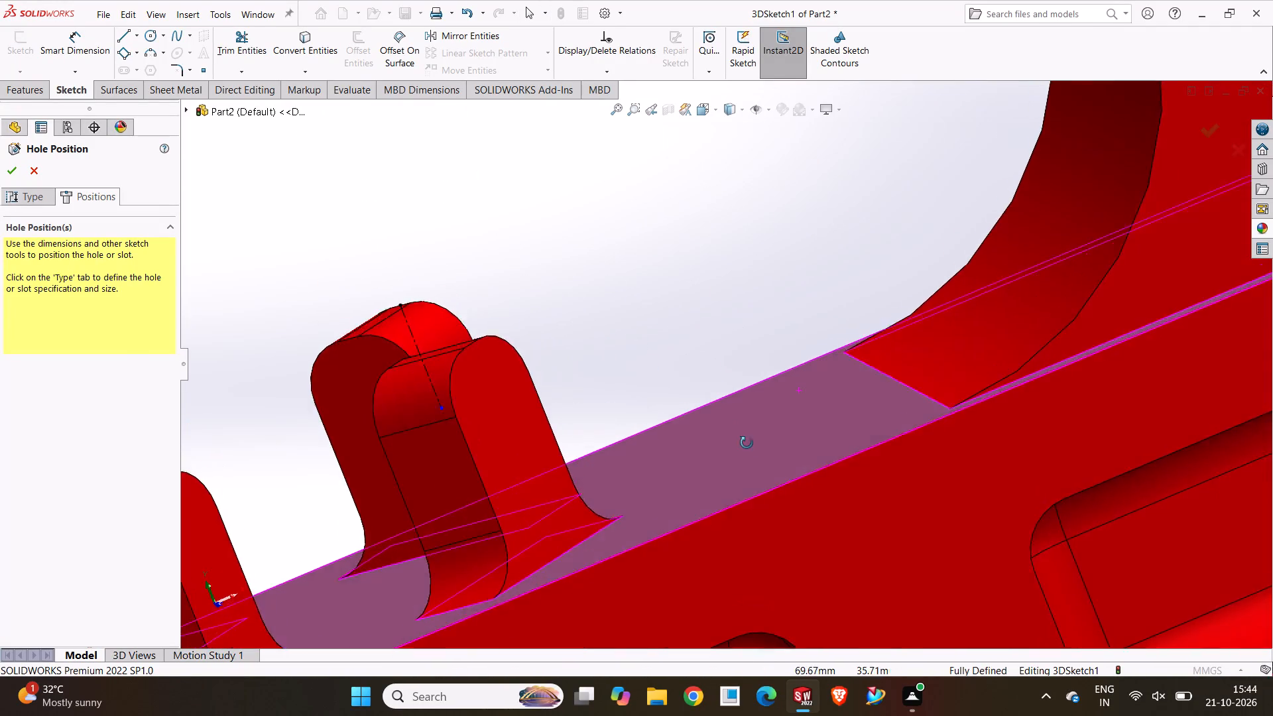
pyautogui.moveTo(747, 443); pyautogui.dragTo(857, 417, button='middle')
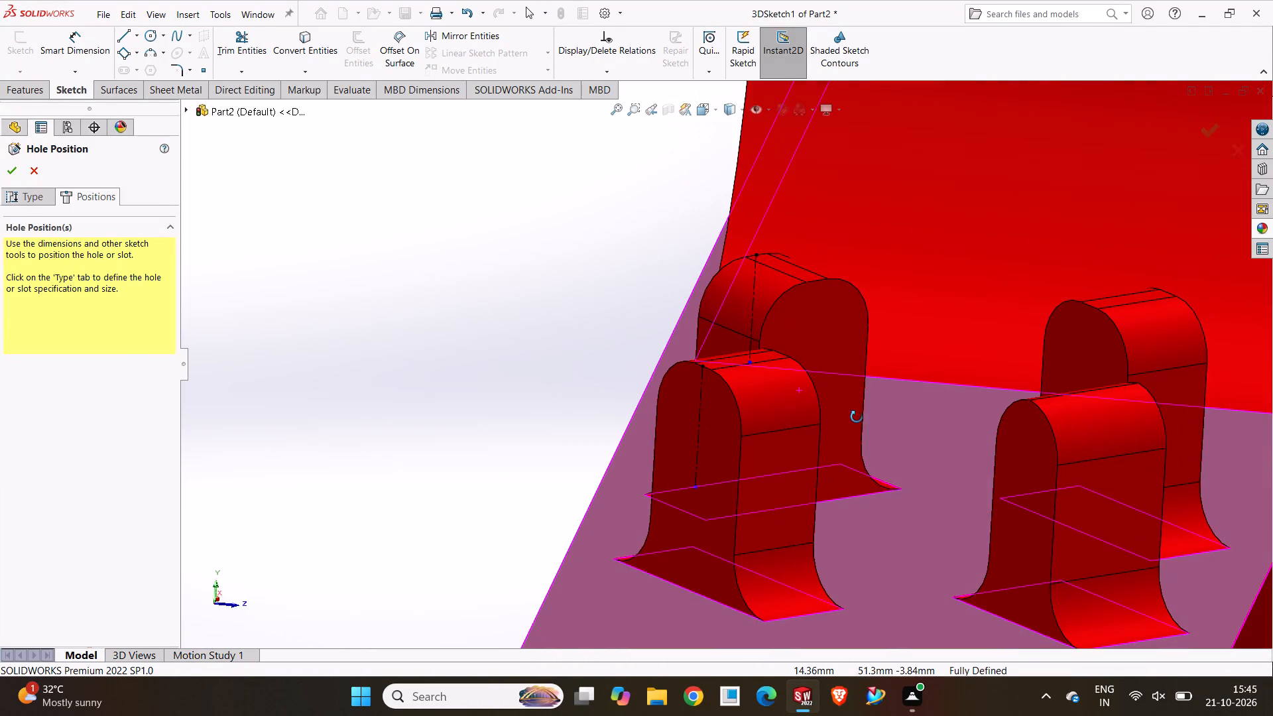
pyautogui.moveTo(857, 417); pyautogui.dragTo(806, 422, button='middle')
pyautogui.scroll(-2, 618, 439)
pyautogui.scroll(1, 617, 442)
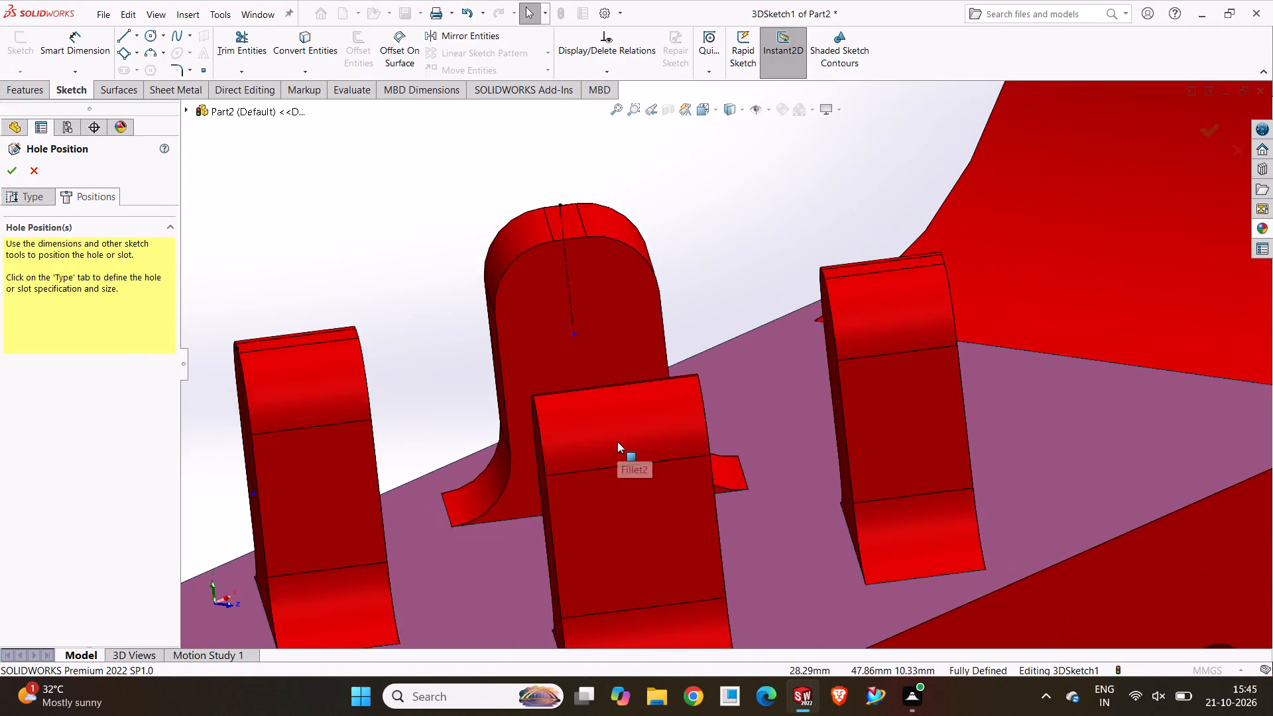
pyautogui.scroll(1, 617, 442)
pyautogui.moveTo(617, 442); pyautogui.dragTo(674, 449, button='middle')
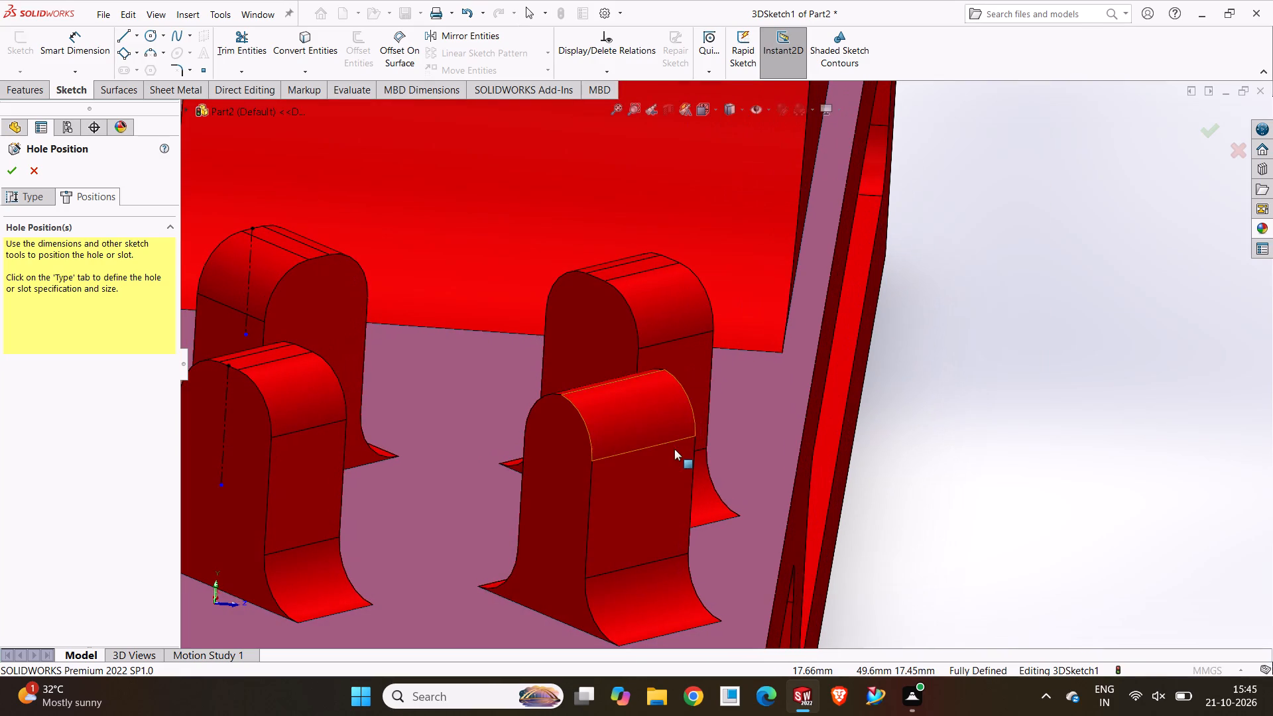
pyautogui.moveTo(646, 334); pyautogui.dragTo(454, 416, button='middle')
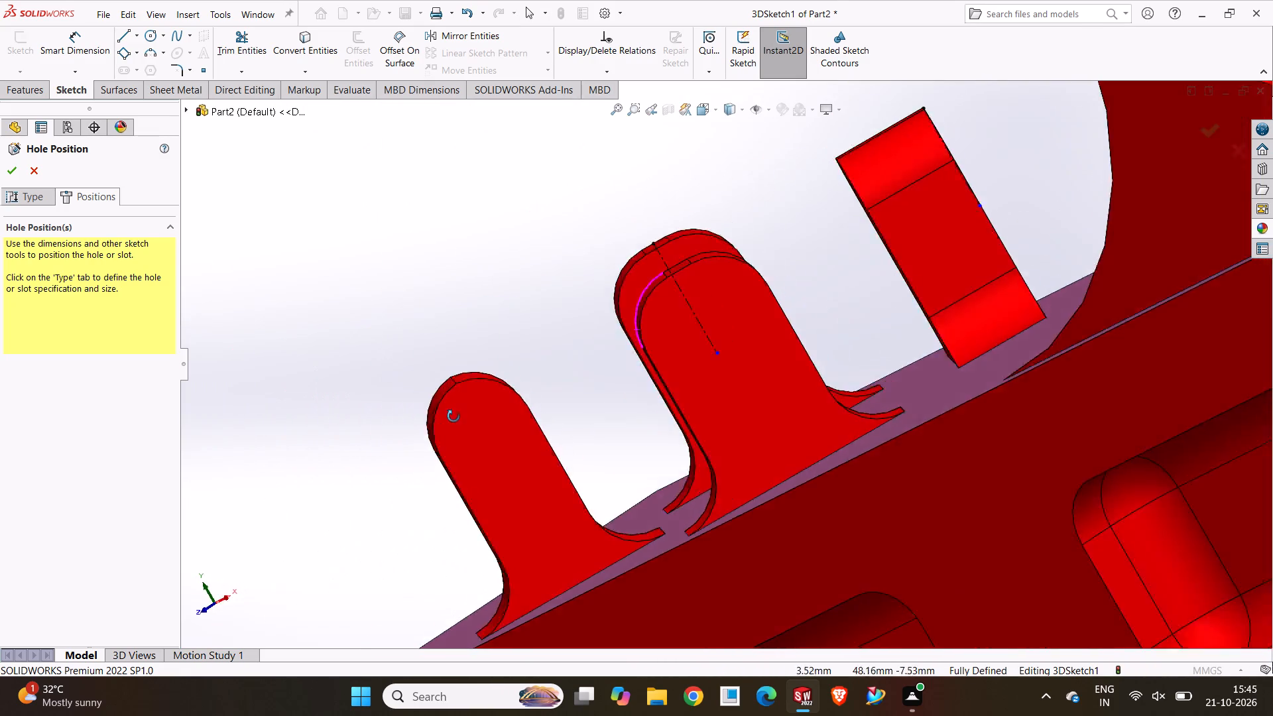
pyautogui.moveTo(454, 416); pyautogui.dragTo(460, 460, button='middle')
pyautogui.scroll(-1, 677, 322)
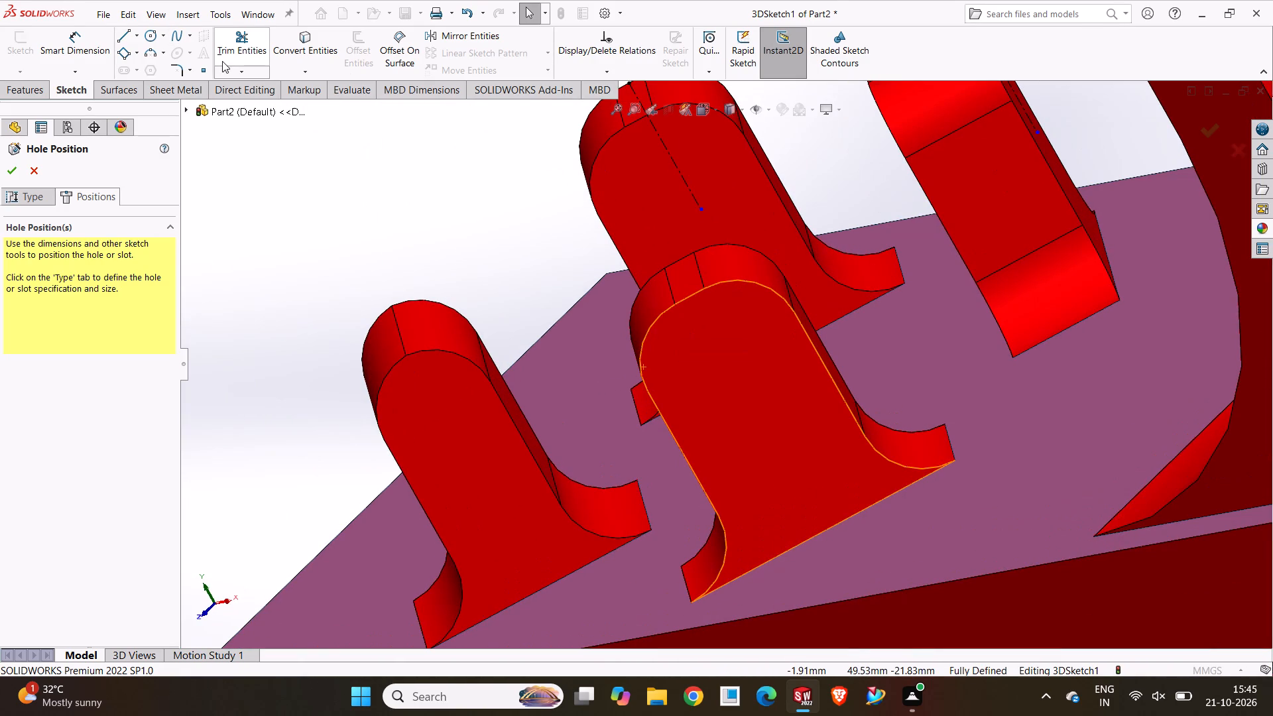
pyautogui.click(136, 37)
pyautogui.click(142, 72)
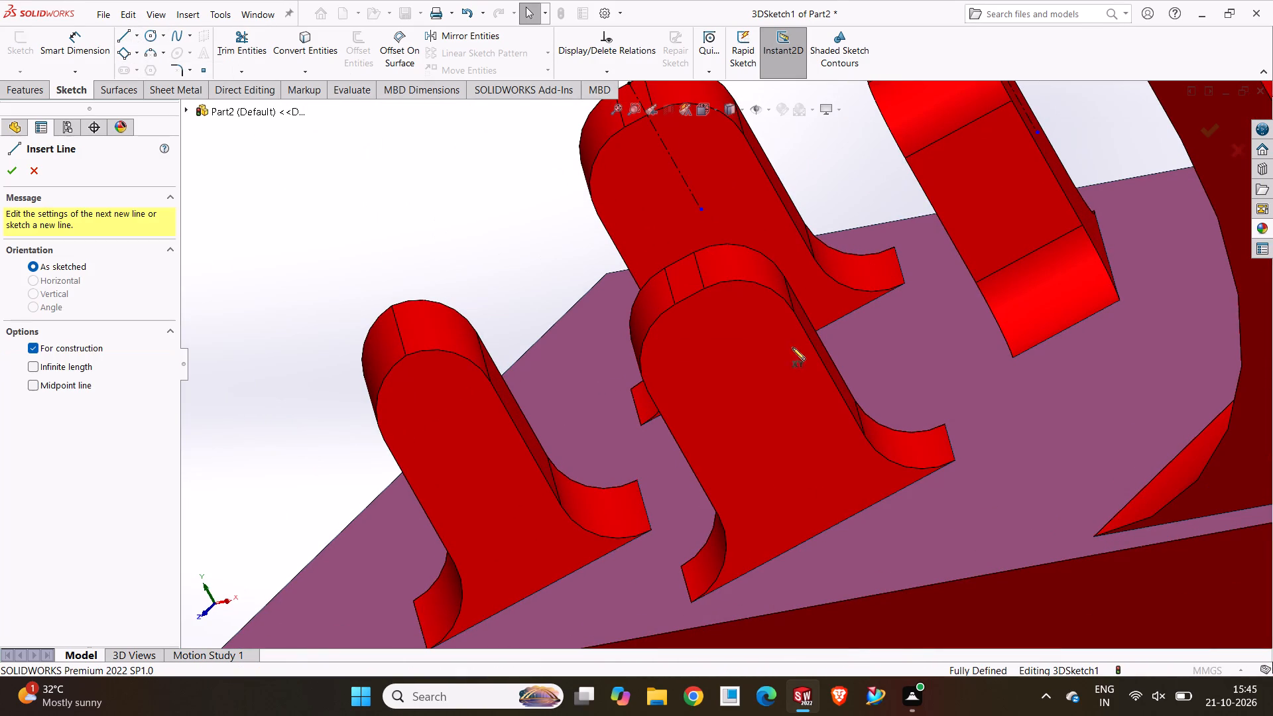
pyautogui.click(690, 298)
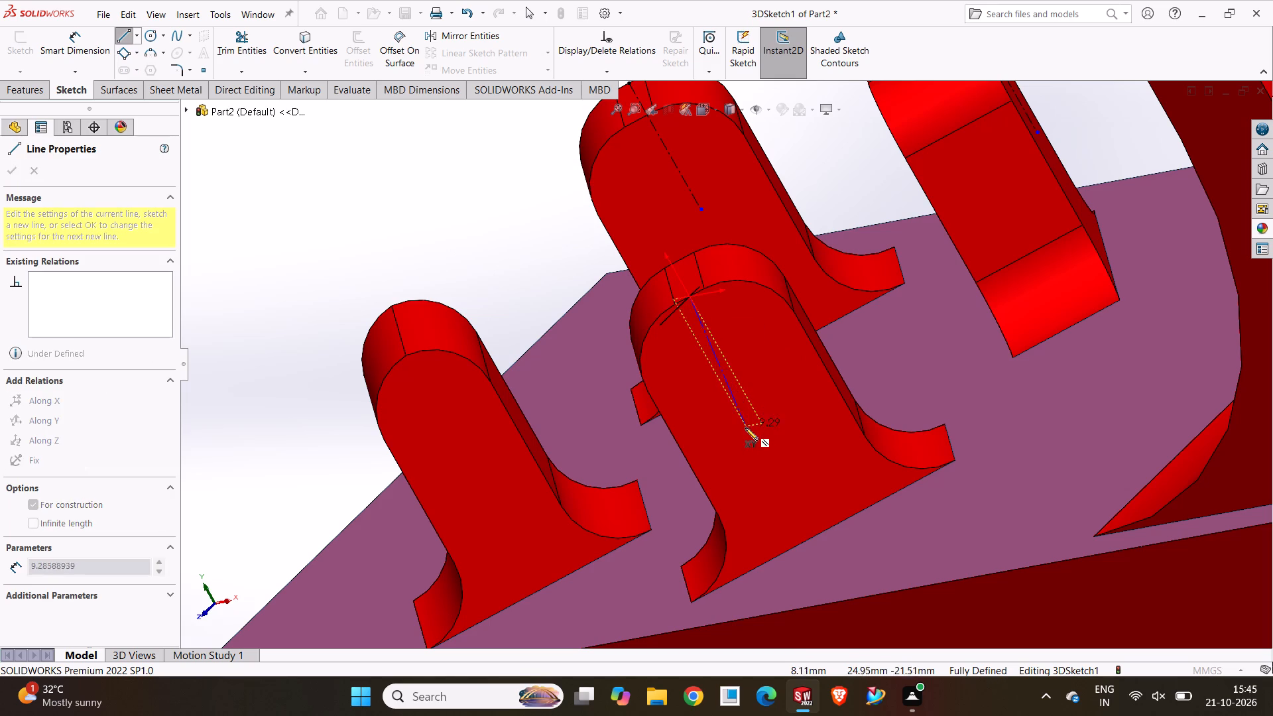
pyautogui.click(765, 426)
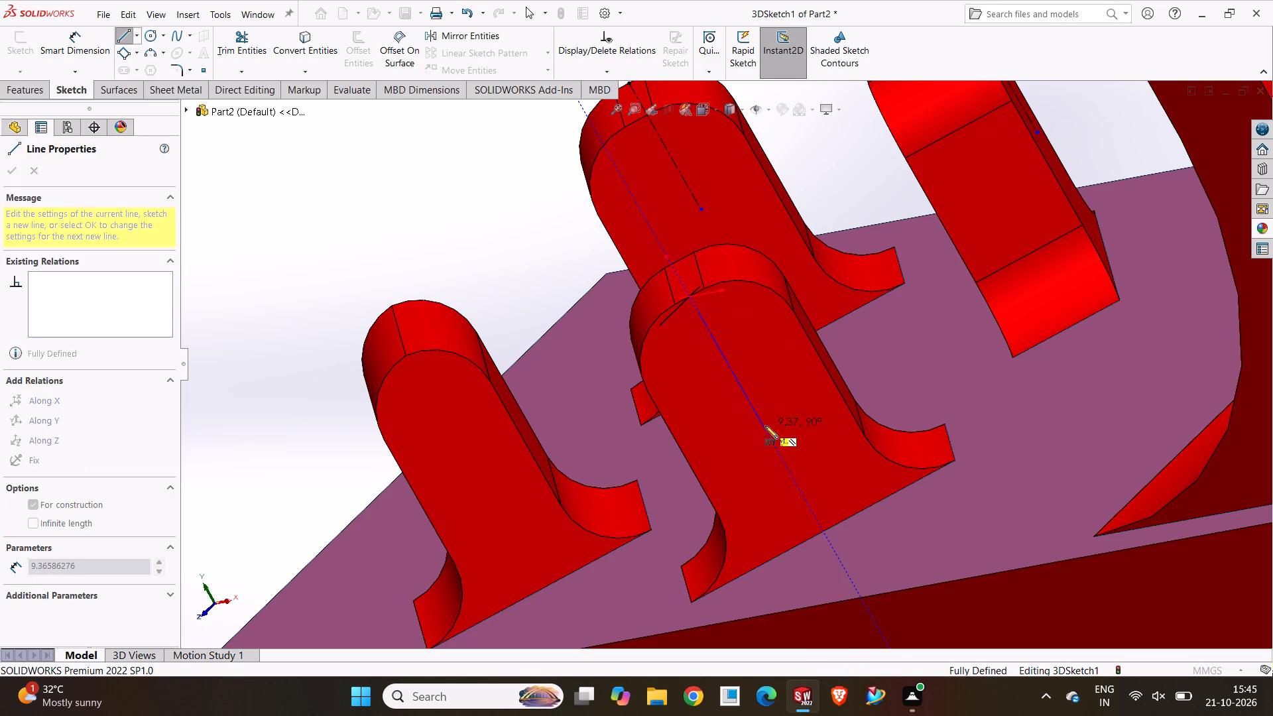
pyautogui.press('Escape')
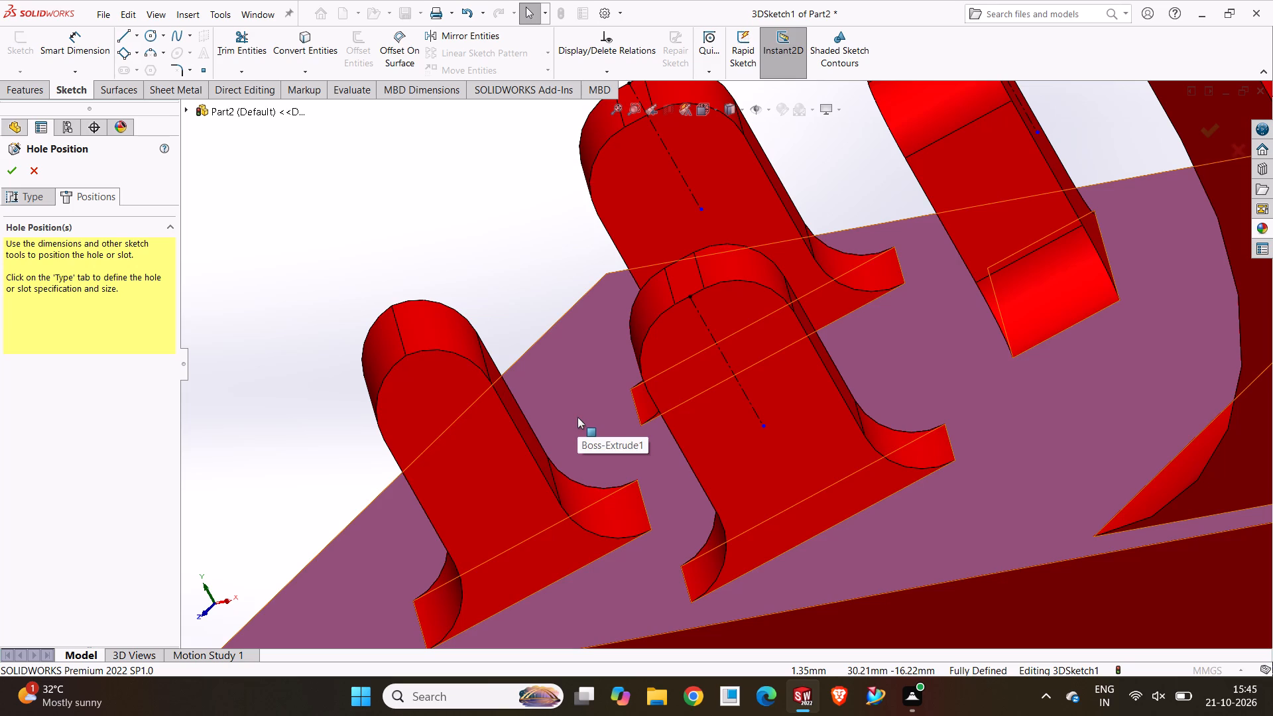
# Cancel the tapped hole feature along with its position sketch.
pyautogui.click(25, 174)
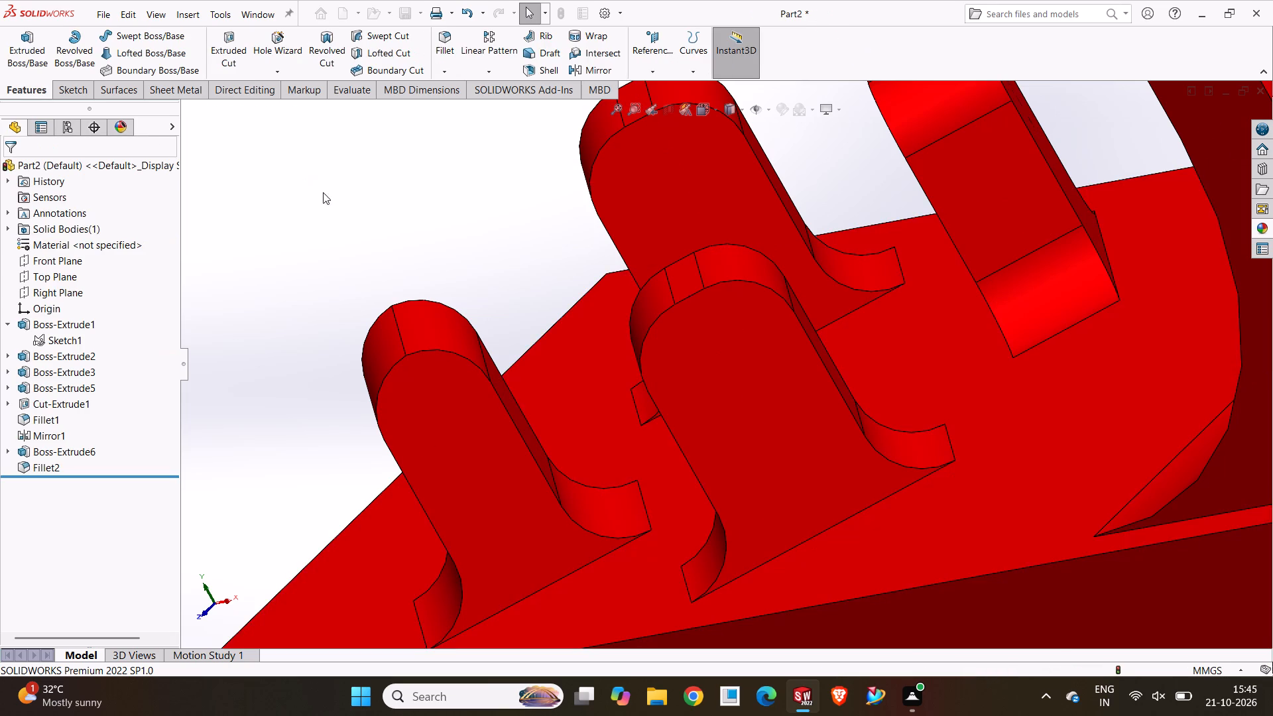
# Open the 4 mm fillet on the four posts for editing, keeping only its existing edges in the selection.
pyautogui.scroll(3, 408, 243)
pyautogui.moveTo(408, 242); pyautogui.dragTo(426, 204, button='middle')
pyautogui.scroll(-3, 491, 432)
pyautogui.scroll(2, 416, 451)
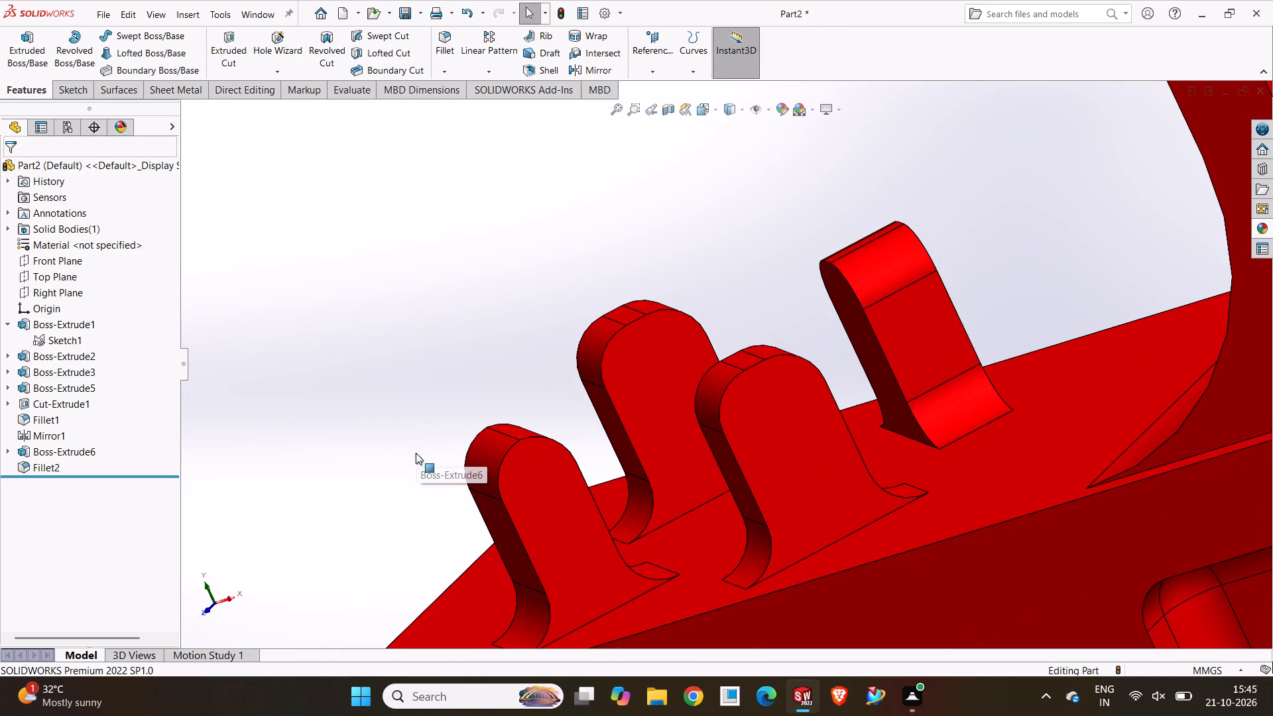
pyautogui.click(33, 468)
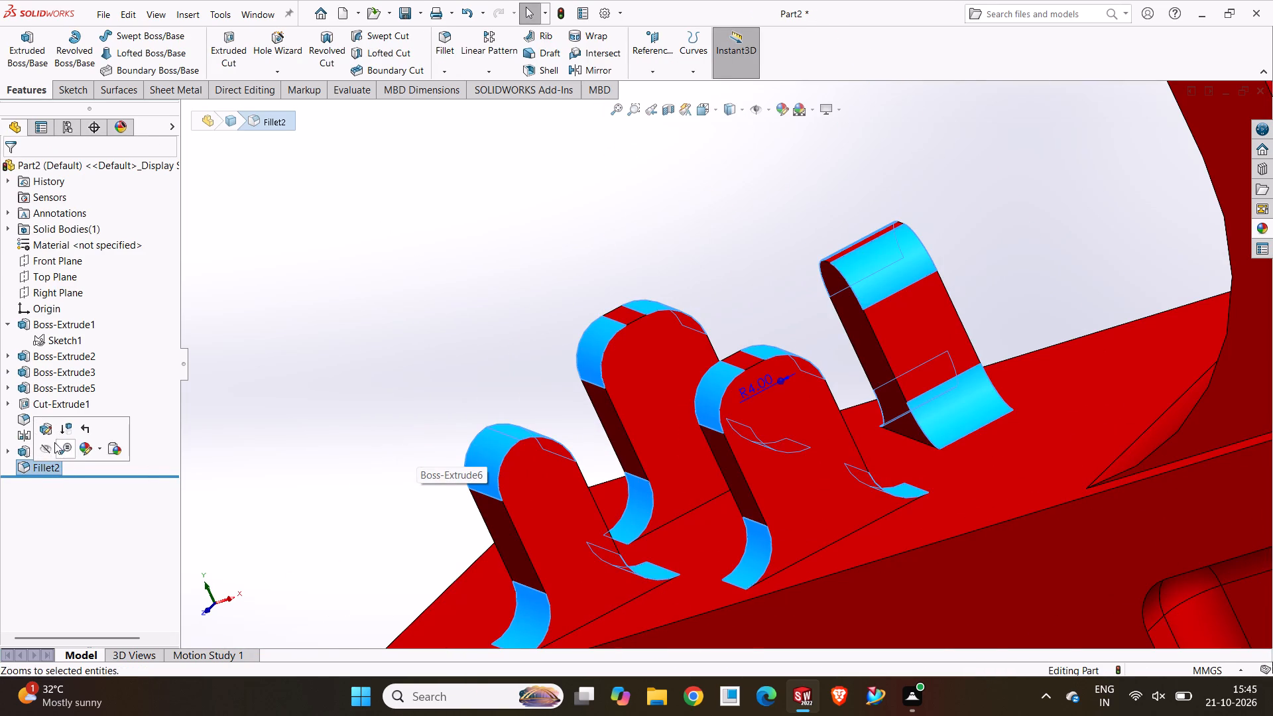
pyautogui.click(48, 435)
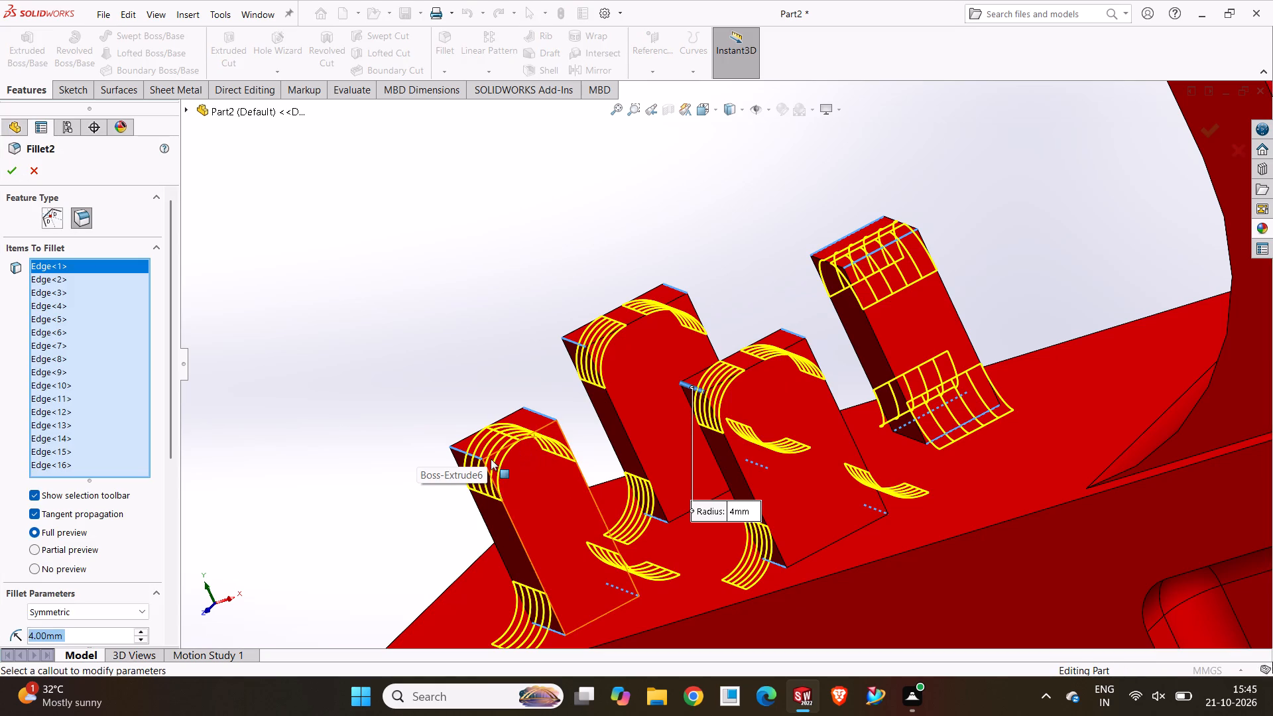
pyautogui.click(487, 480)
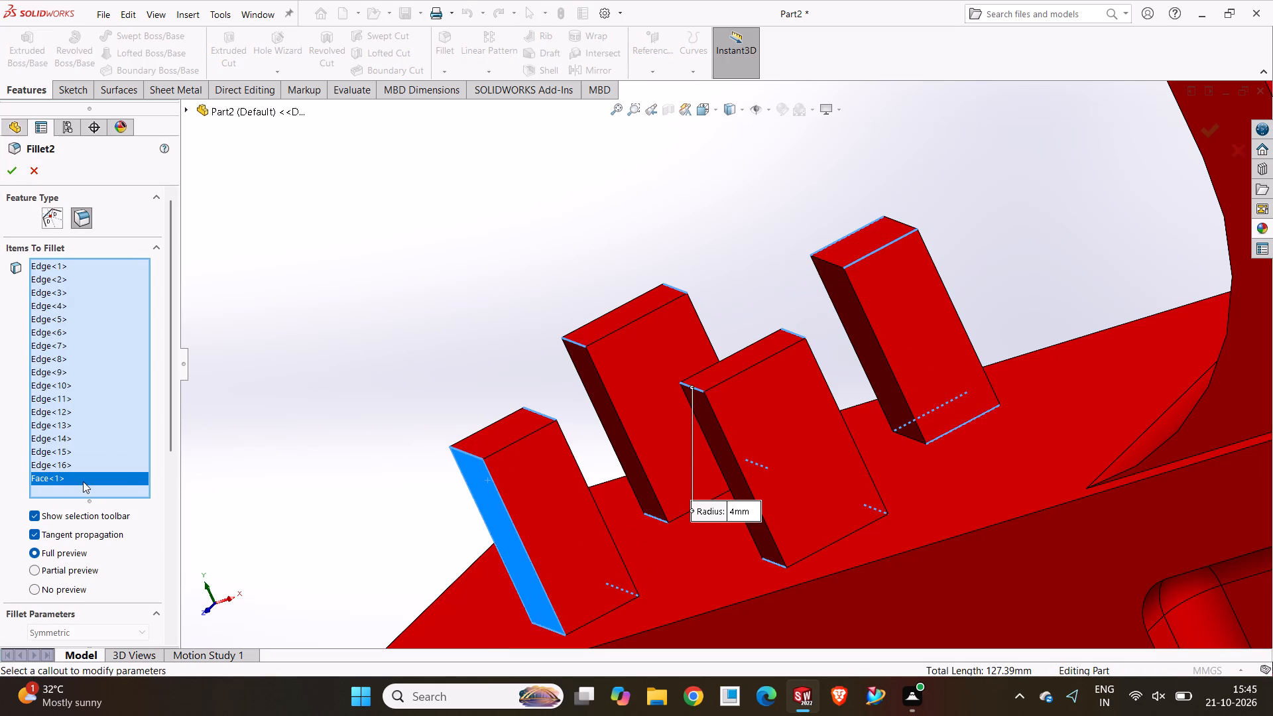
pyautogui.click(399, 374)
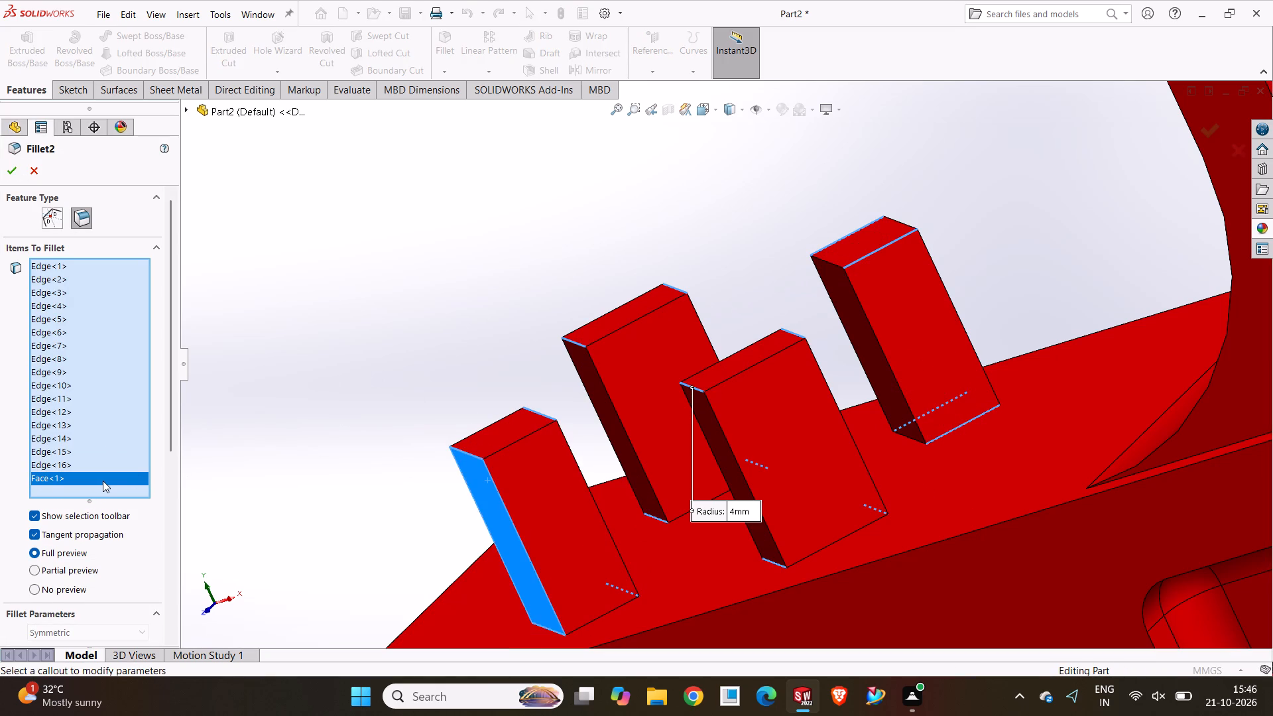
pyautogui.rightClick(99, 481)
pyautogui.click(129, 505)
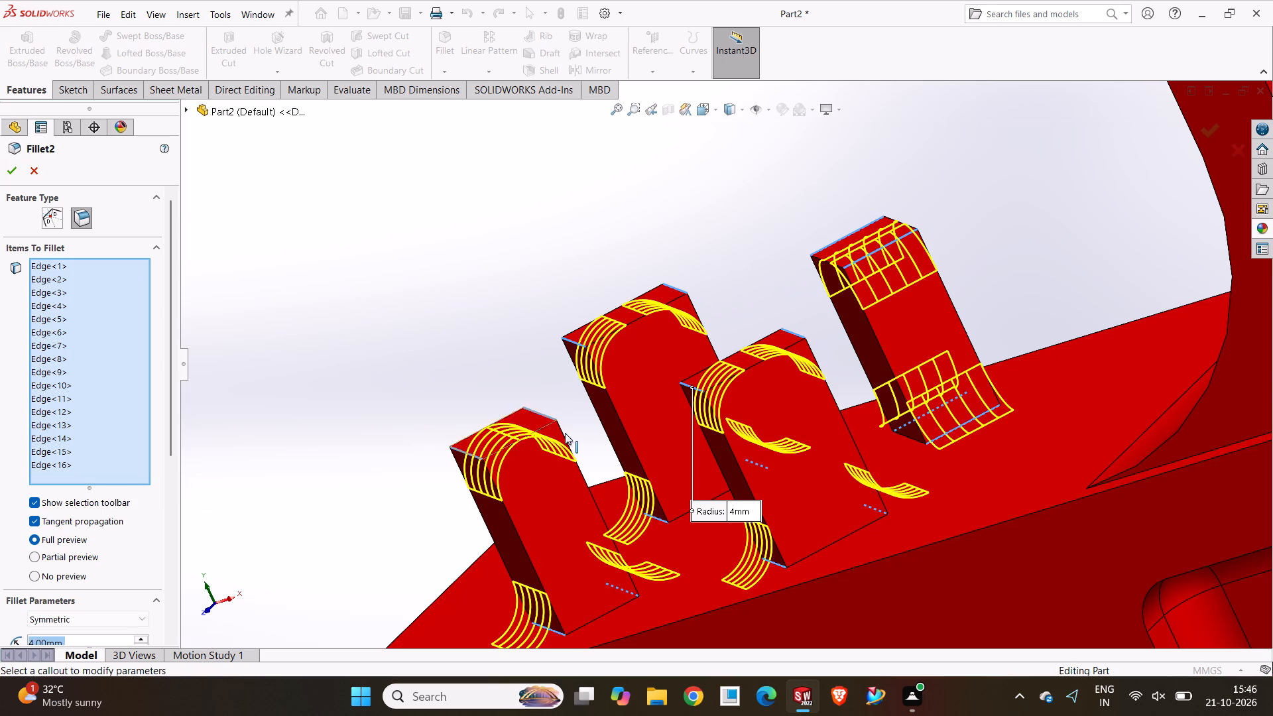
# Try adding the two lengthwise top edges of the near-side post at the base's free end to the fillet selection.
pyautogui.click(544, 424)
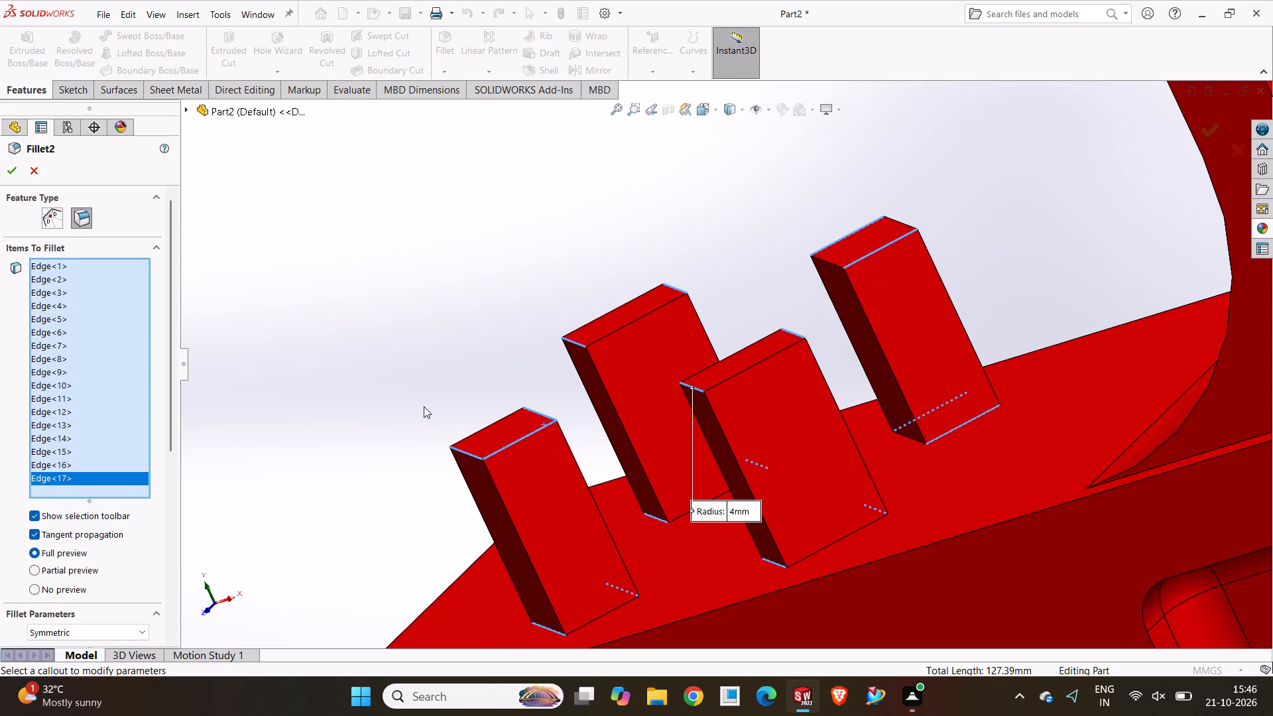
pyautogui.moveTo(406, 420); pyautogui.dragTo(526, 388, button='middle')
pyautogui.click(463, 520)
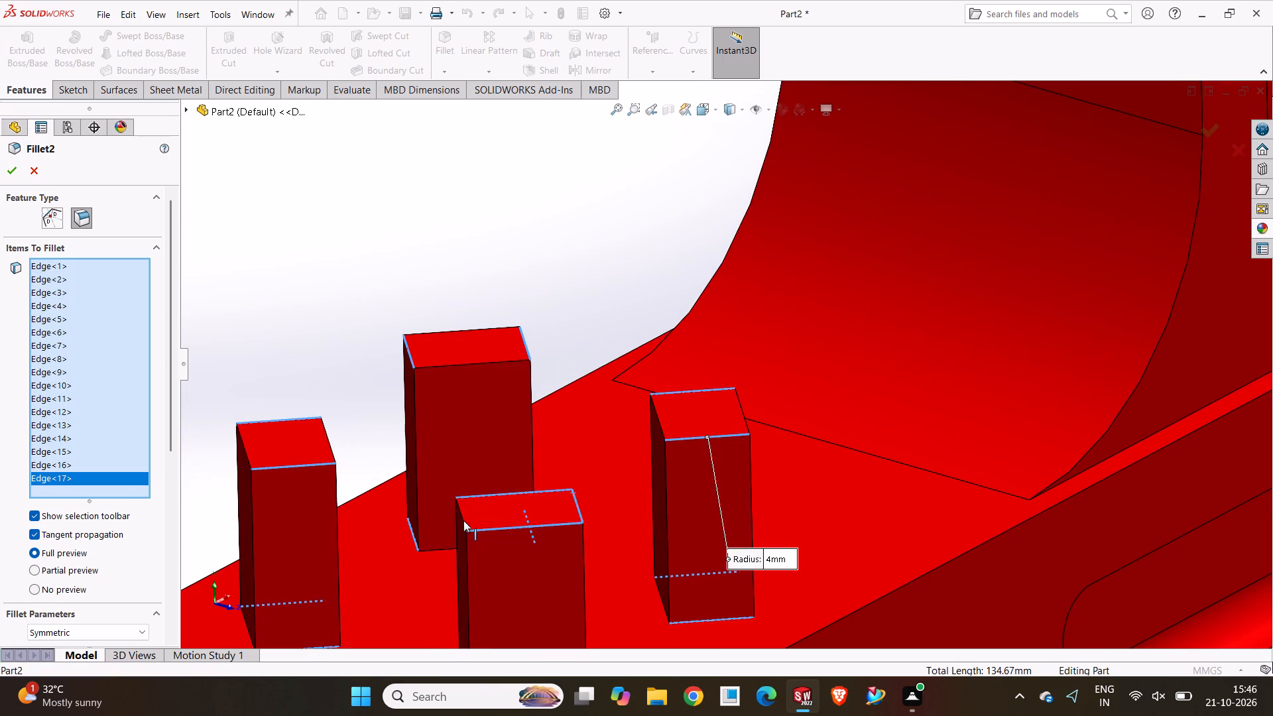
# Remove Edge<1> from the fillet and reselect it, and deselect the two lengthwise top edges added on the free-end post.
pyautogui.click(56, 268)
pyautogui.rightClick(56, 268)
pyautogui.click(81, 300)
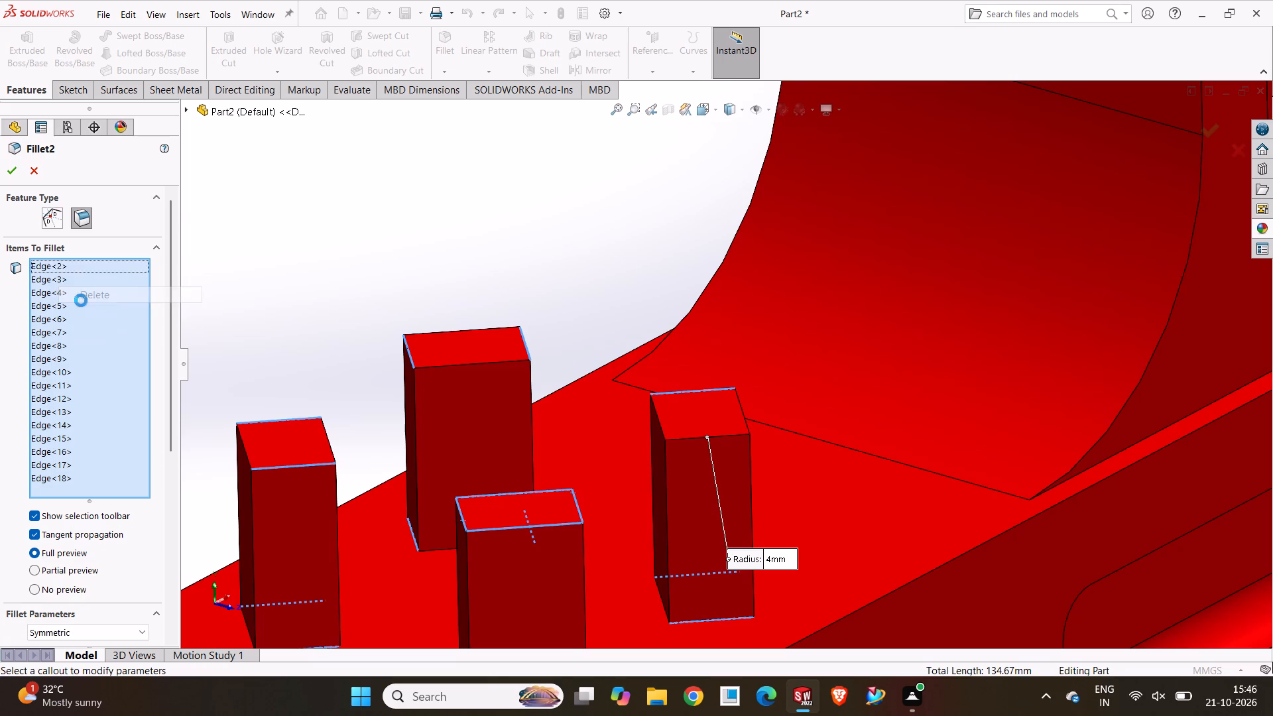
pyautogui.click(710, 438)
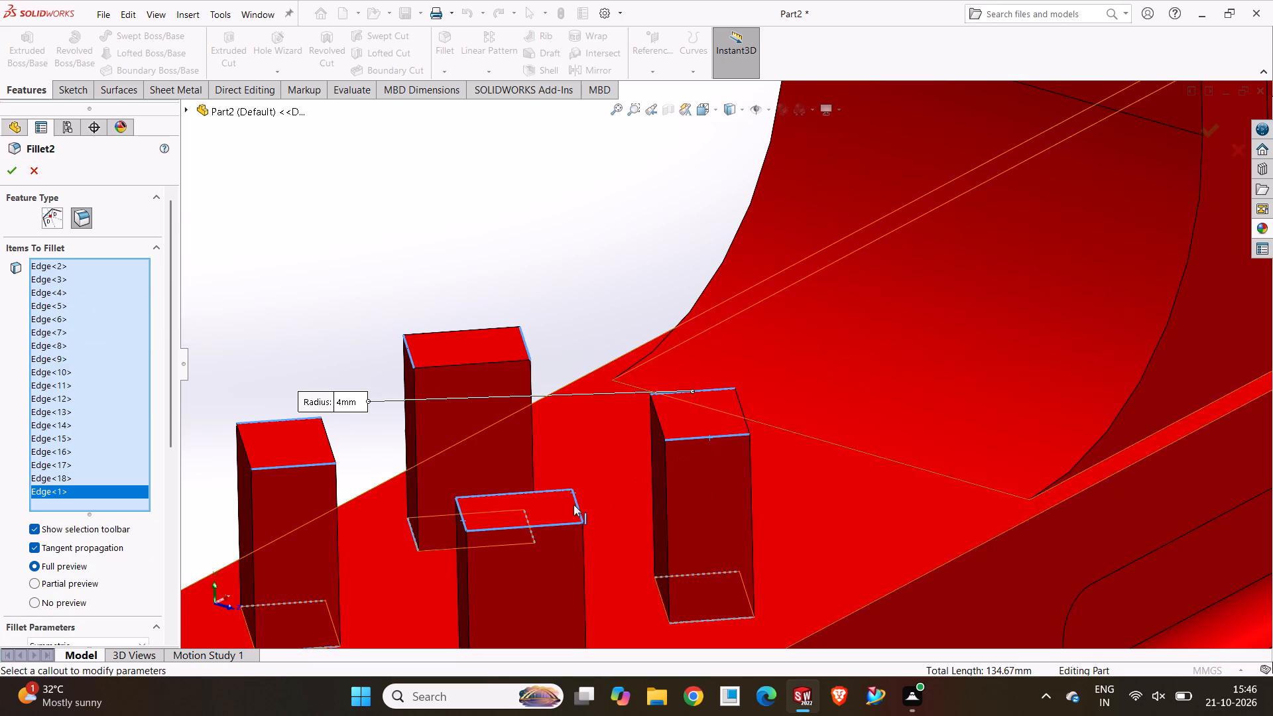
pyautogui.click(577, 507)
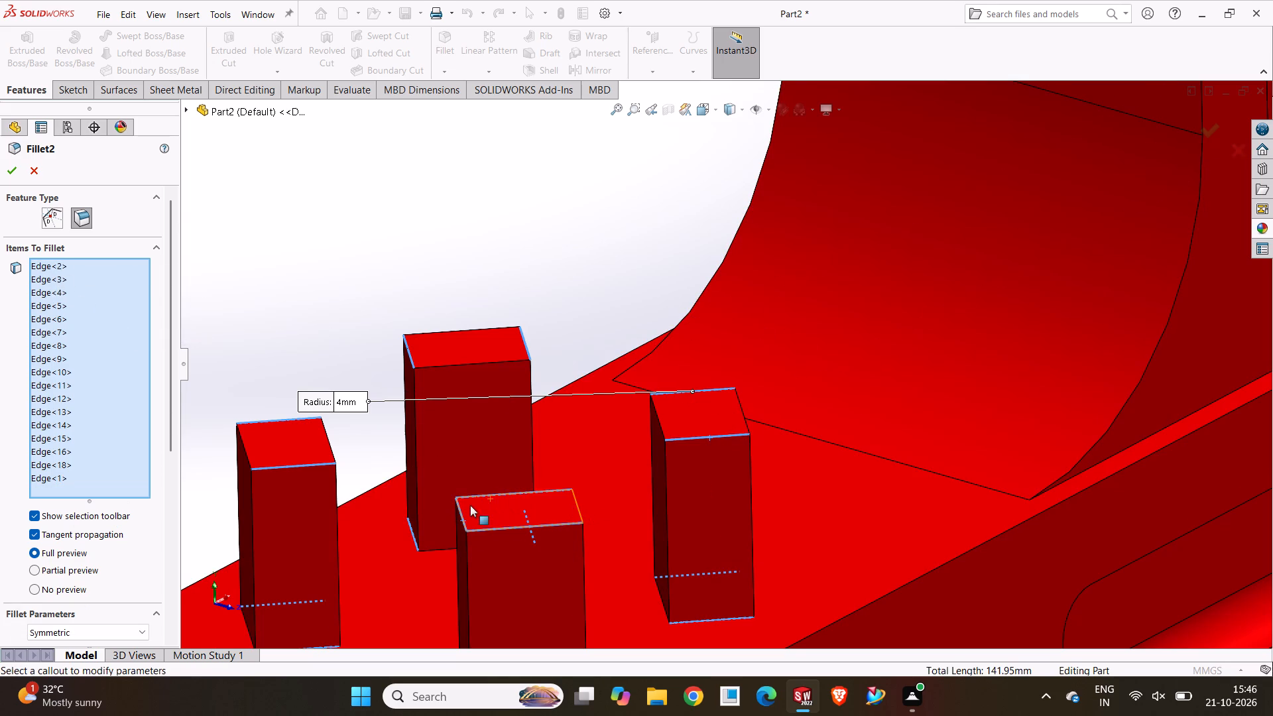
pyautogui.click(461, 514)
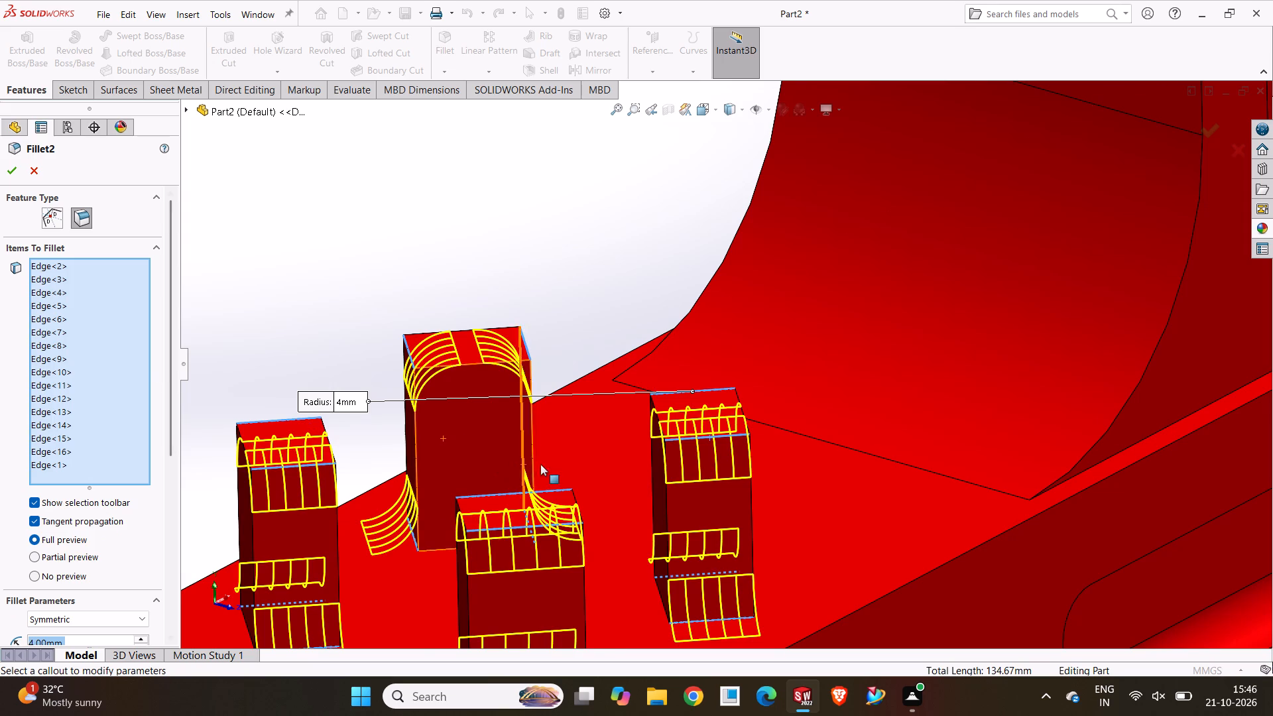
# On the near-side post, replace the two long top edges with the two short top edges in the 4 mm fillet and apply it.
pyautogui.scroll(2, 540, 464)
pyautogui.moveTo(540, 463); pyautogui.dragTo(443, 483, button='middle')
pyautogui.click(581, 477)
pyautogui.moveTo(587, 476); pyautogui.dragTo(615, 457, button='middle')
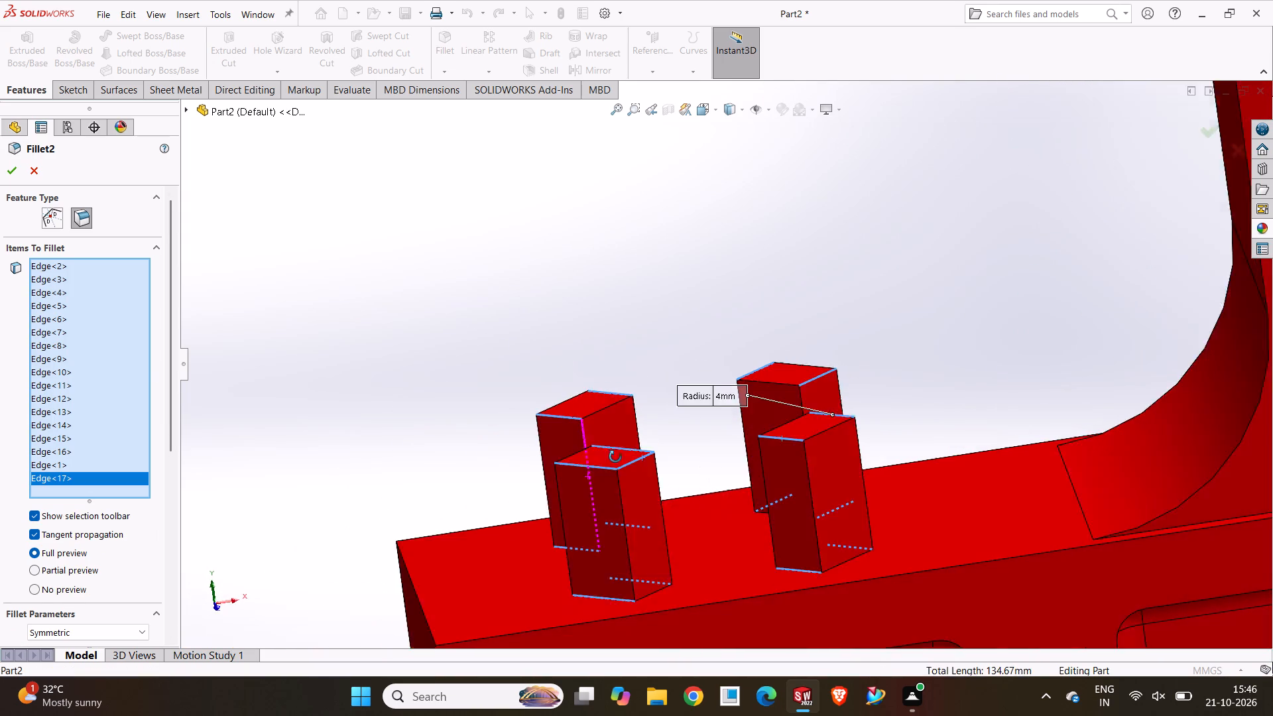
pyautogui.moveTo(615, 457); pyautogui.dragTo(680, 487, button='middle')
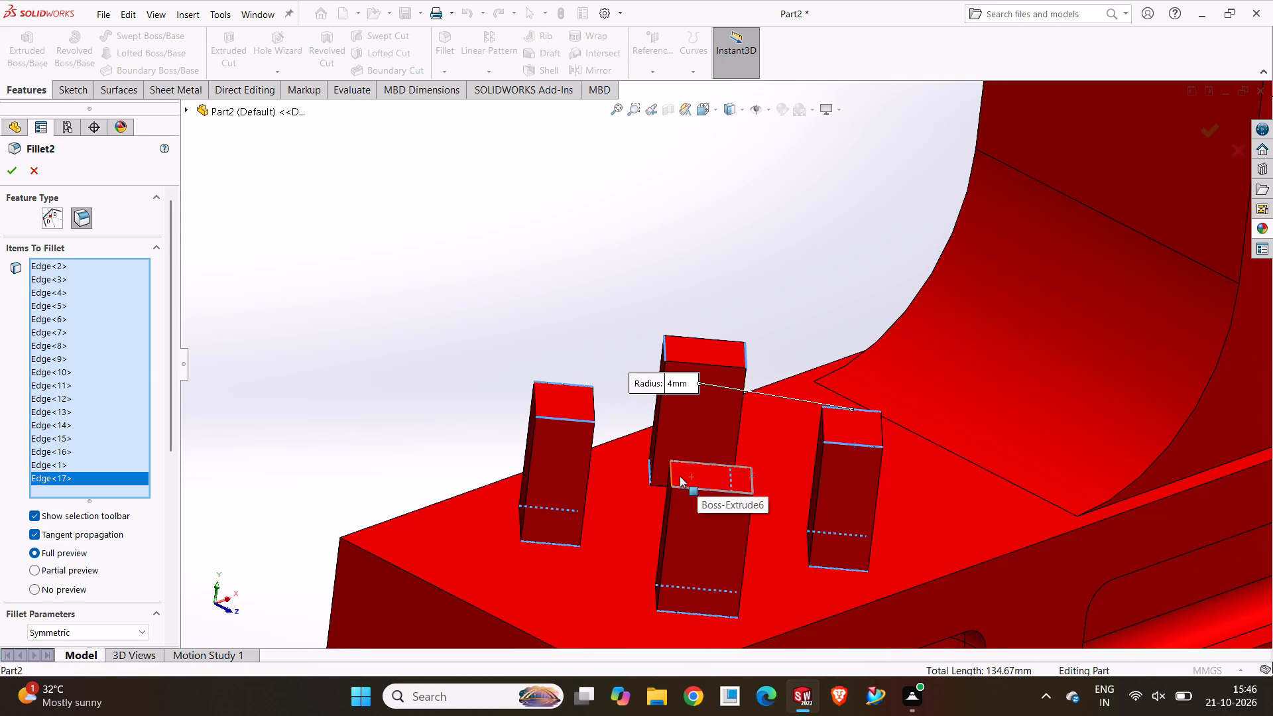
pyautogui.click(672, 479)
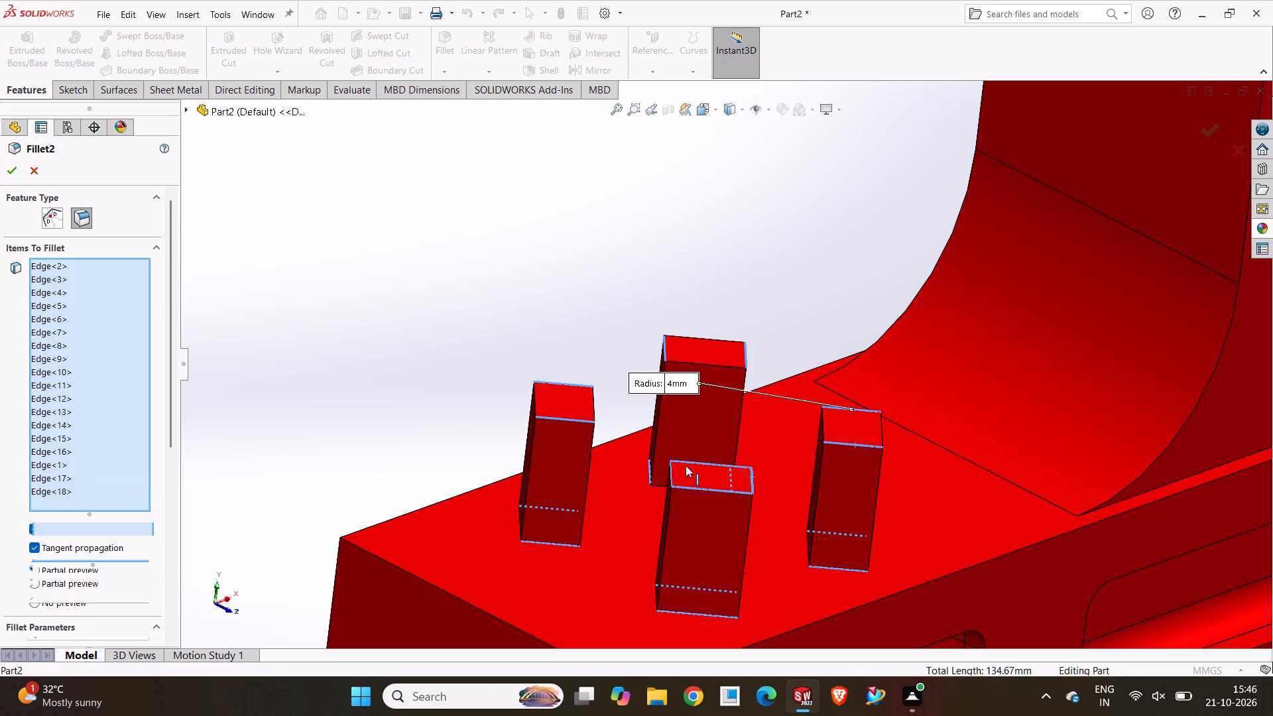
pyautogui.click(701, 462)
pyautogui.click(703, 487)
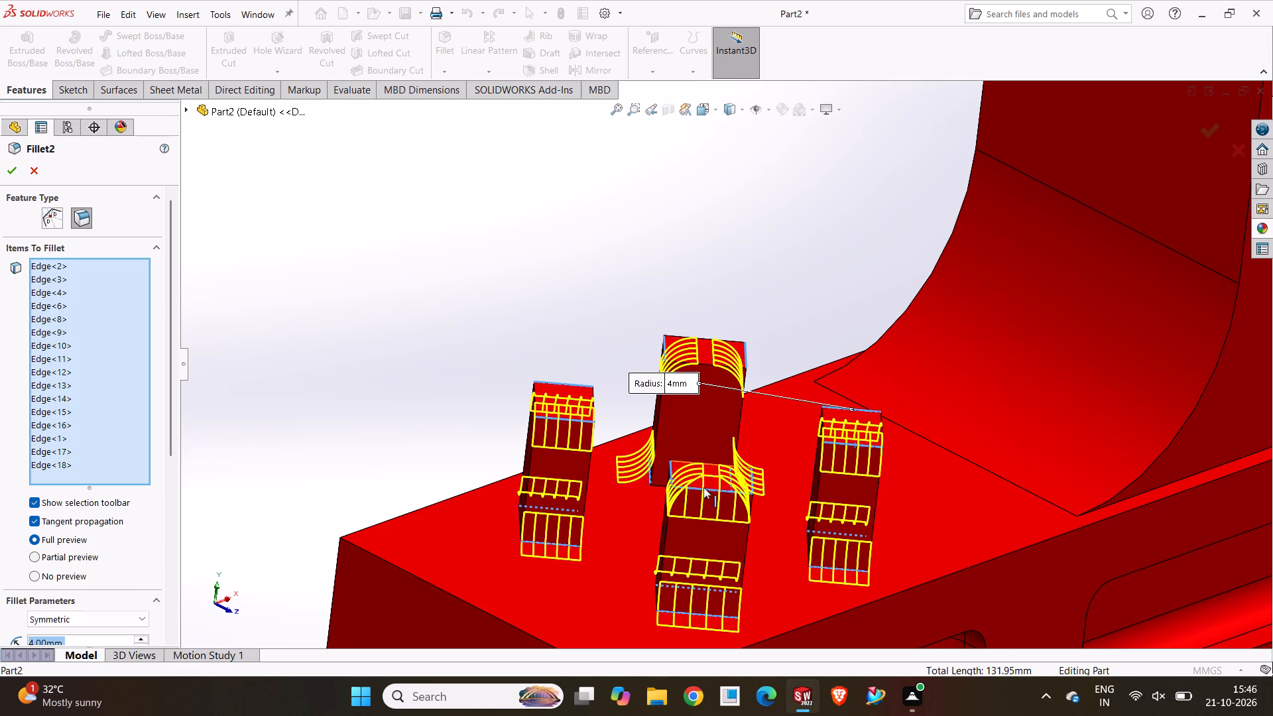
pyautogui.click(14, 169)
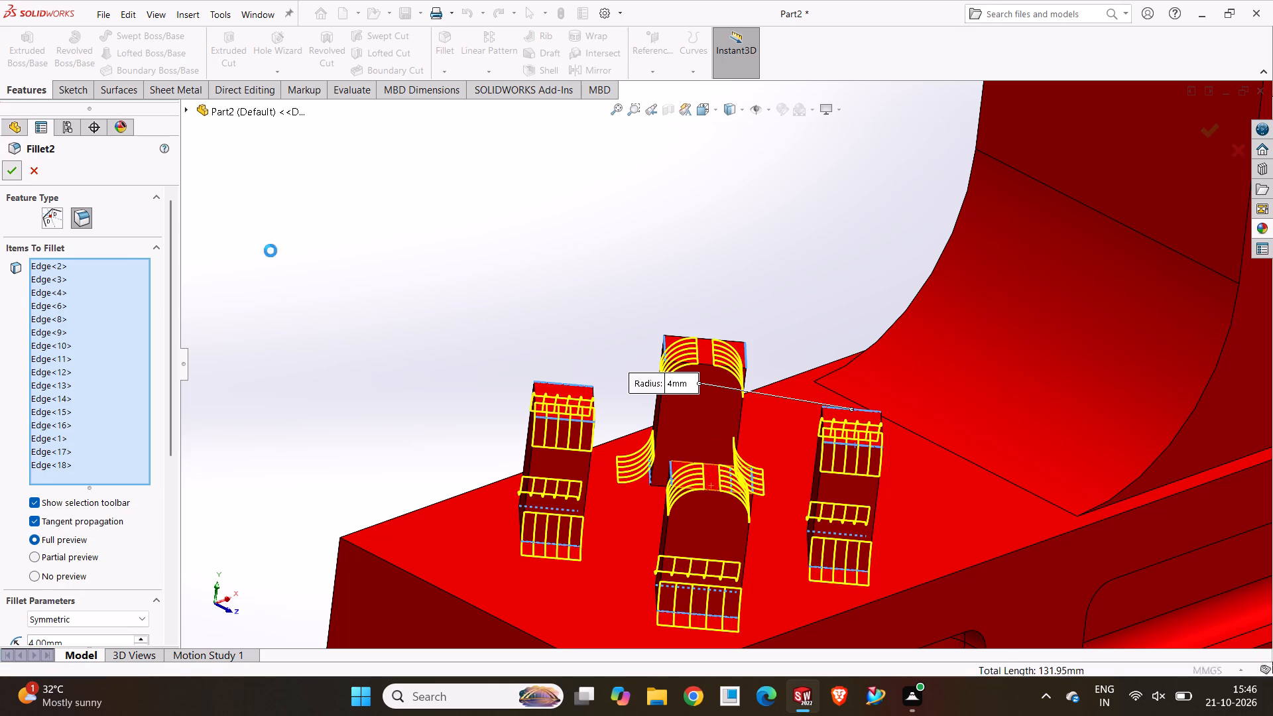
pyautogui.click(403, 362)
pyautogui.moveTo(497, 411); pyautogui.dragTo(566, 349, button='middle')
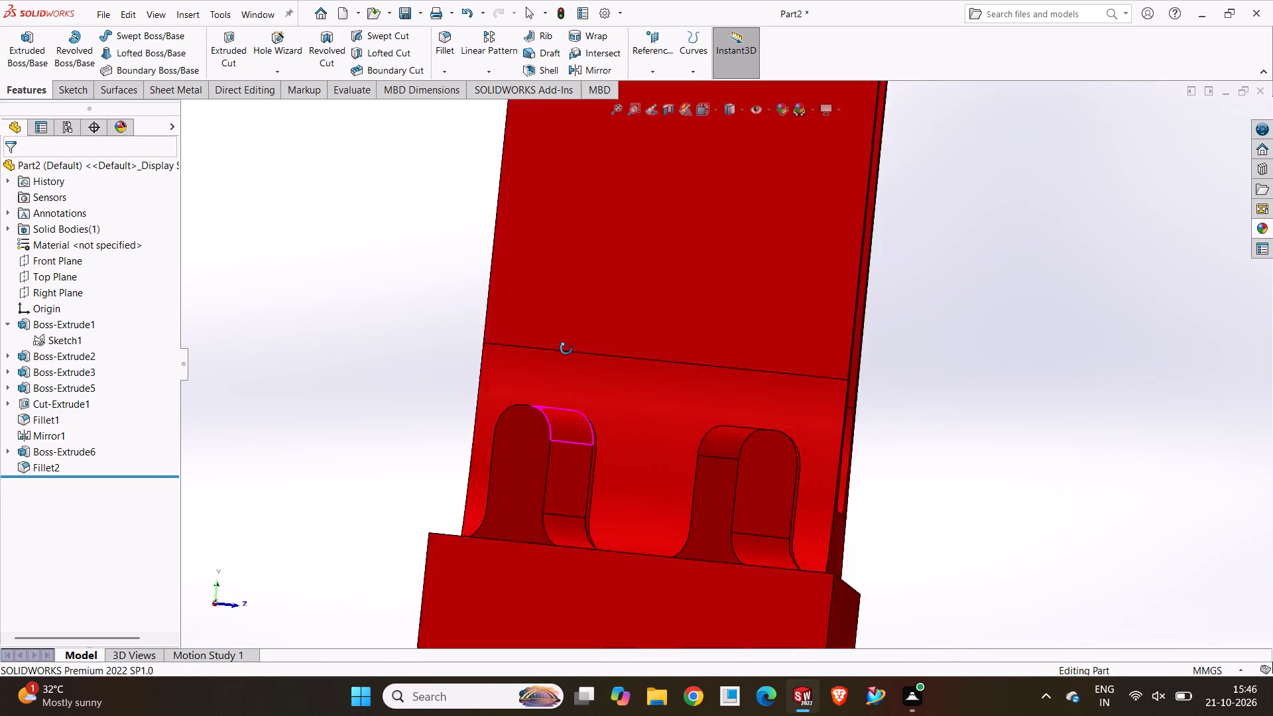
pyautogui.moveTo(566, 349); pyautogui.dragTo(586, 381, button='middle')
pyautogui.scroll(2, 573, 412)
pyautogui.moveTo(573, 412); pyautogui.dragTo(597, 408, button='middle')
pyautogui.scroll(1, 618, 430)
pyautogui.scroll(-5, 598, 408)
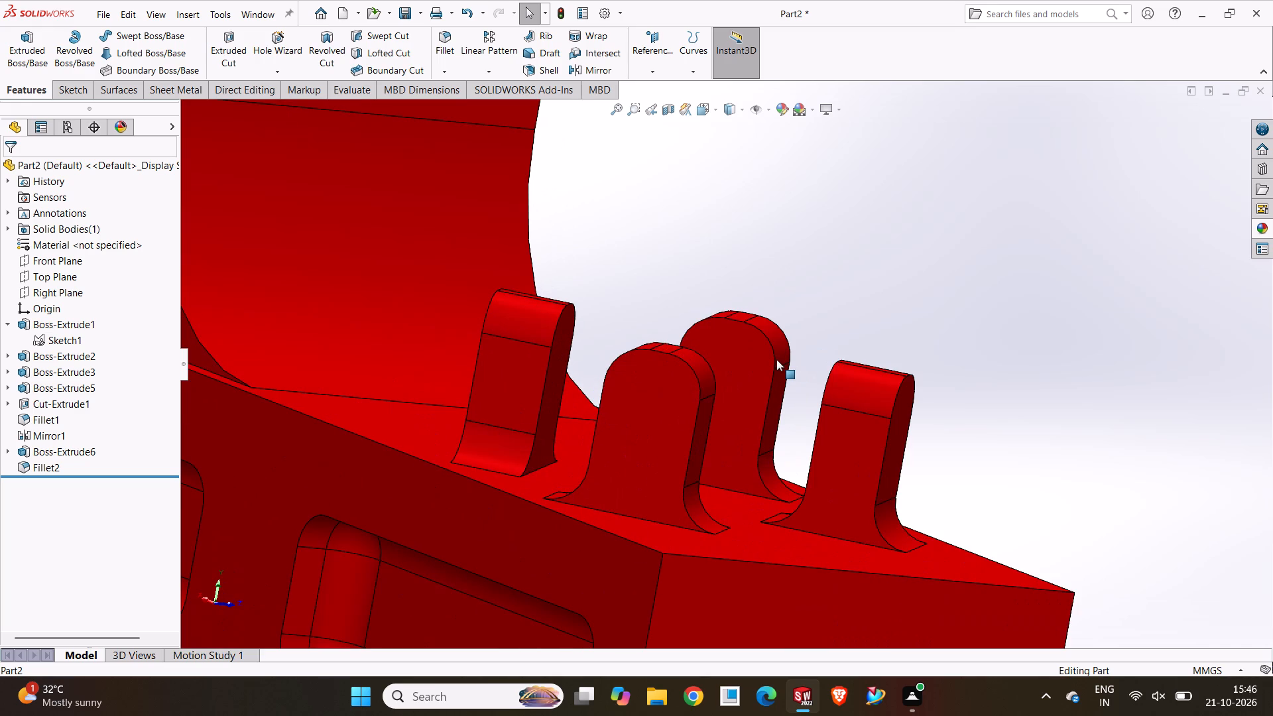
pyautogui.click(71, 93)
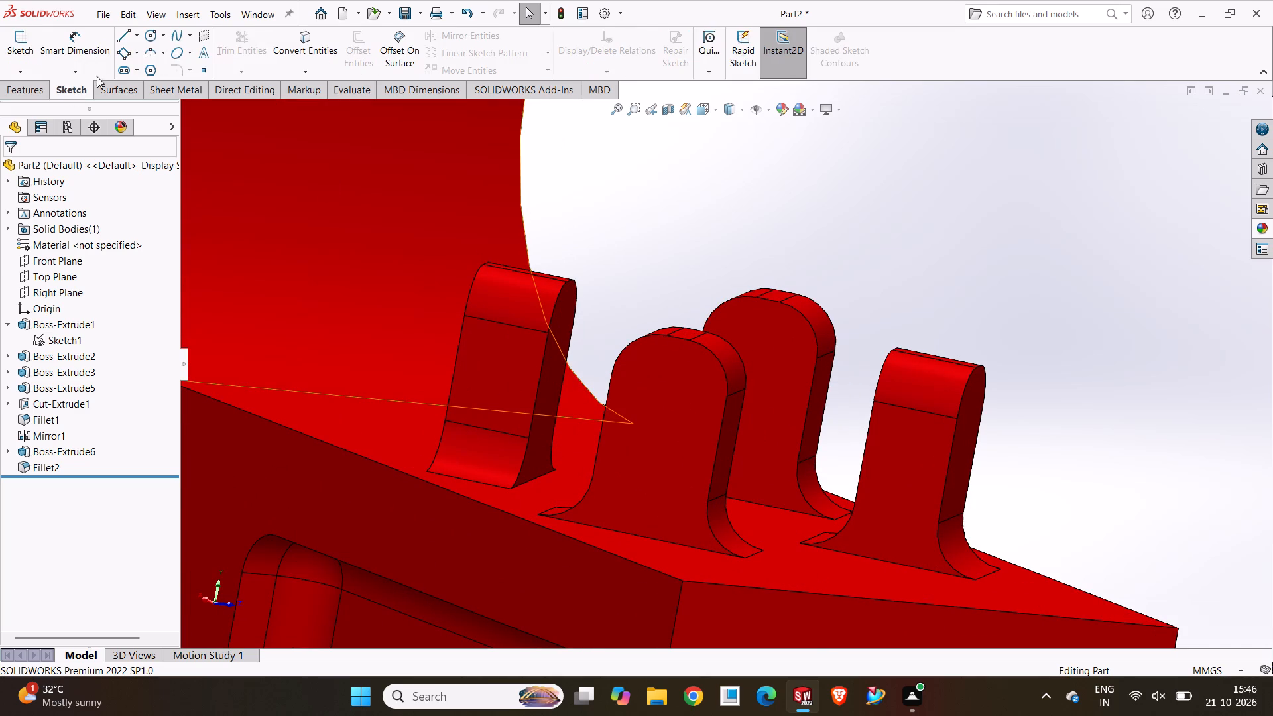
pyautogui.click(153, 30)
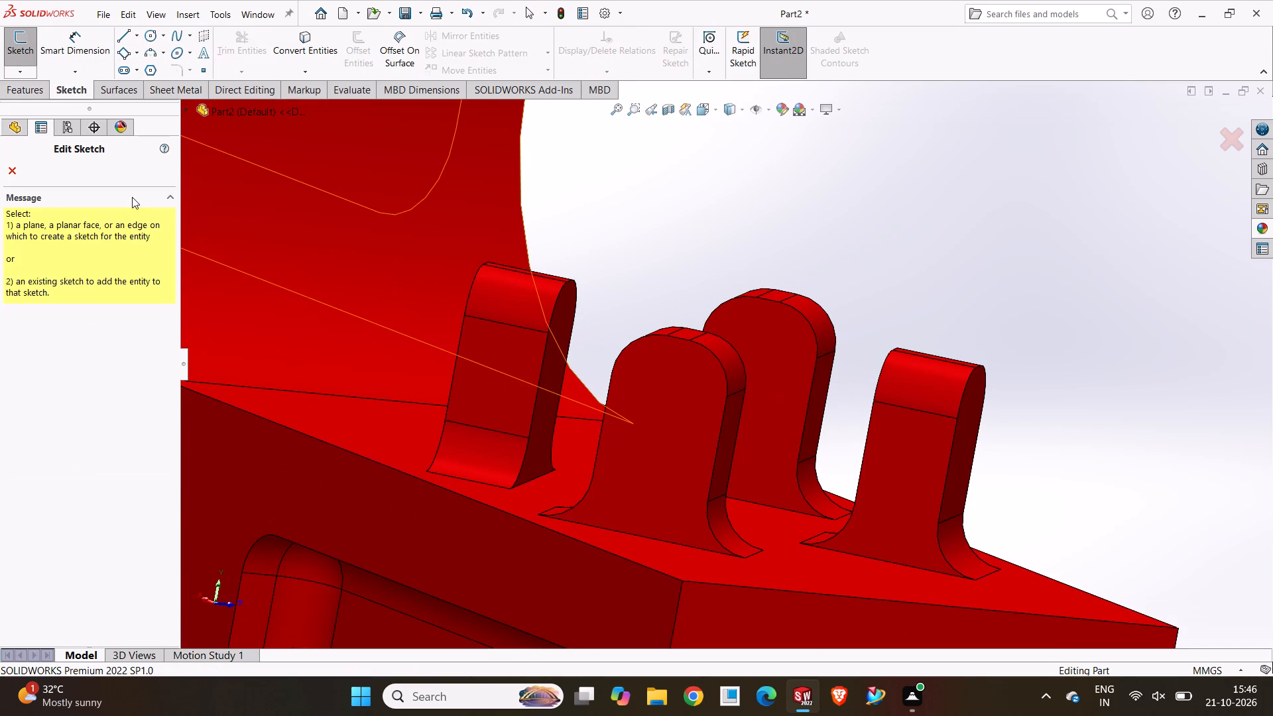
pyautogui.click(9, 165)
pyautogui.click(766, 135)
# Sketch on the outer arched face of one side post, placing a point below its top edge's midpoint, about 4.8 mm down.
pyautogui.click(678, 379)
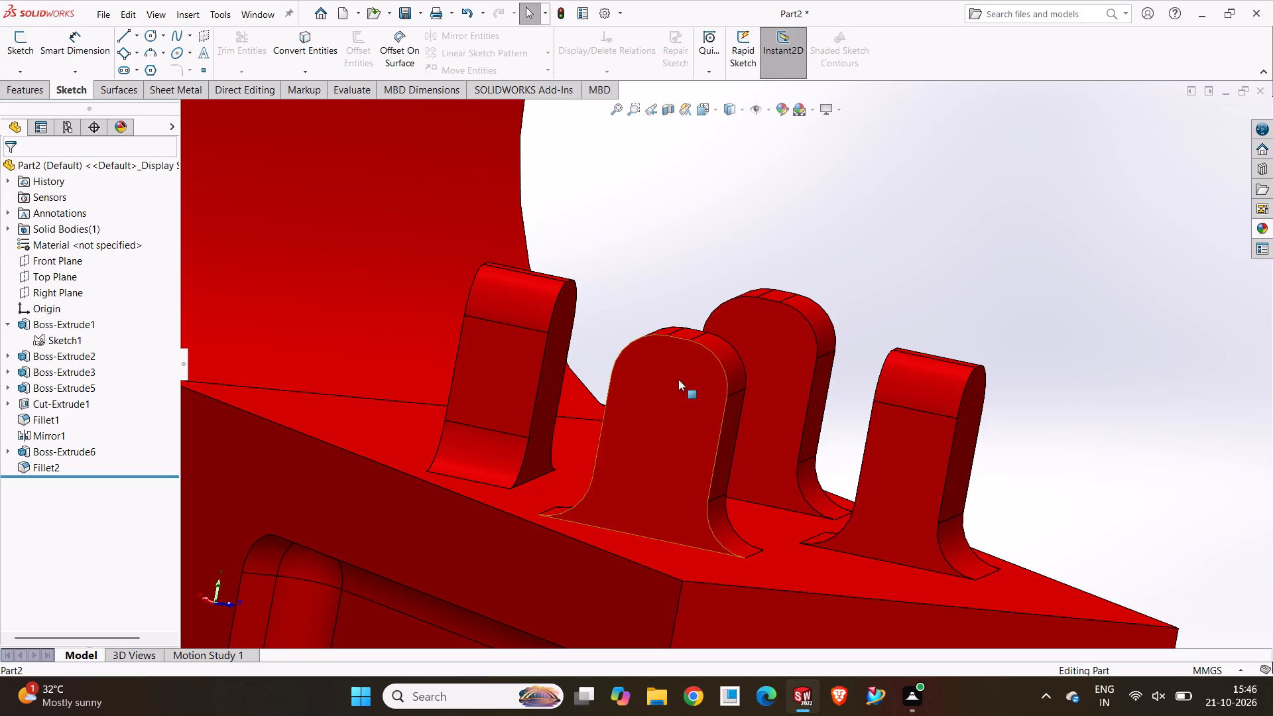
pyautogui.click(743, 340)
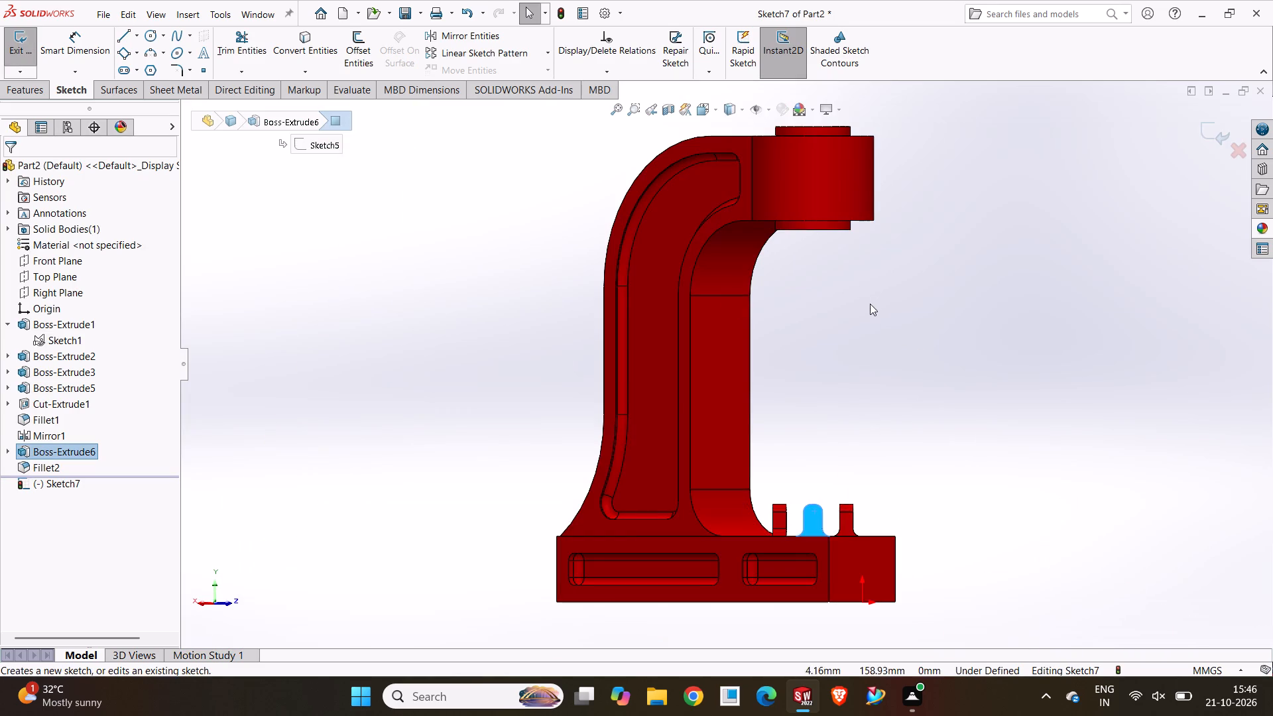
pyautogui.click(870, 304)
pyautogui.scroll(-4, 828, 449)
pyautogui.scroll(-10, 751, 546)
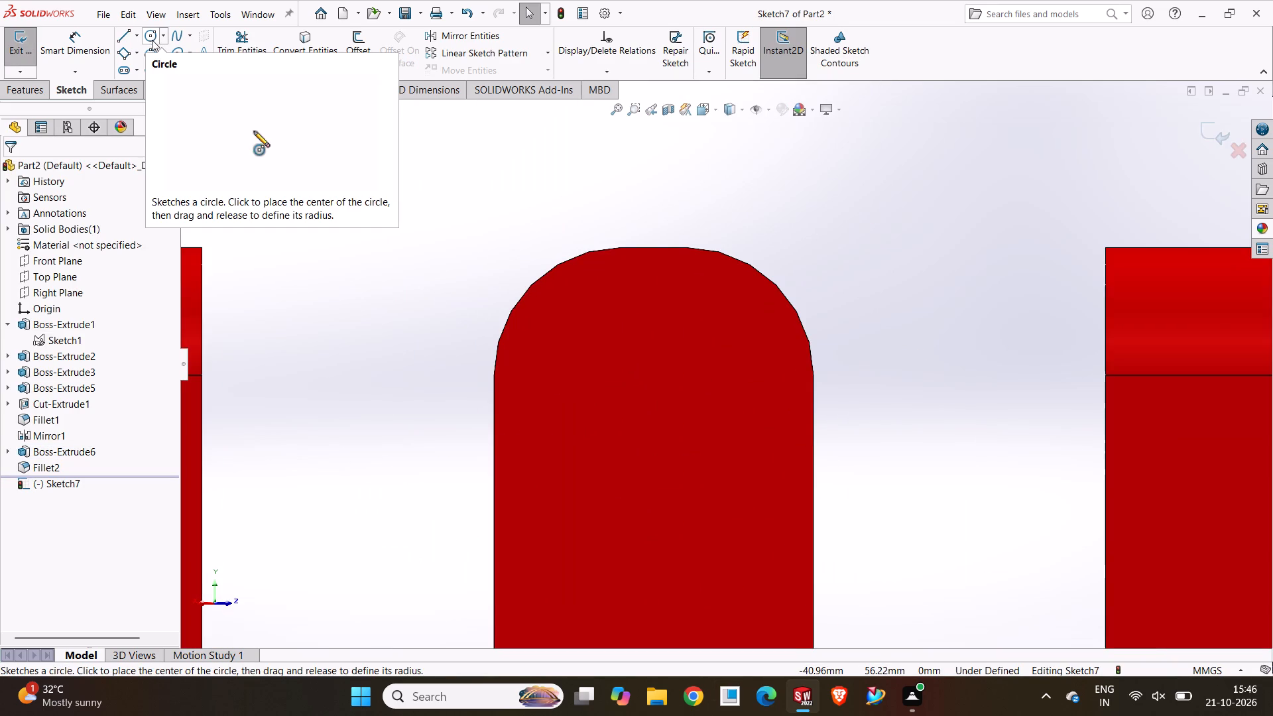
pyautogui.click(202, 70)
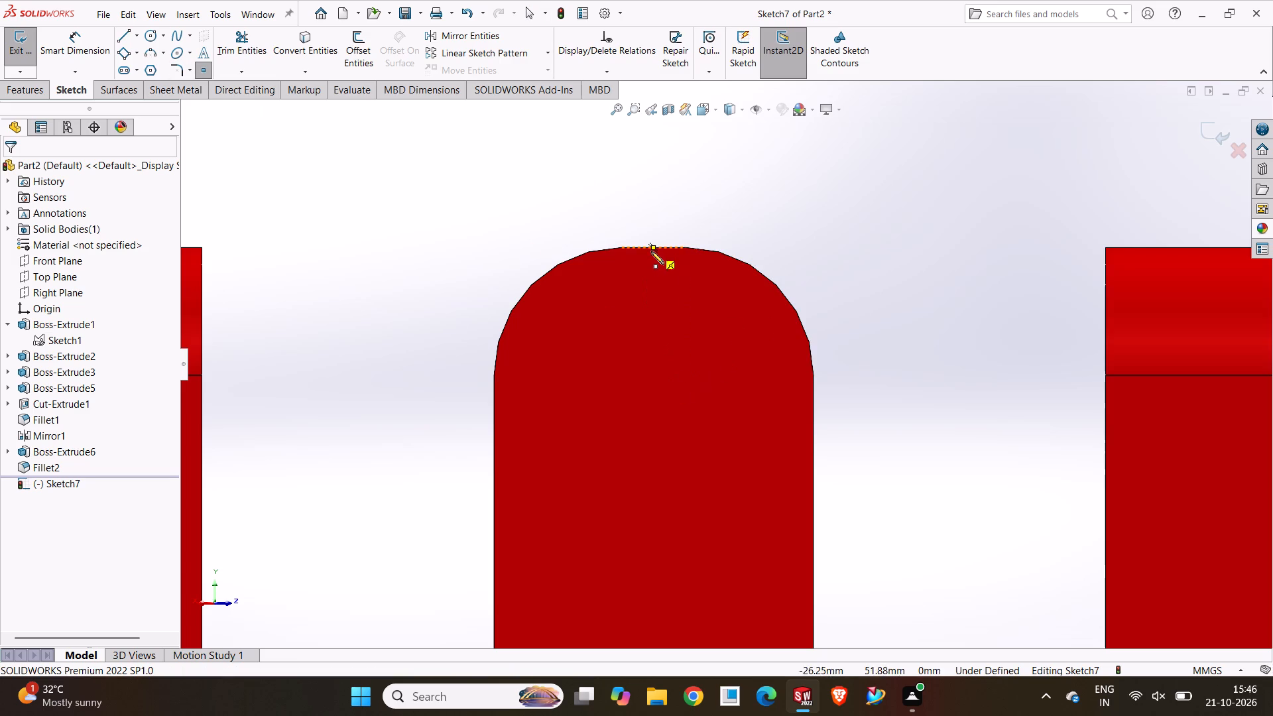
pyautogui.click(657, 402)
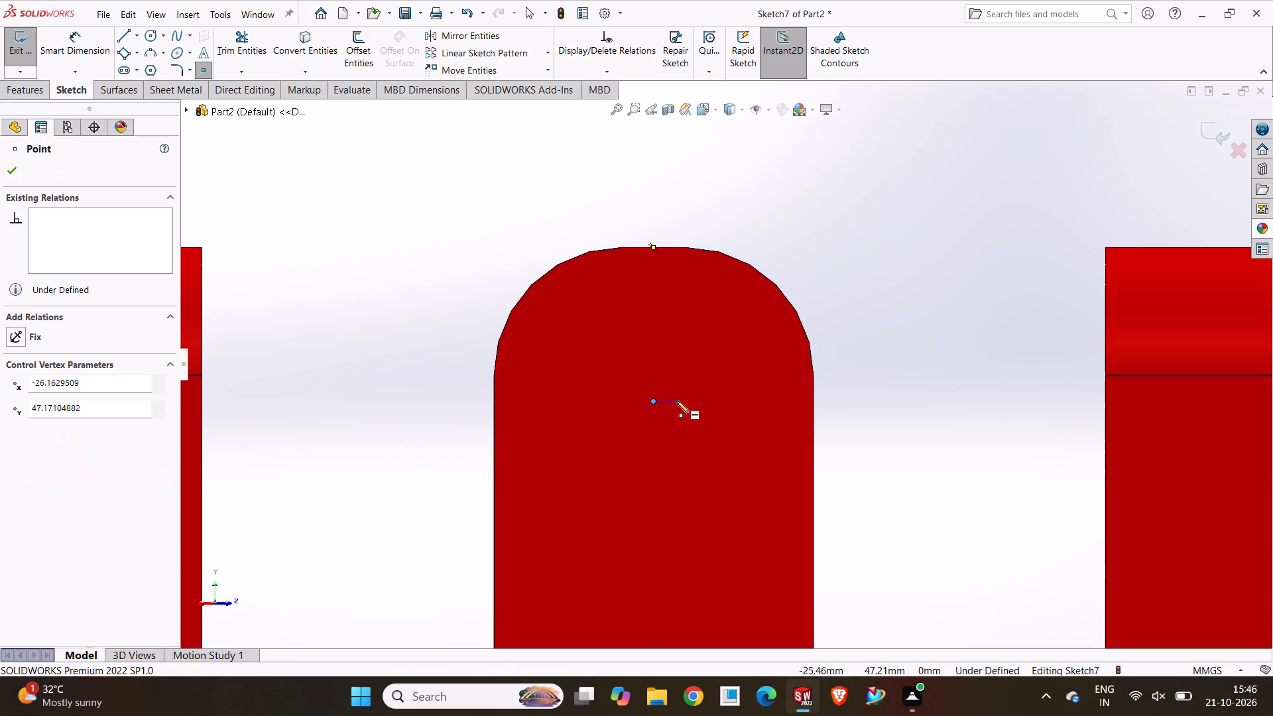
pyautogui.press('Escape')
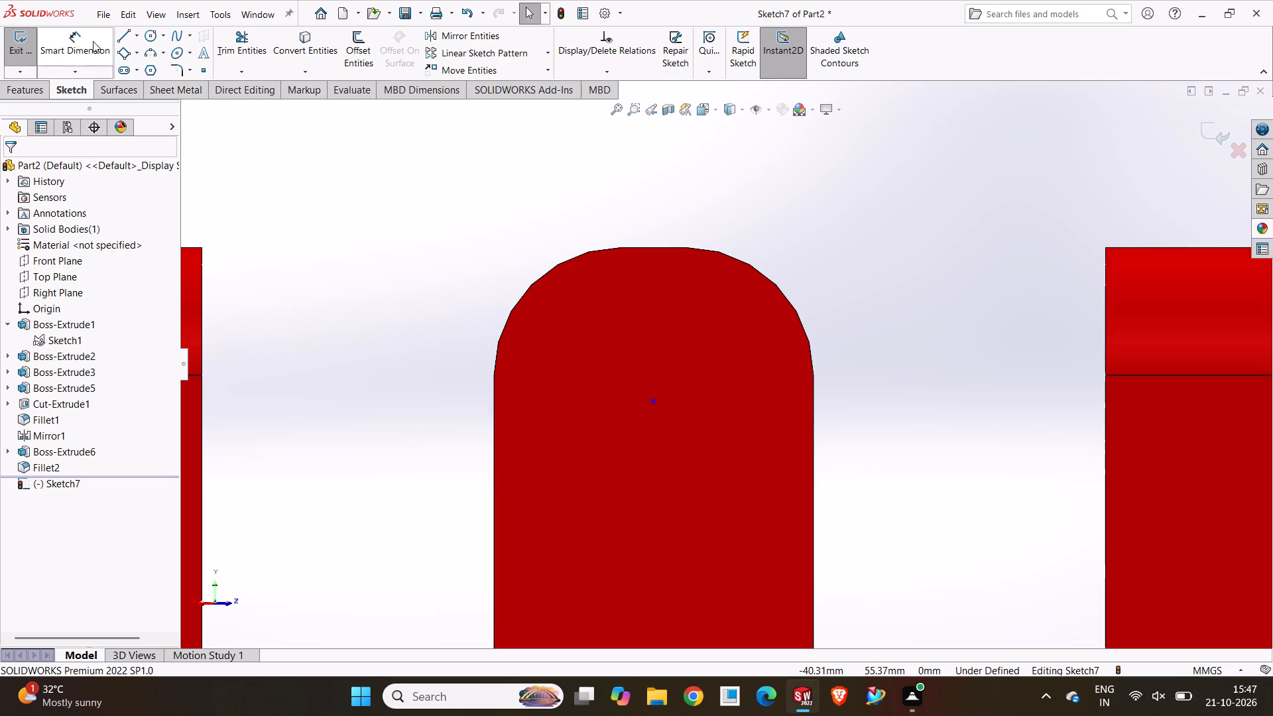
# Dimension the sketch point 5 mm below the post's flat top edge.
pyautogui.click(93, 41)
pyautogui.click(659, 249)
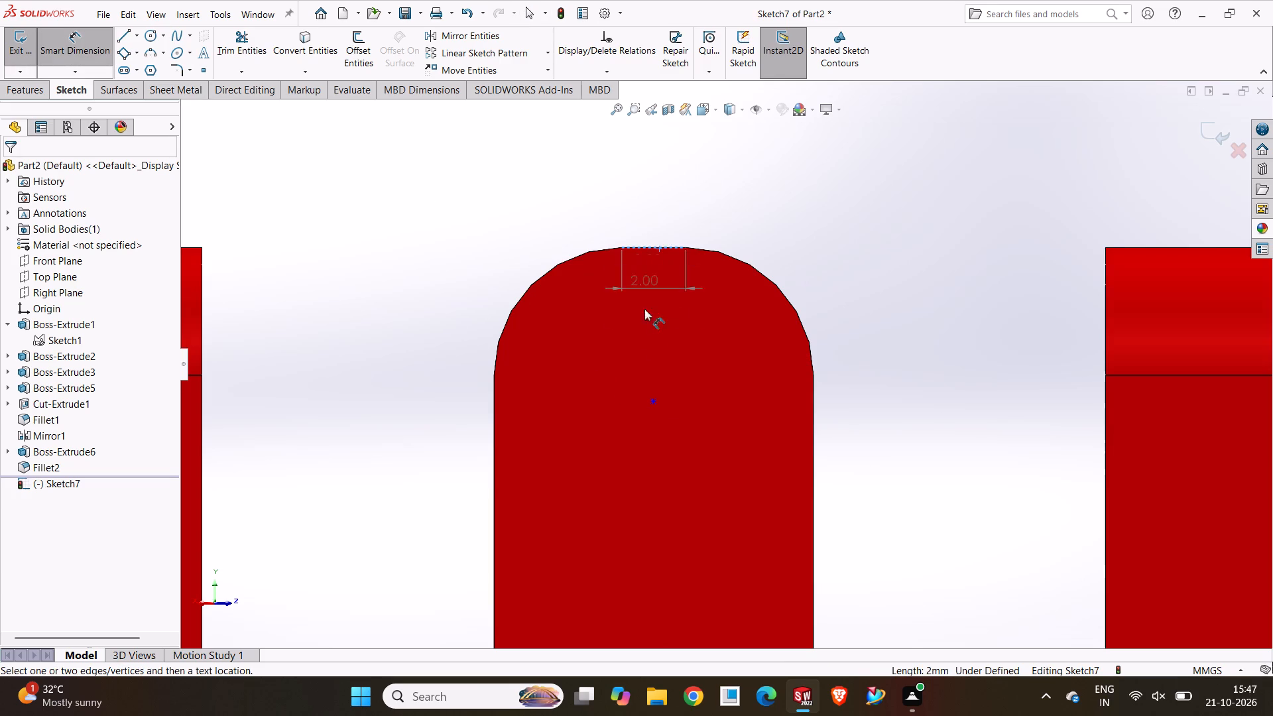
pyautogui.click(654, 400)
pyautogui.click(851, 347)
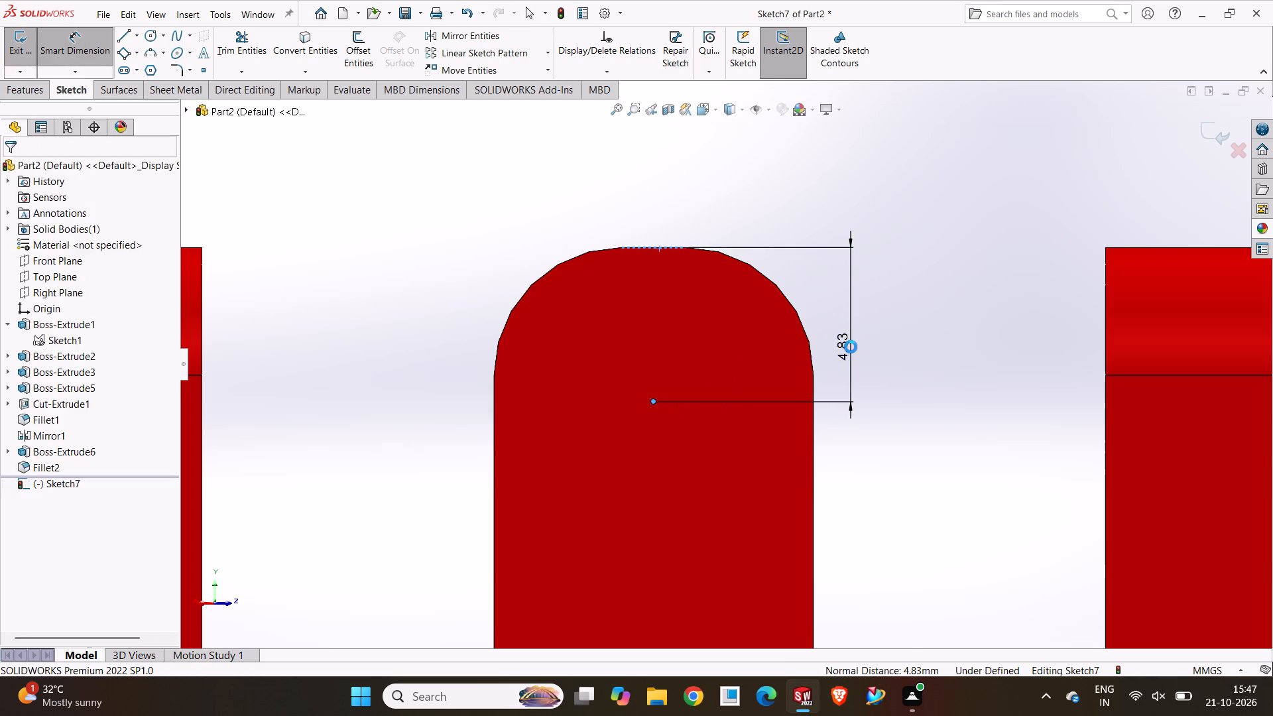
pyautogui.press('5')
pyautogui.press('Return')
pyautogui.click(929, 257)
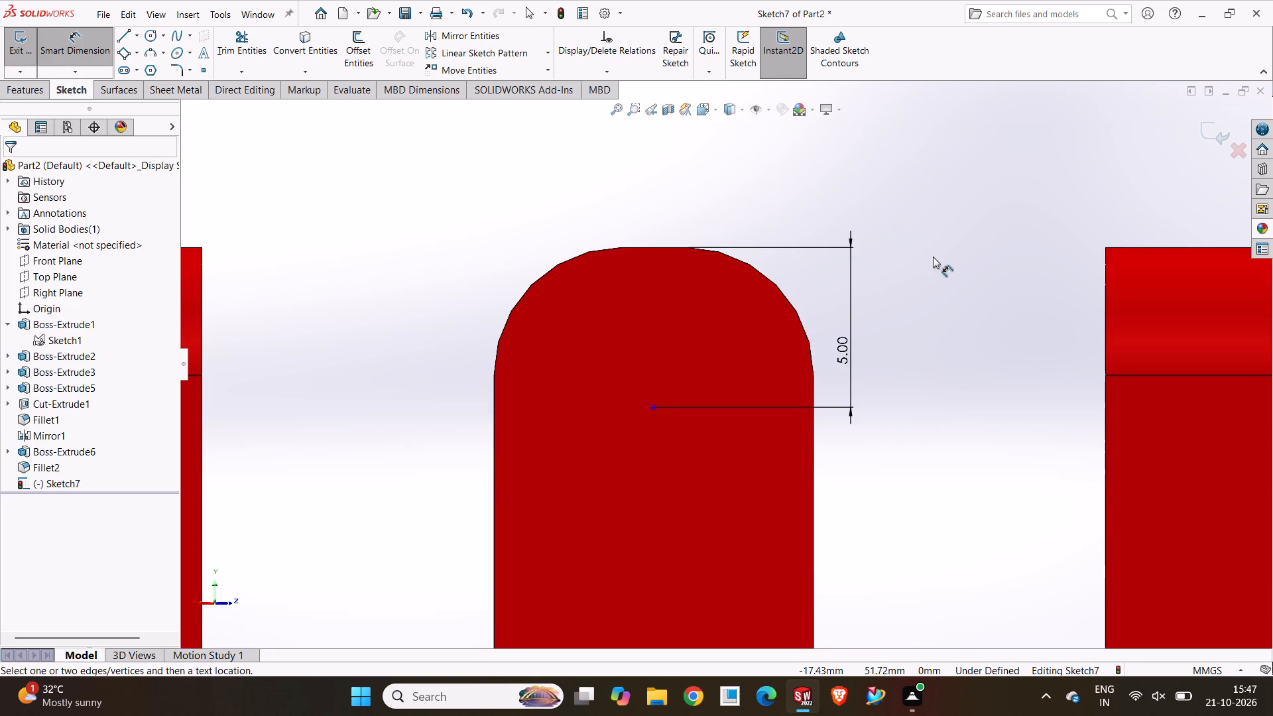
pyautogui.press('Escape')
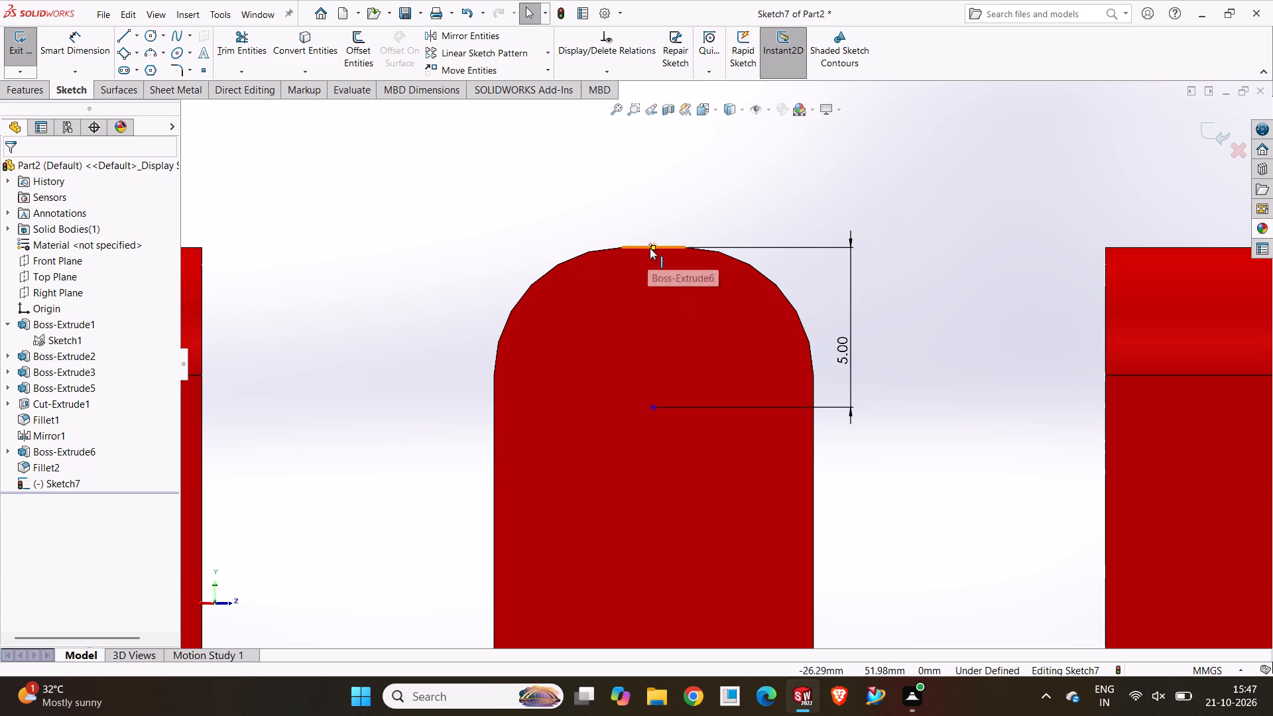
# Add a Vertical relation between the top edge's midpoint and the sketch point, and exit the sketch.
pyautogui.click(654, 248)
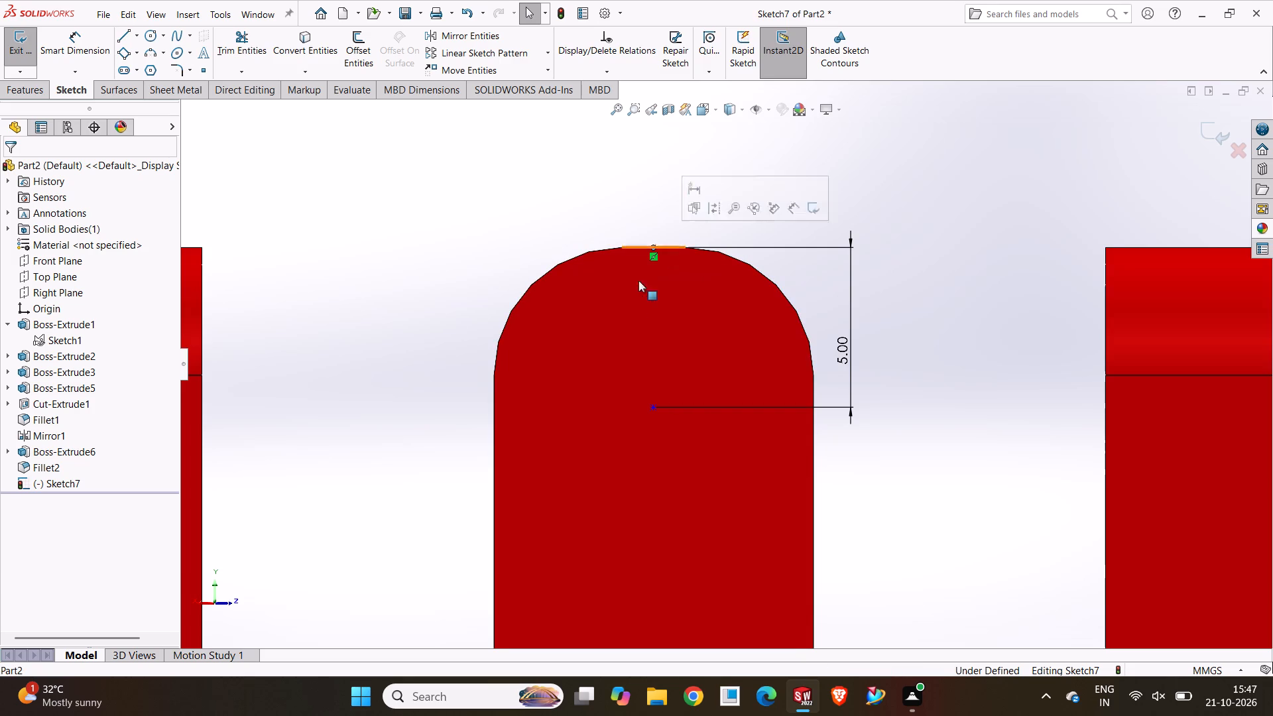
pyautogui.keyDown('ctrl'); pyautogui.click(657, 410); pyautogui.keyUp('ctrl')
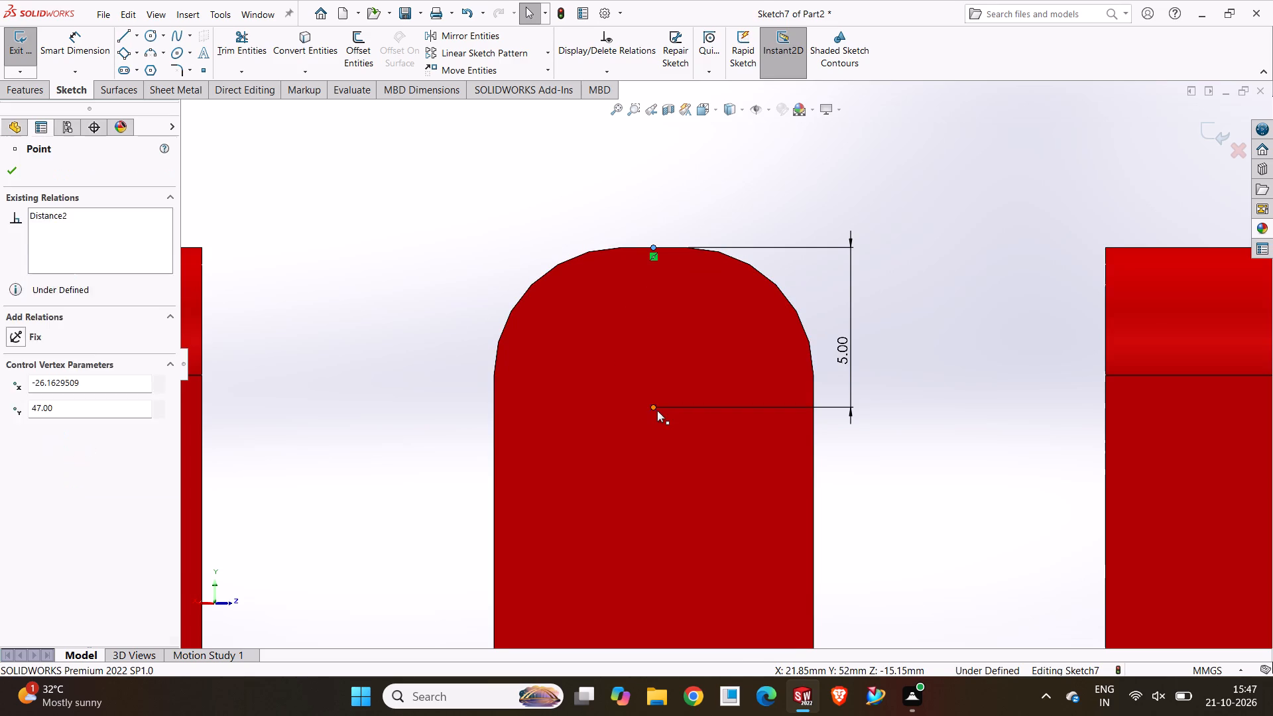
pyautogui.click(713, 355)
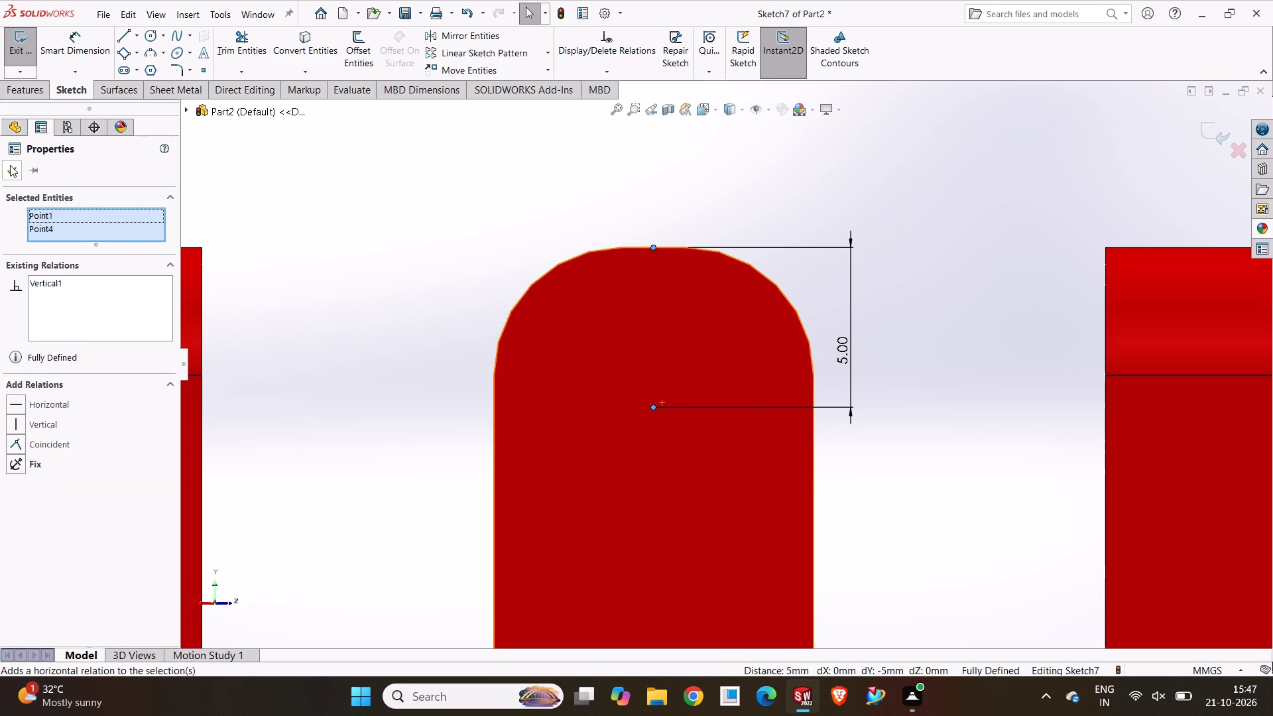
pyautogui.click(9, 168)
pyautogui.click(327, 245)
pyautogui.scroll(3, 757, 310)
pyautogui.moveTo(801, 373); pyautogui.dragTo(795, 376, button='middle')
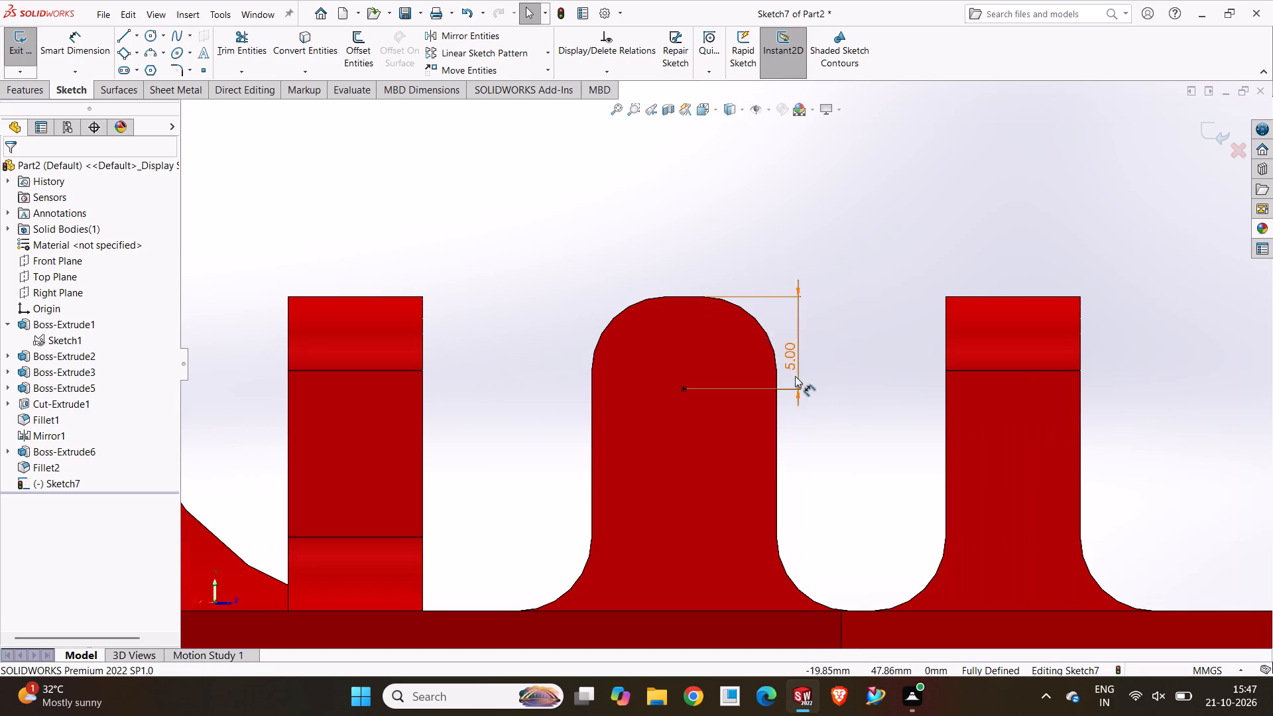
pyautogui.moveTo(795, 376); pyautogui.dragTo(791, 379, button='middle')
pyautogui.moveTo(872, 379); pyautogui.dragTo(940, 387, button='middle')
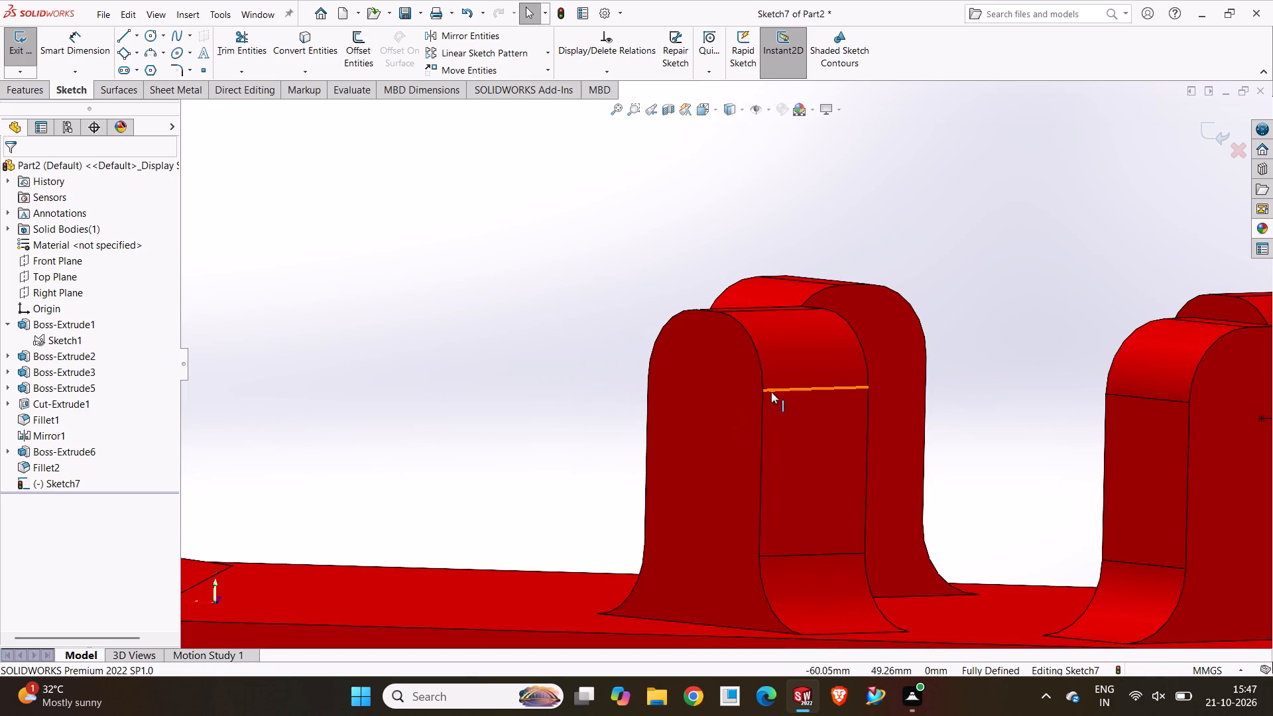
pyautogui.click(743, 392)
pyautogui.click(404, 237)
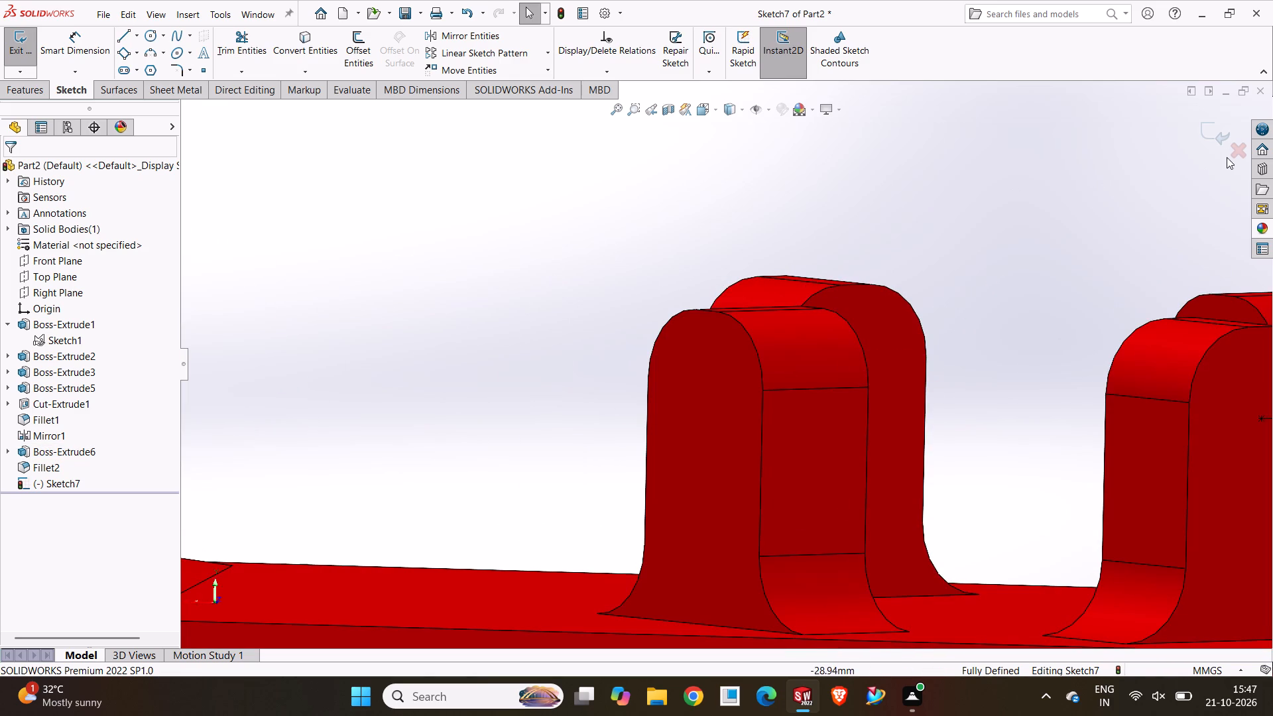
pyautogui.click(1229, 137)
# Sketch on the opposite side post's outer arched face, placing a point below its top edge's midpoint, about 6.2 mm down.
pyautogui.click(697, 385)
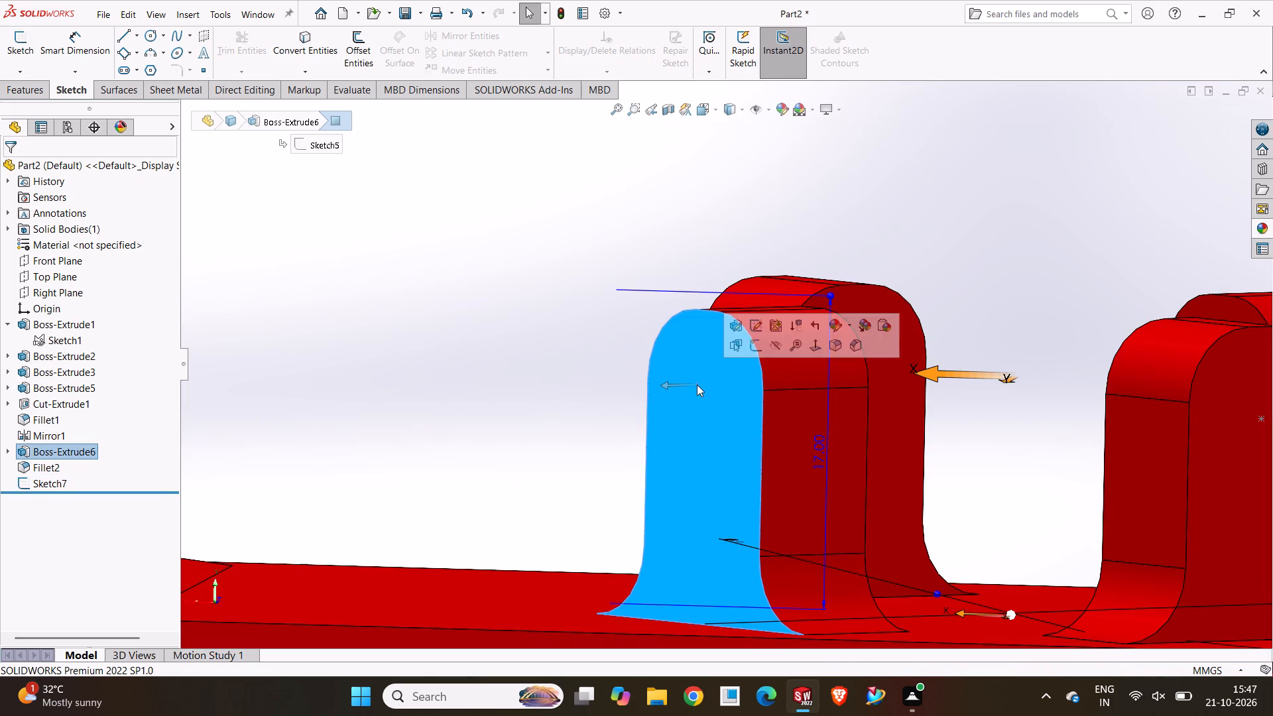
pyautogui.click(748, 348)
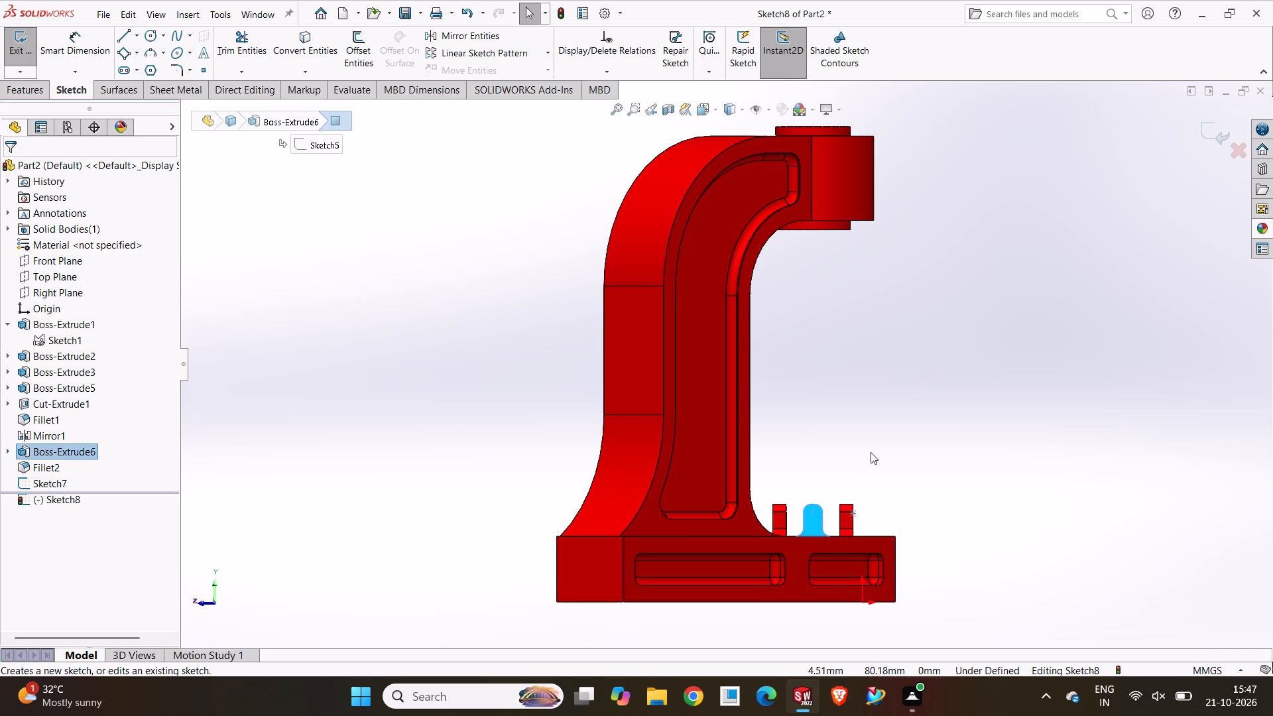
pyautogui.click(871, 452)
pyautogui.scroll(-9, 816, 510)
pyautogui.scroll(-5, 794, 435)
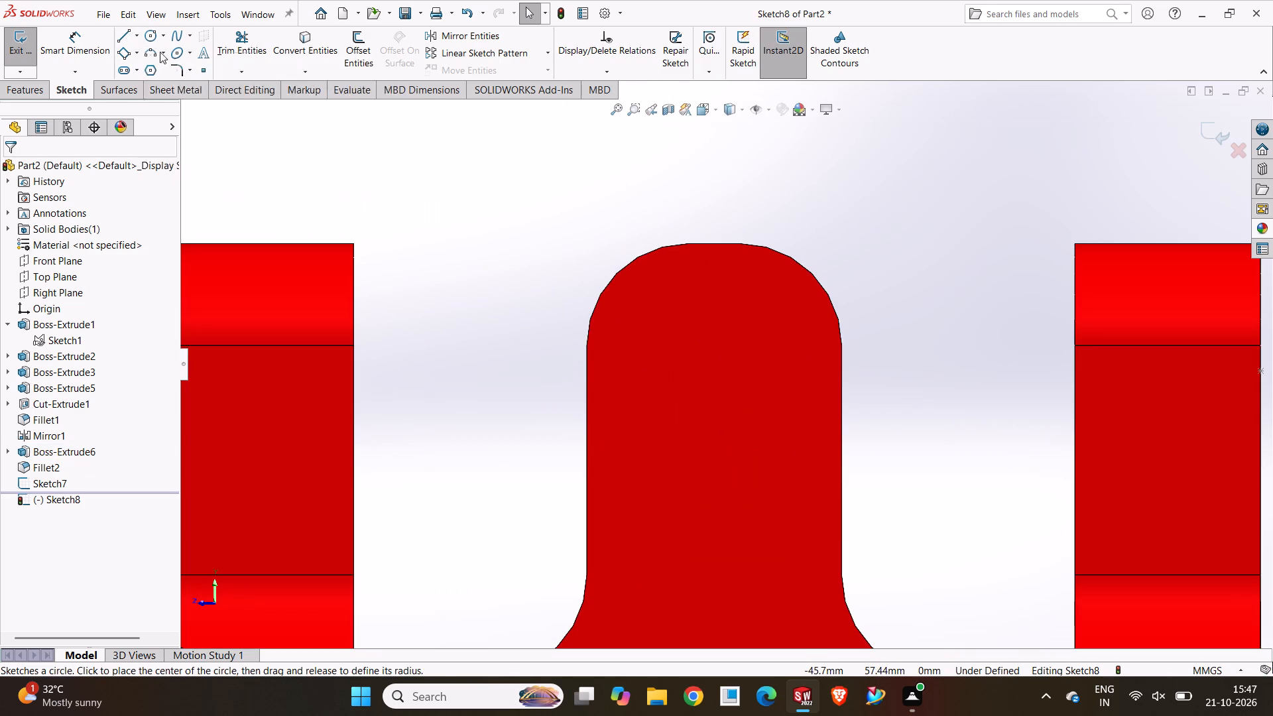
pyautogui.click(200, 73)
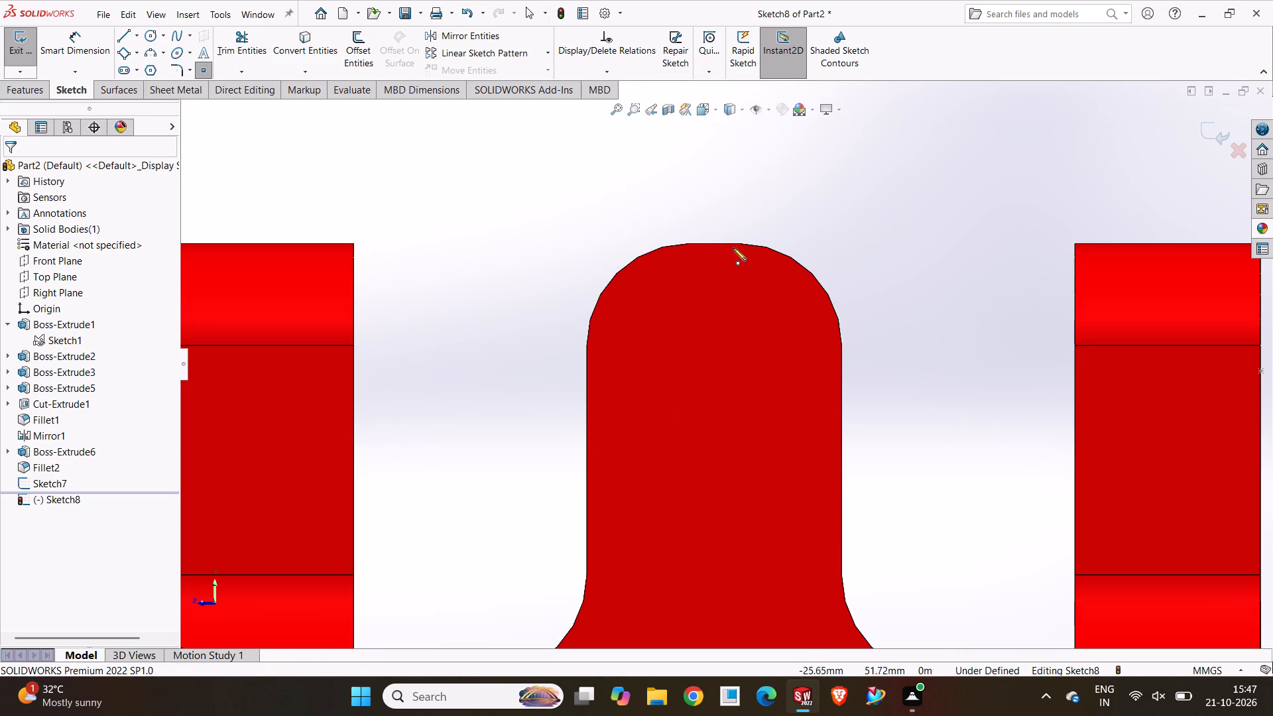
pyautogui.click(717, 402)
pyautogui.press('Escape')
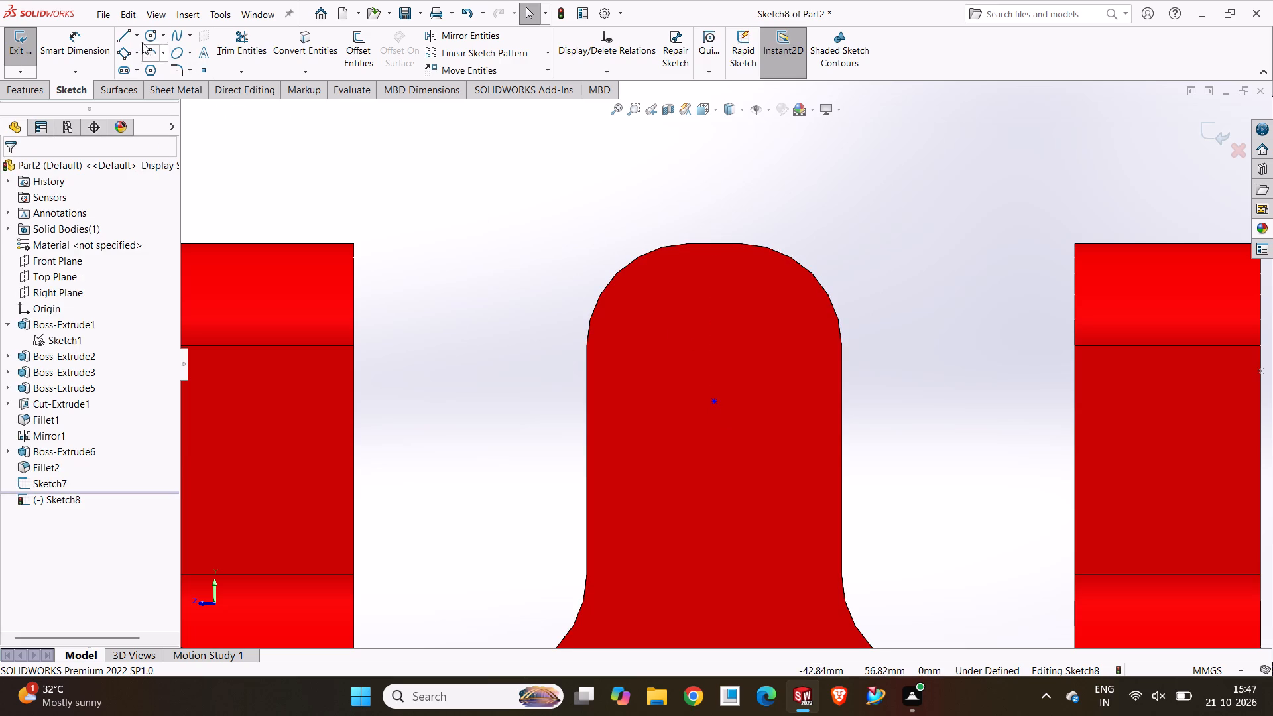
# Dimension this sketch point 5 mm below the post's flat top edge.
pyautogui.click(54, 50)
pyautogui.click(713, 400)
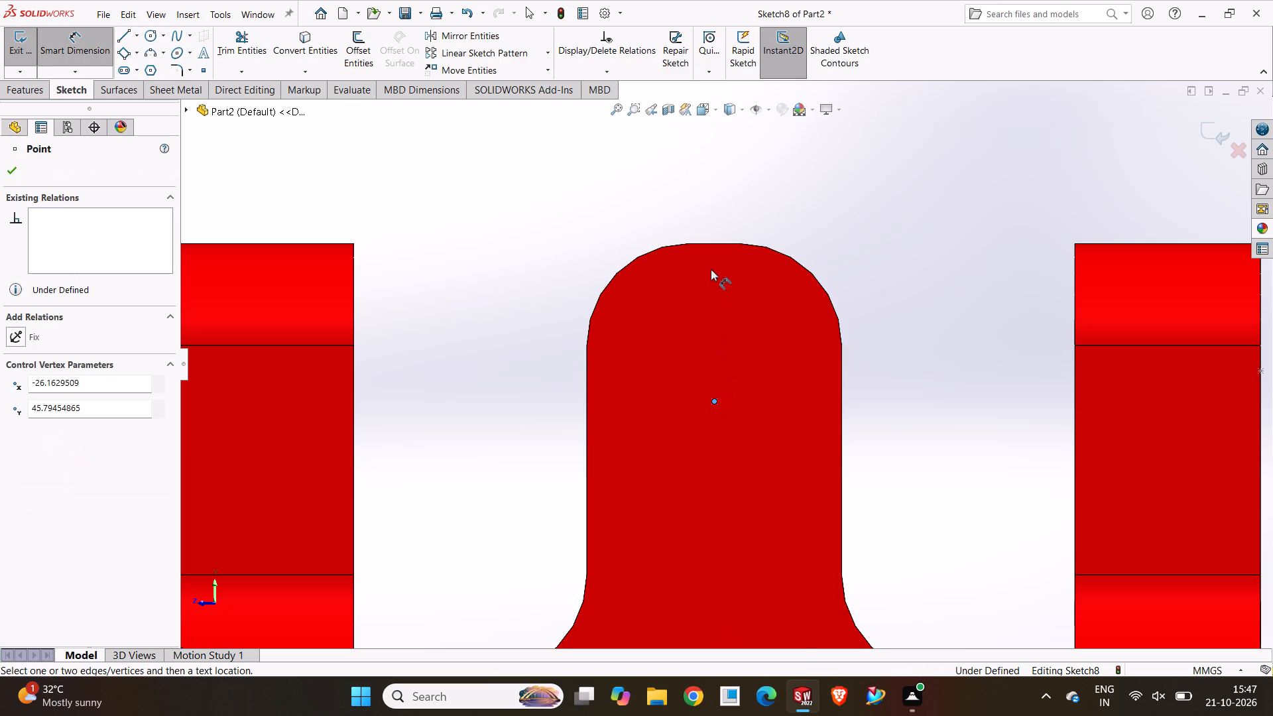
pyautogui.click(715, 242)
pyautogui.click(871, 324)
pyautogui.press('5')
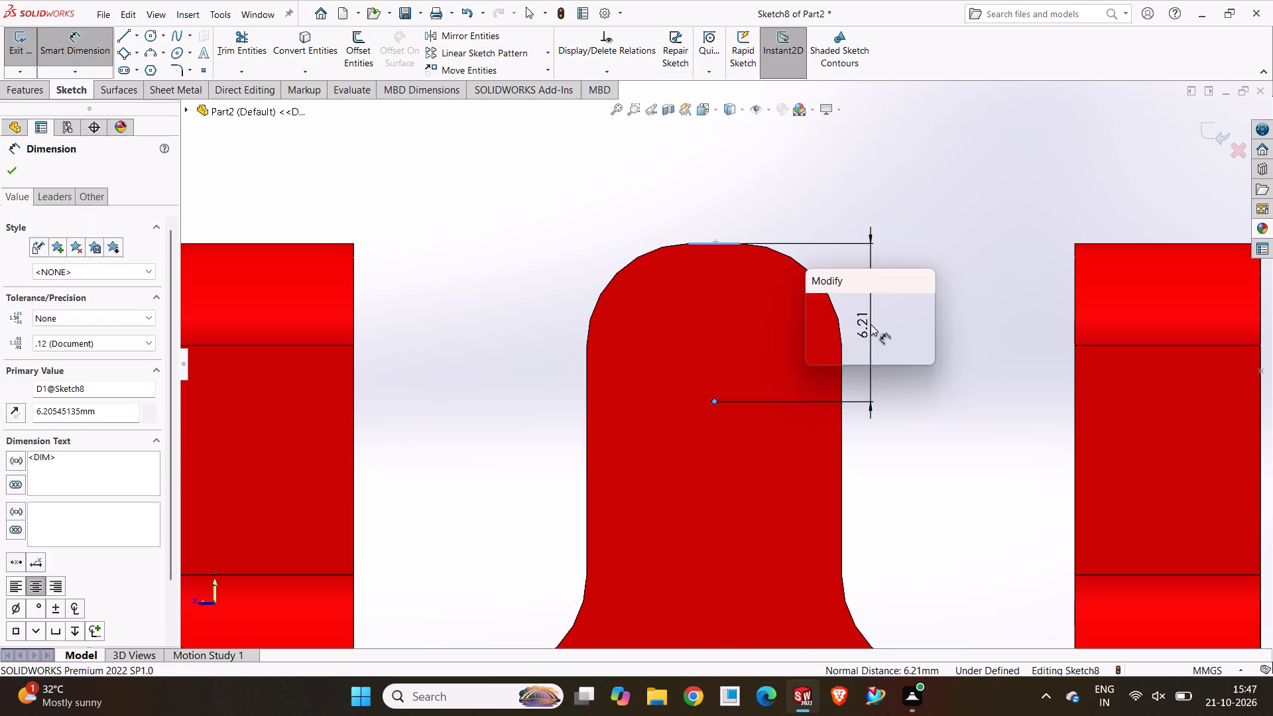
pyautogui.press('Return')
pyautogui.click(947, 233)
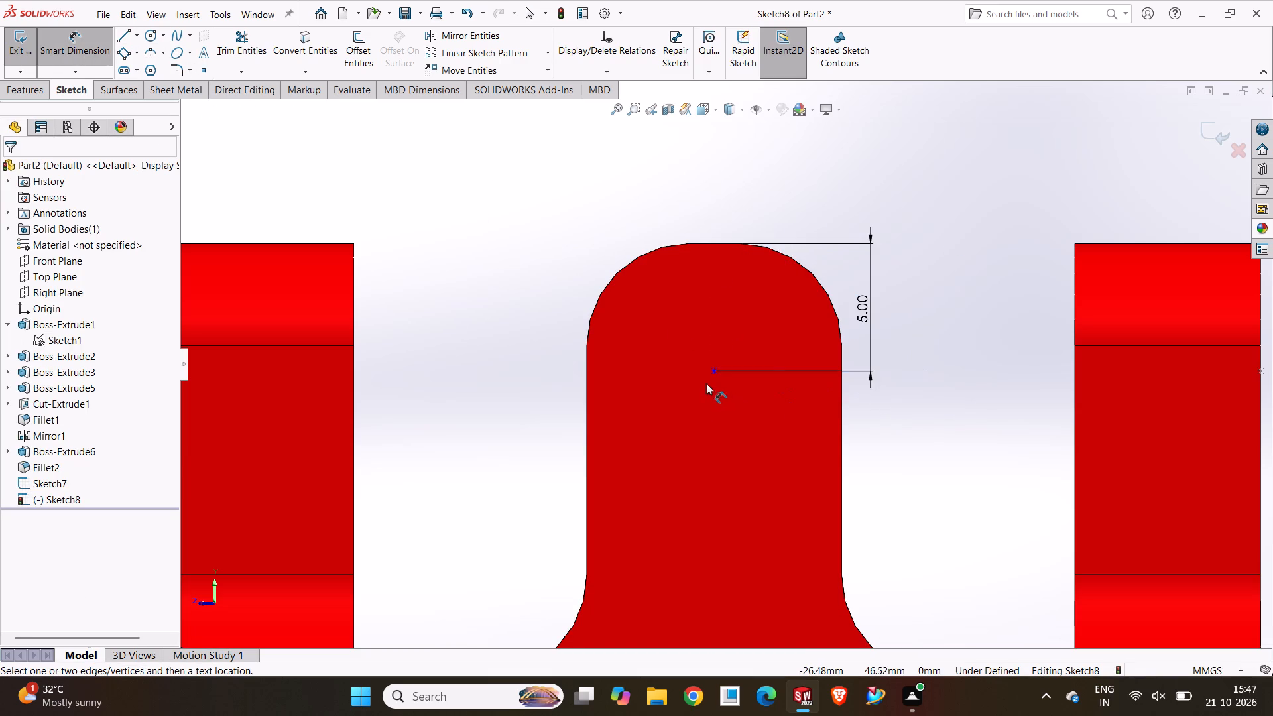
pyautogui.press('Escape')
# Add a Vertical relation between the post's top edge midpoint and the sketch point, and exit the sketch.
pyautogui.click(712, 371)
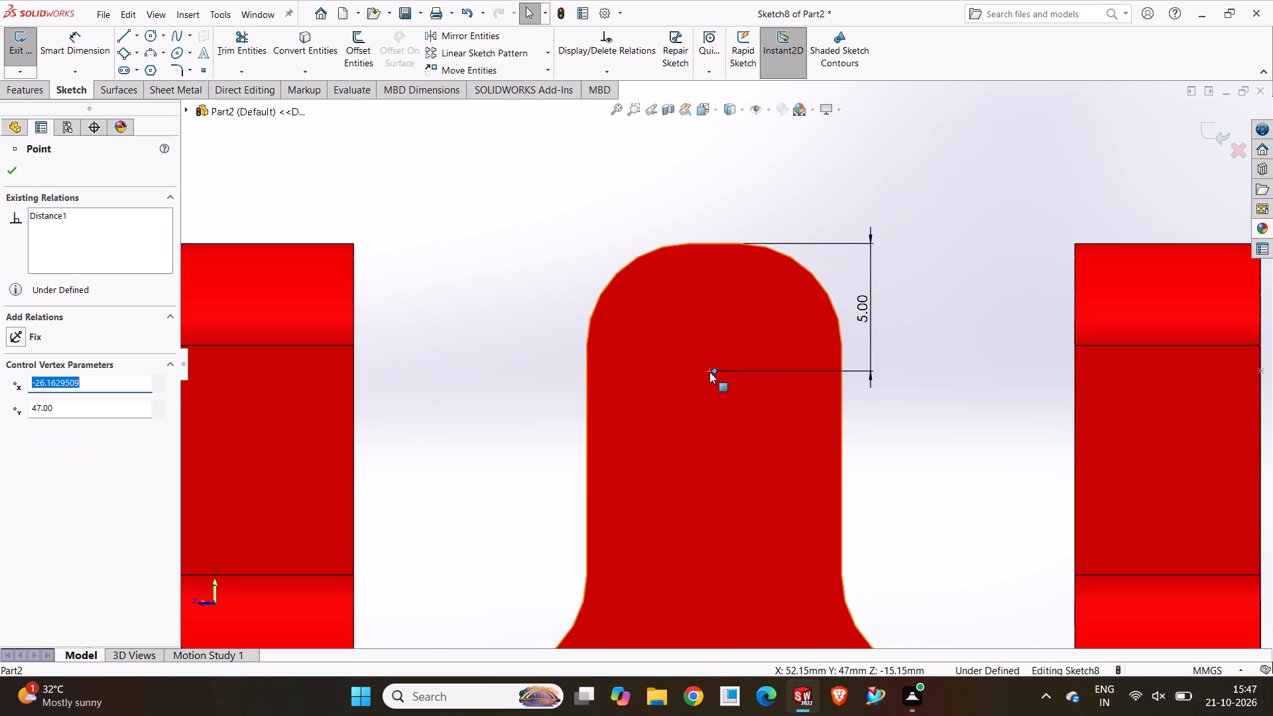
pyautogui.keyDown('ctrl'); pyautogui.click(711, 243); pyautogui.keyUp('ctrl')
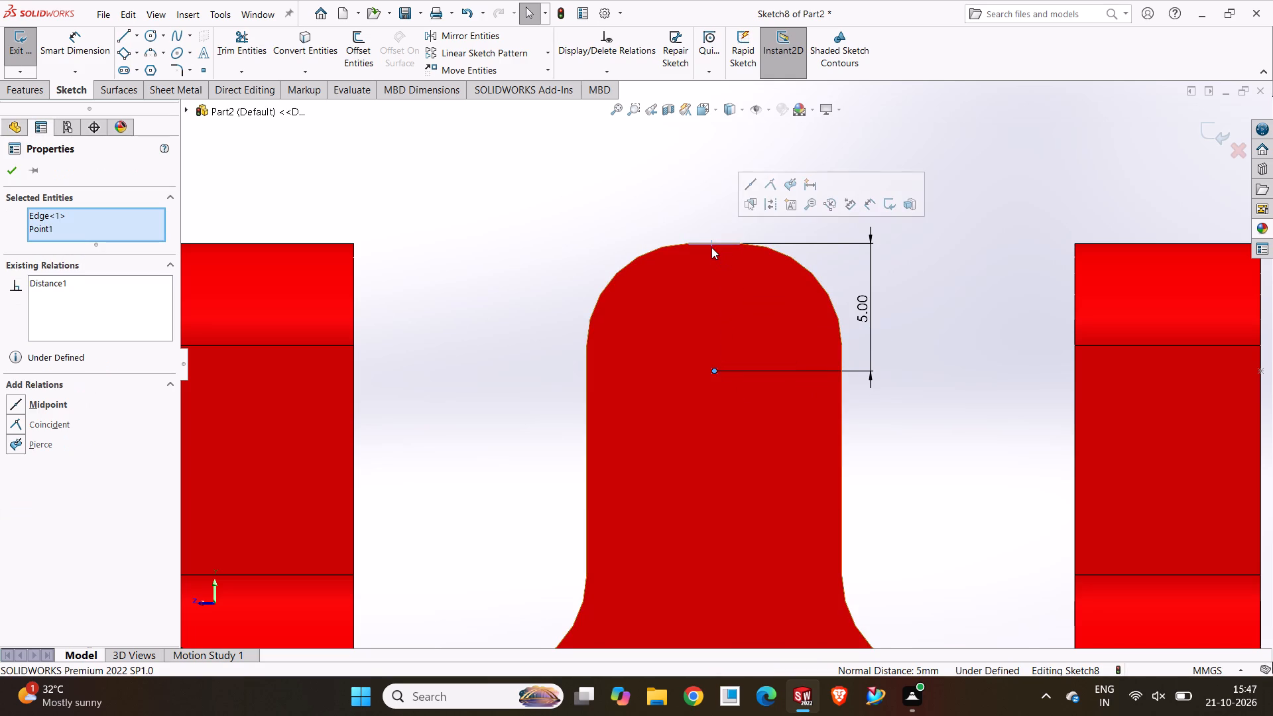
pyautogui.click(667, 216)
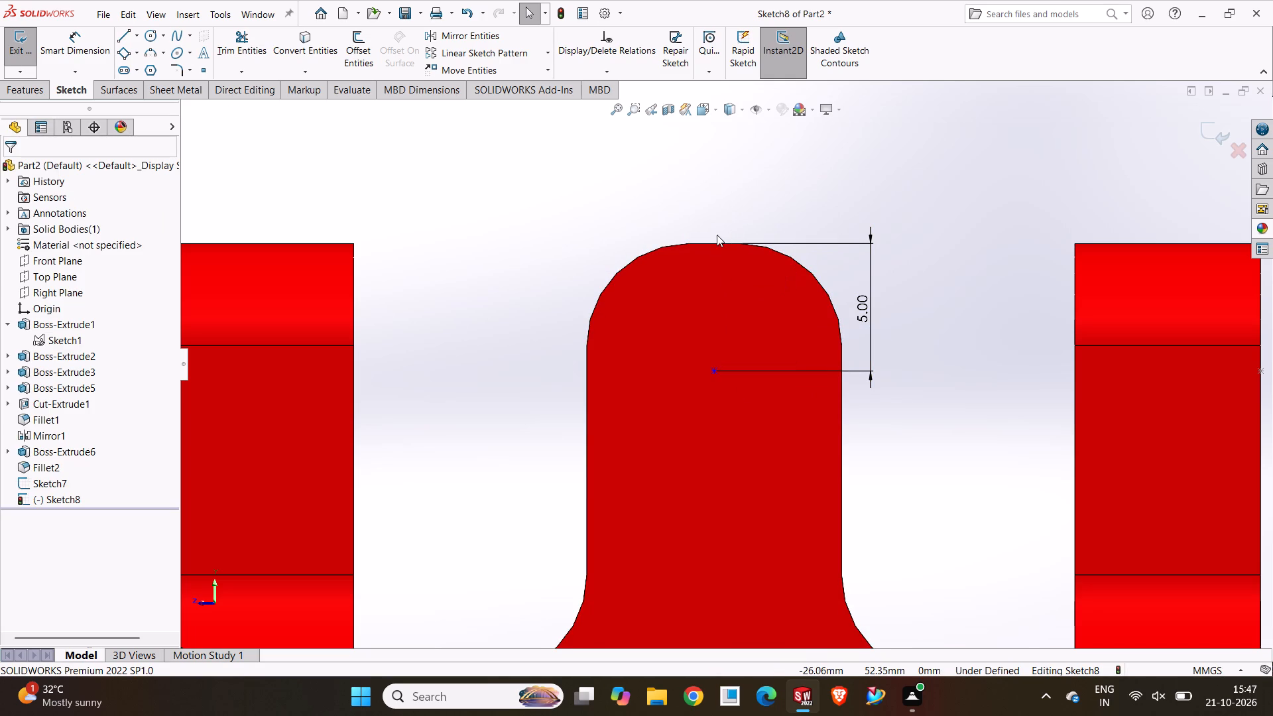
pyautogui.click(715, 243)
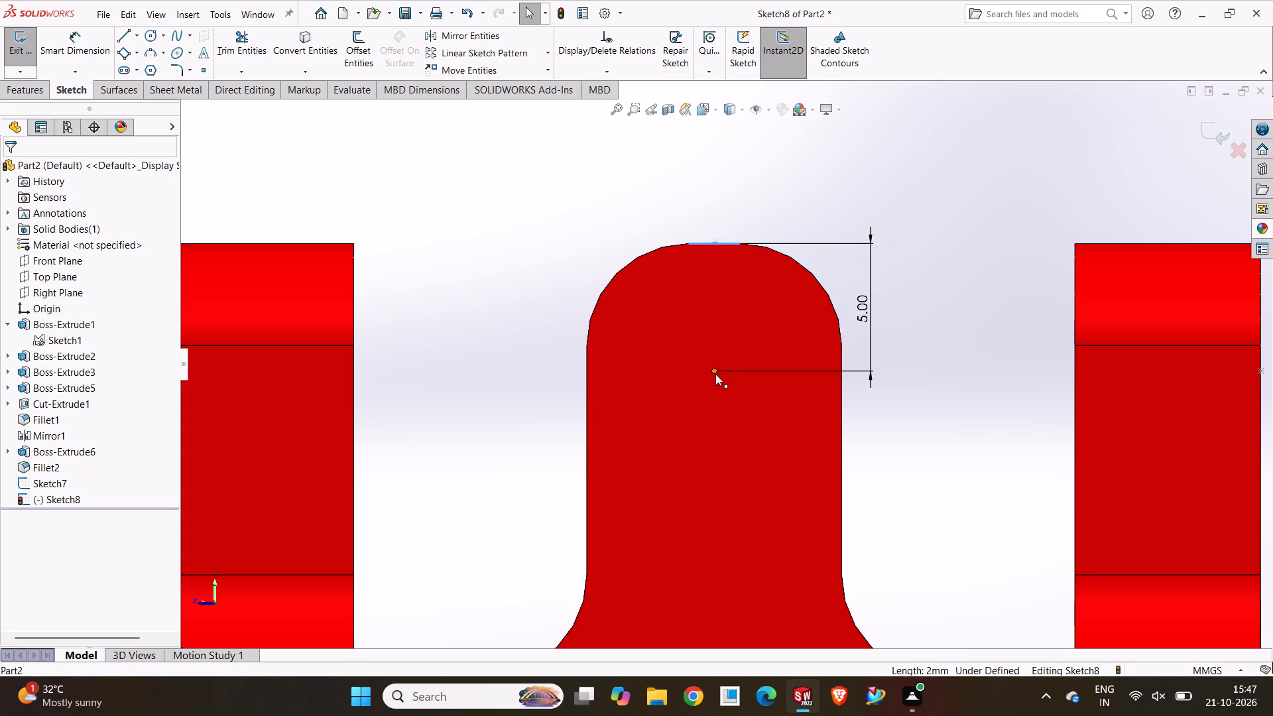
pyautogui.keyDown('ctrl'); pyautogui.click(715, 374); pyautogui.keyUp('ctrl')
pyautogui.click(963, 213)
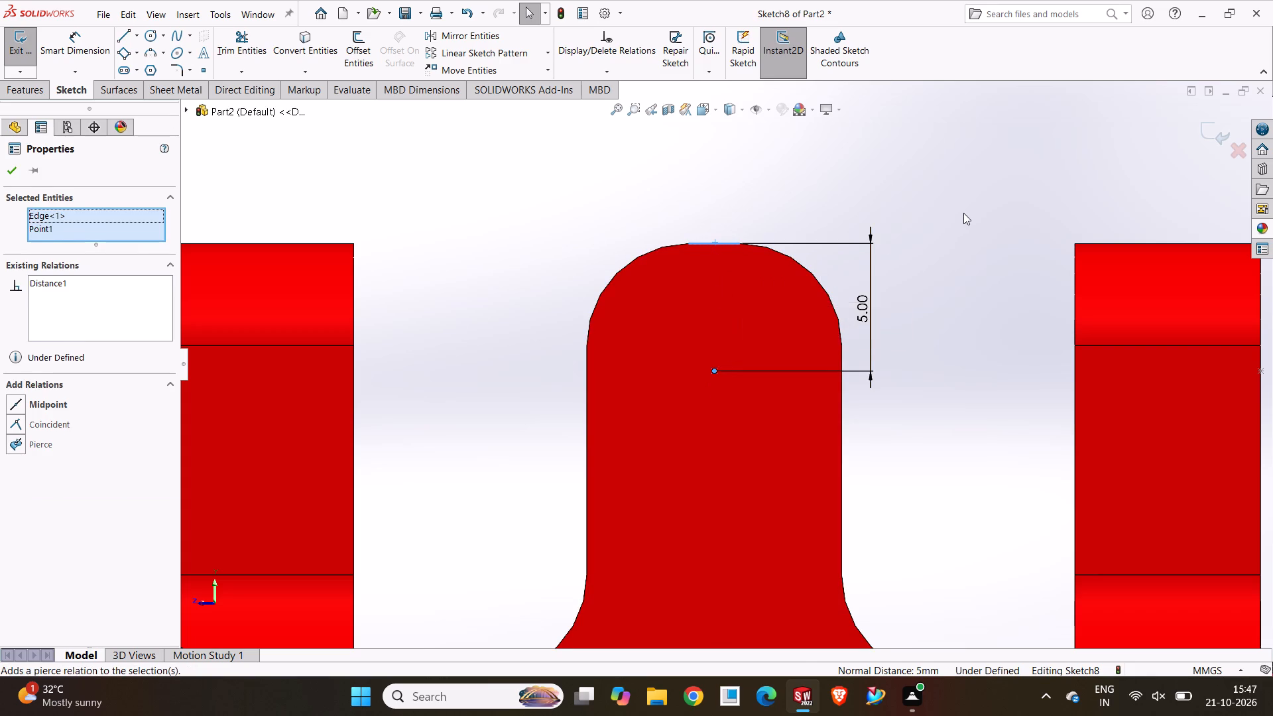
pyautogui.click(714, 243)
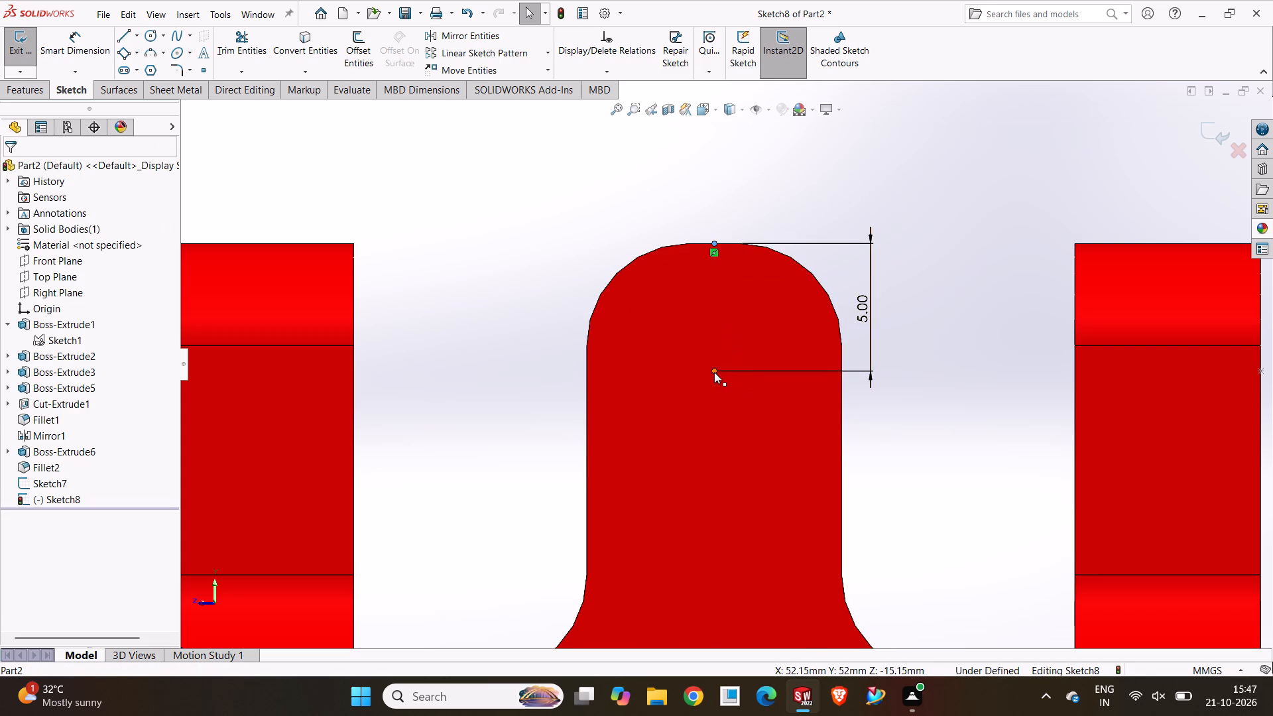
pyautogui.keyDown('ctrl'); pyautogui.click(714, 372); pyautogui.keyUp('ctrl')
pyautogui.click(770, 314)
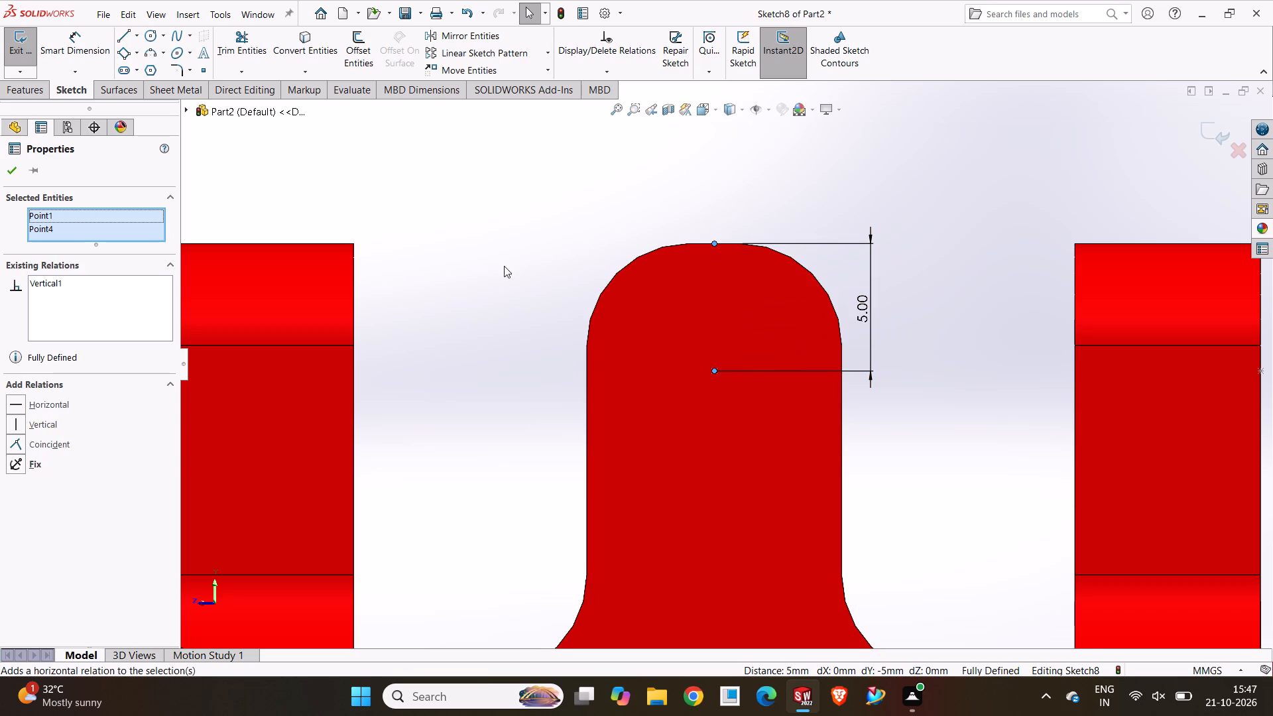
pyautogui.click(7, 170)
pyautogui.click(377, 217)
pyautogui.scroll(1, 482, 249)
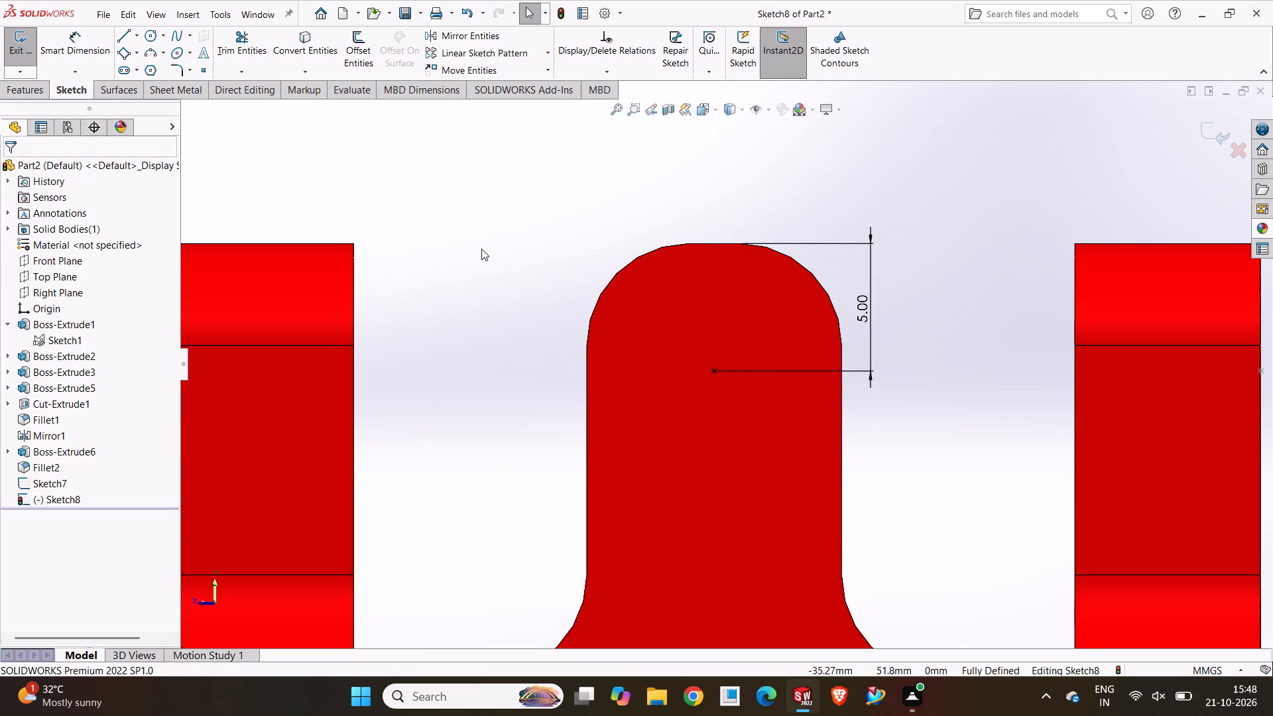
pyautogui.scroll(1, 481, 249)
pyautogui.click(1226, 137)
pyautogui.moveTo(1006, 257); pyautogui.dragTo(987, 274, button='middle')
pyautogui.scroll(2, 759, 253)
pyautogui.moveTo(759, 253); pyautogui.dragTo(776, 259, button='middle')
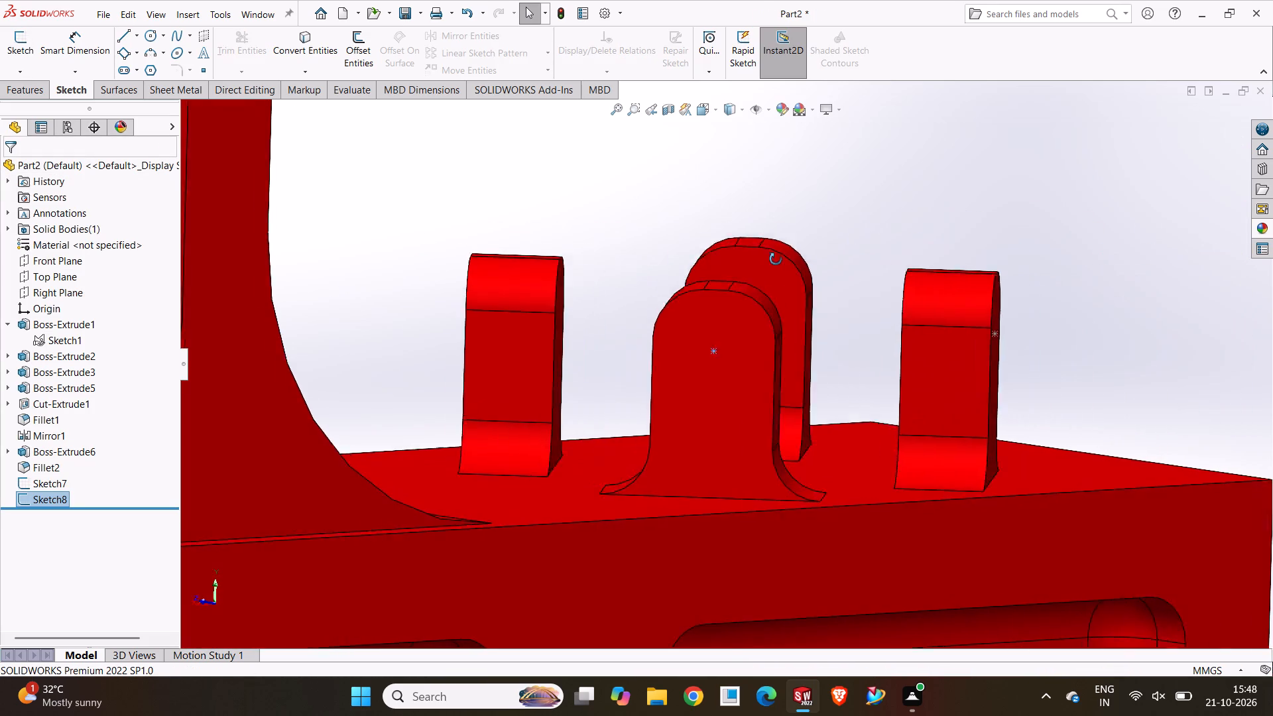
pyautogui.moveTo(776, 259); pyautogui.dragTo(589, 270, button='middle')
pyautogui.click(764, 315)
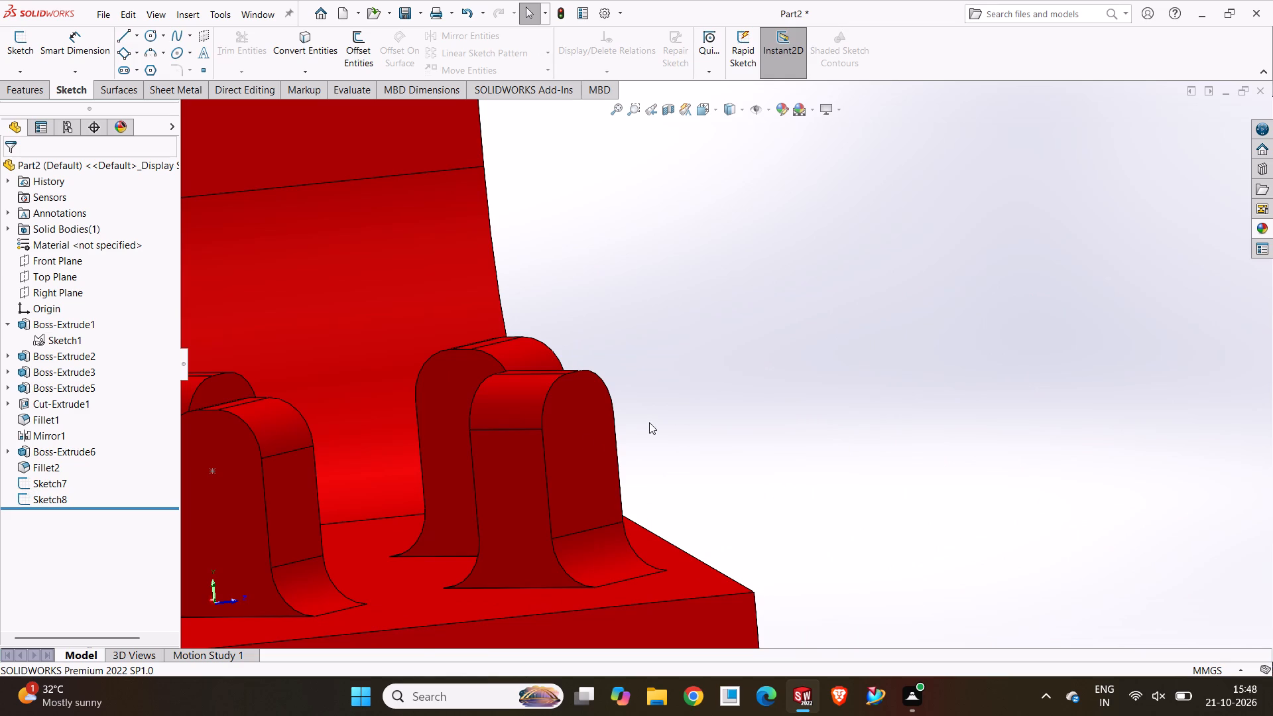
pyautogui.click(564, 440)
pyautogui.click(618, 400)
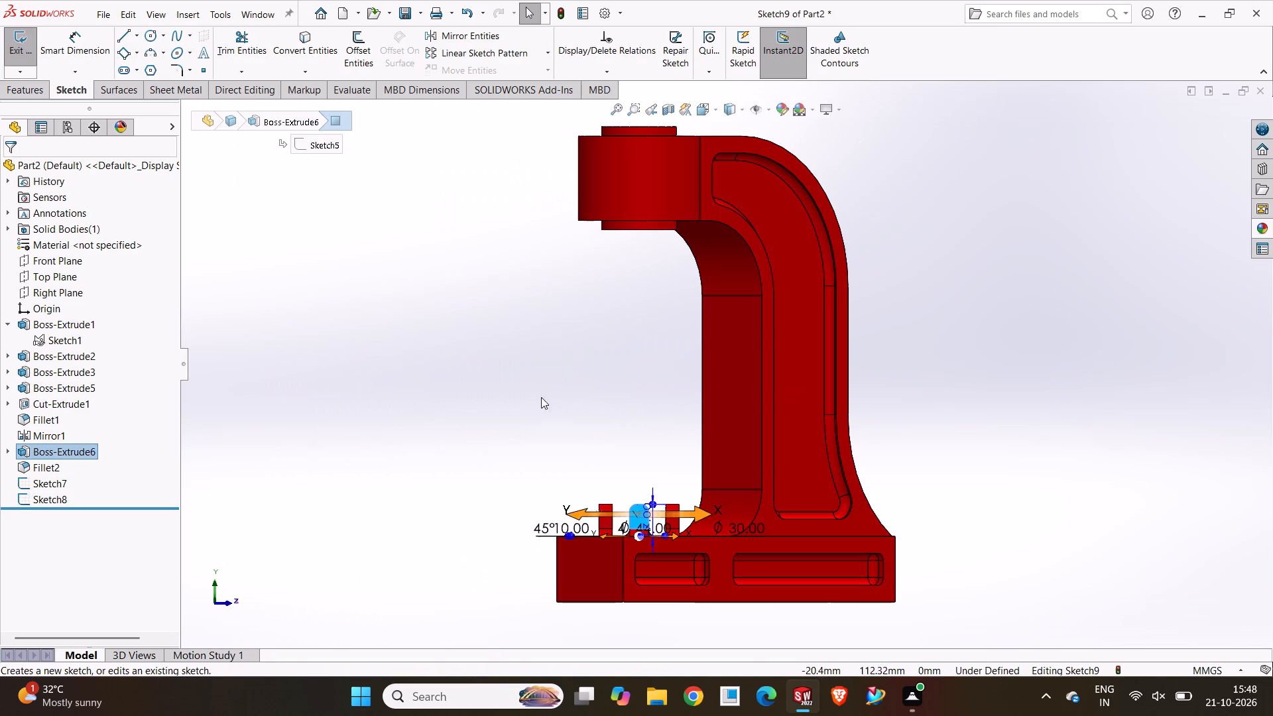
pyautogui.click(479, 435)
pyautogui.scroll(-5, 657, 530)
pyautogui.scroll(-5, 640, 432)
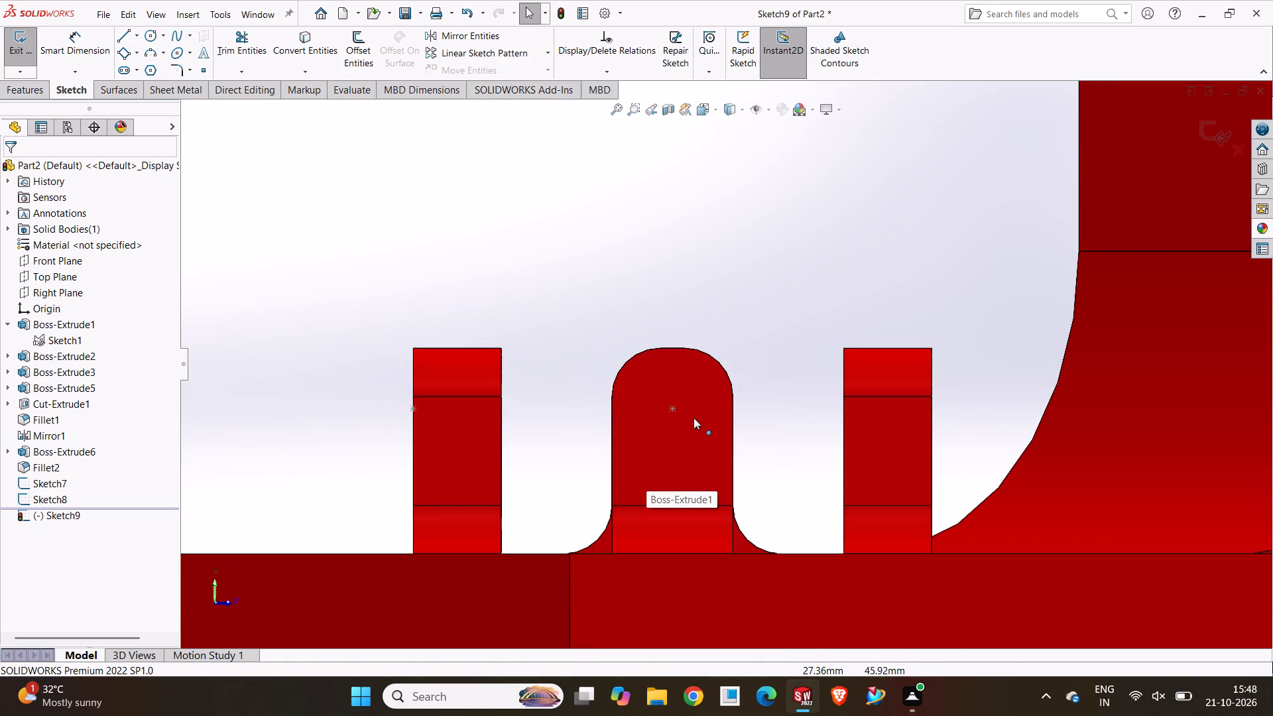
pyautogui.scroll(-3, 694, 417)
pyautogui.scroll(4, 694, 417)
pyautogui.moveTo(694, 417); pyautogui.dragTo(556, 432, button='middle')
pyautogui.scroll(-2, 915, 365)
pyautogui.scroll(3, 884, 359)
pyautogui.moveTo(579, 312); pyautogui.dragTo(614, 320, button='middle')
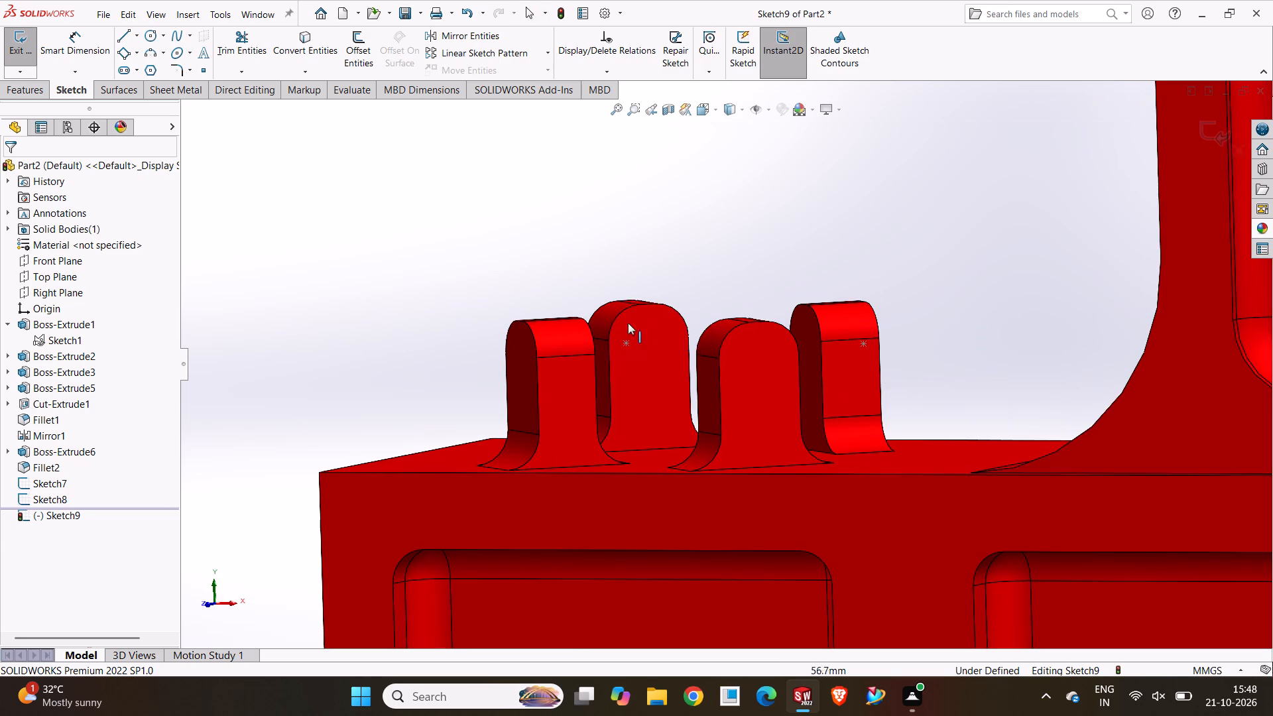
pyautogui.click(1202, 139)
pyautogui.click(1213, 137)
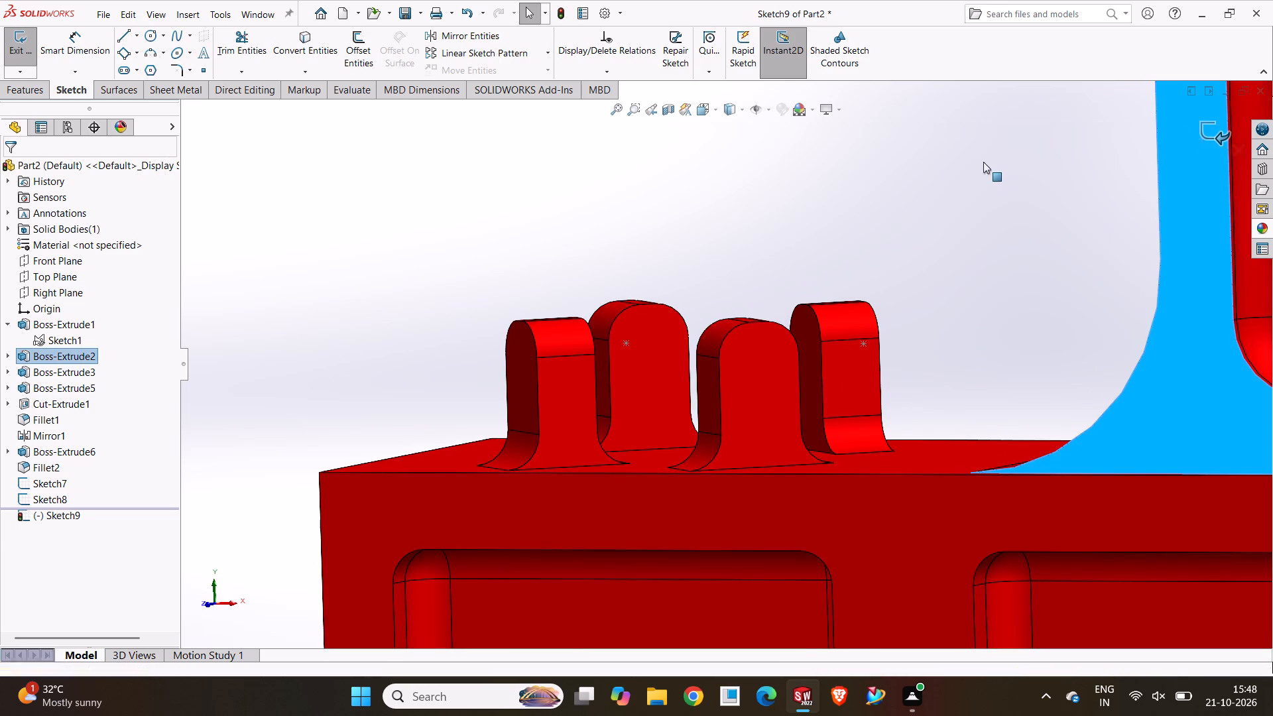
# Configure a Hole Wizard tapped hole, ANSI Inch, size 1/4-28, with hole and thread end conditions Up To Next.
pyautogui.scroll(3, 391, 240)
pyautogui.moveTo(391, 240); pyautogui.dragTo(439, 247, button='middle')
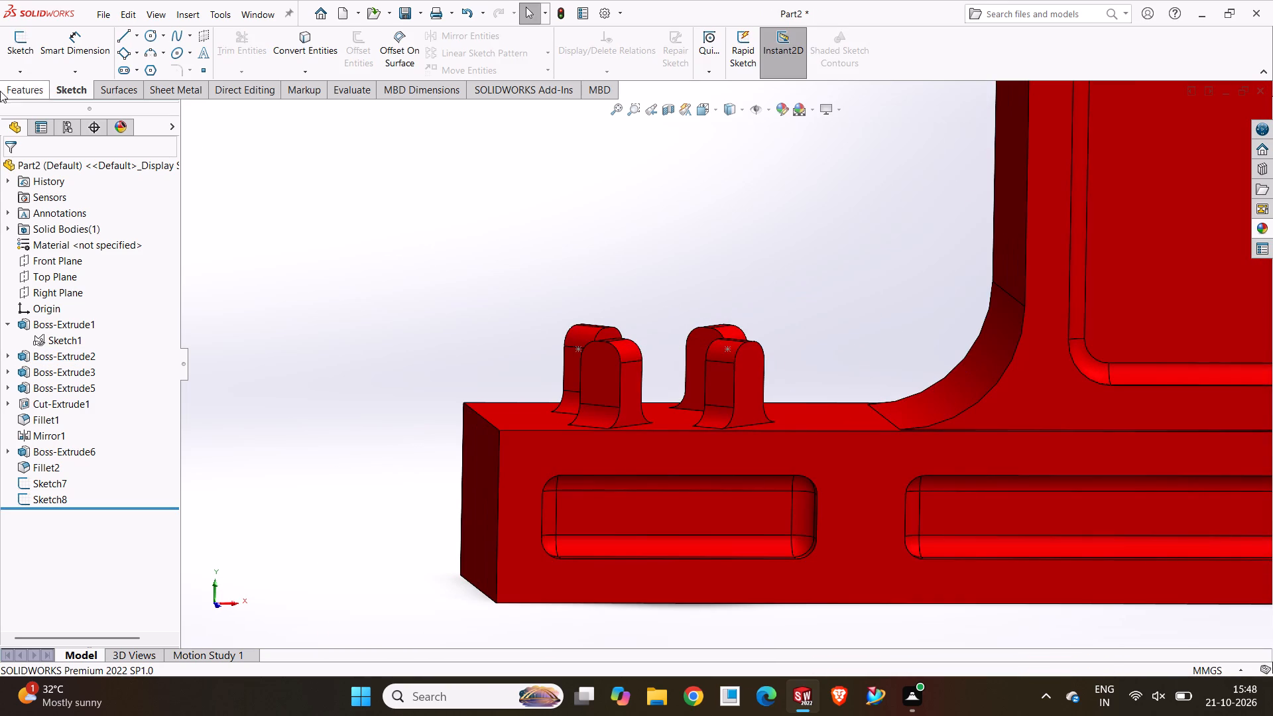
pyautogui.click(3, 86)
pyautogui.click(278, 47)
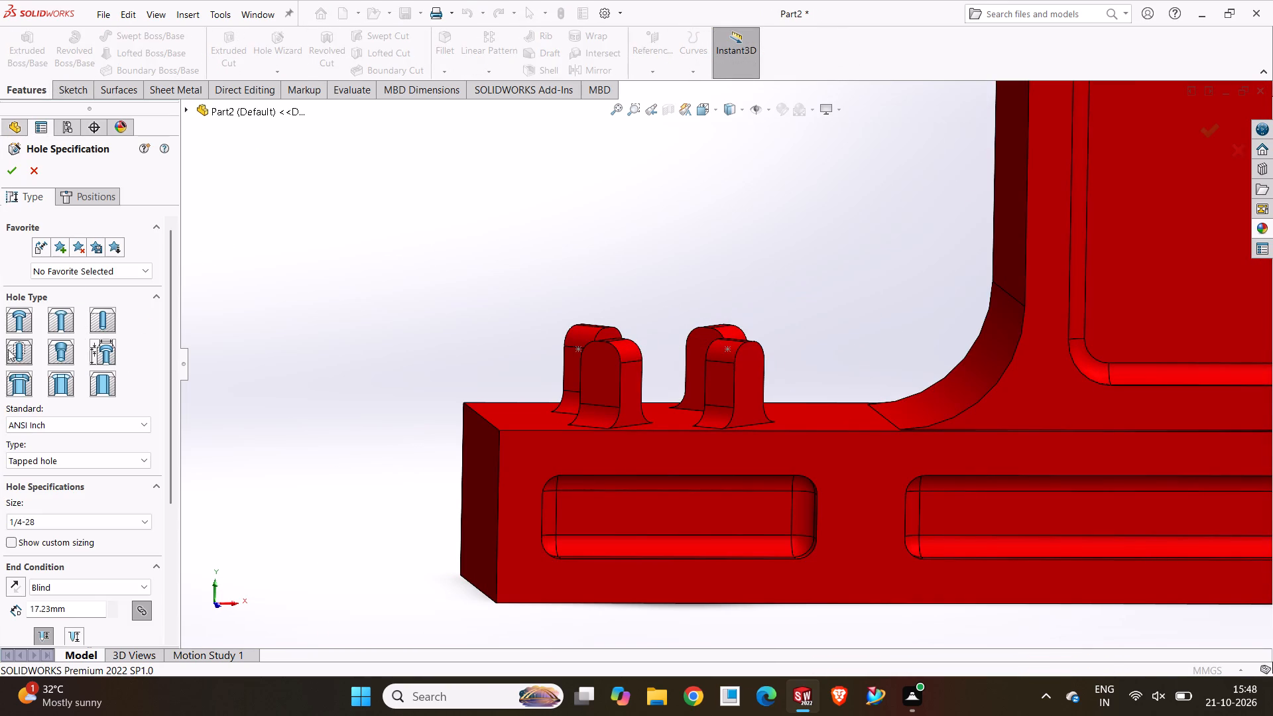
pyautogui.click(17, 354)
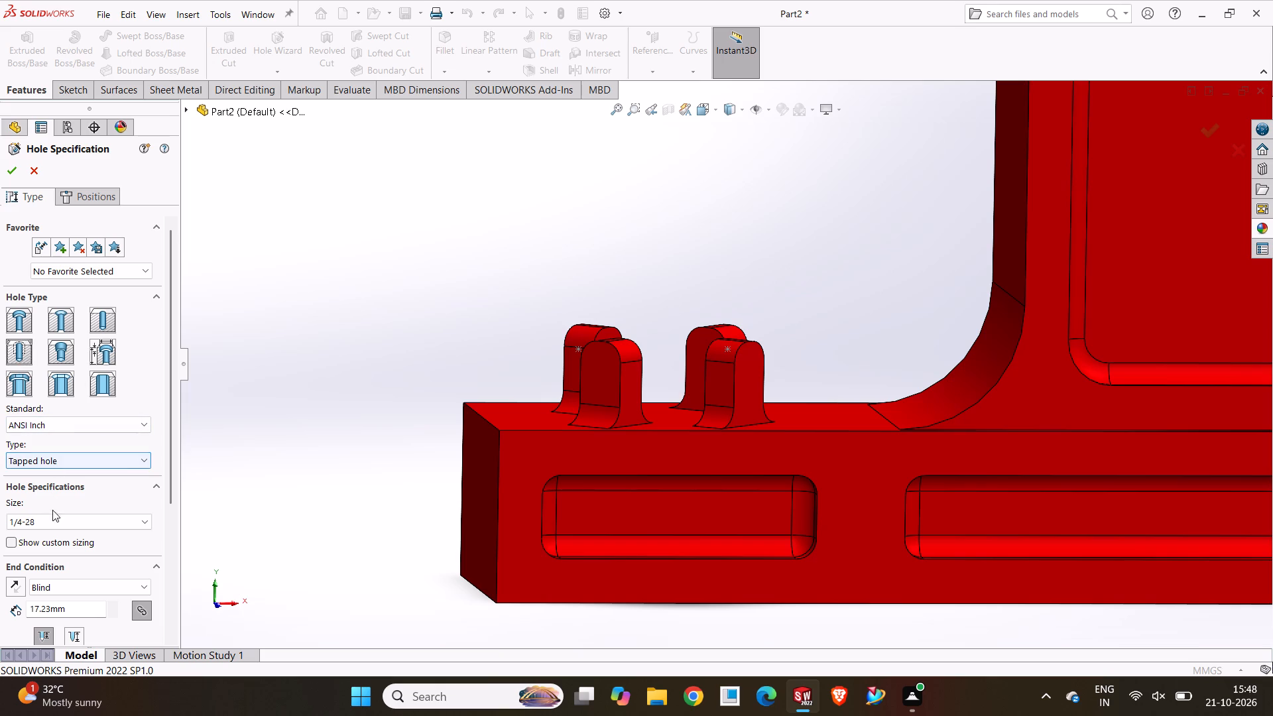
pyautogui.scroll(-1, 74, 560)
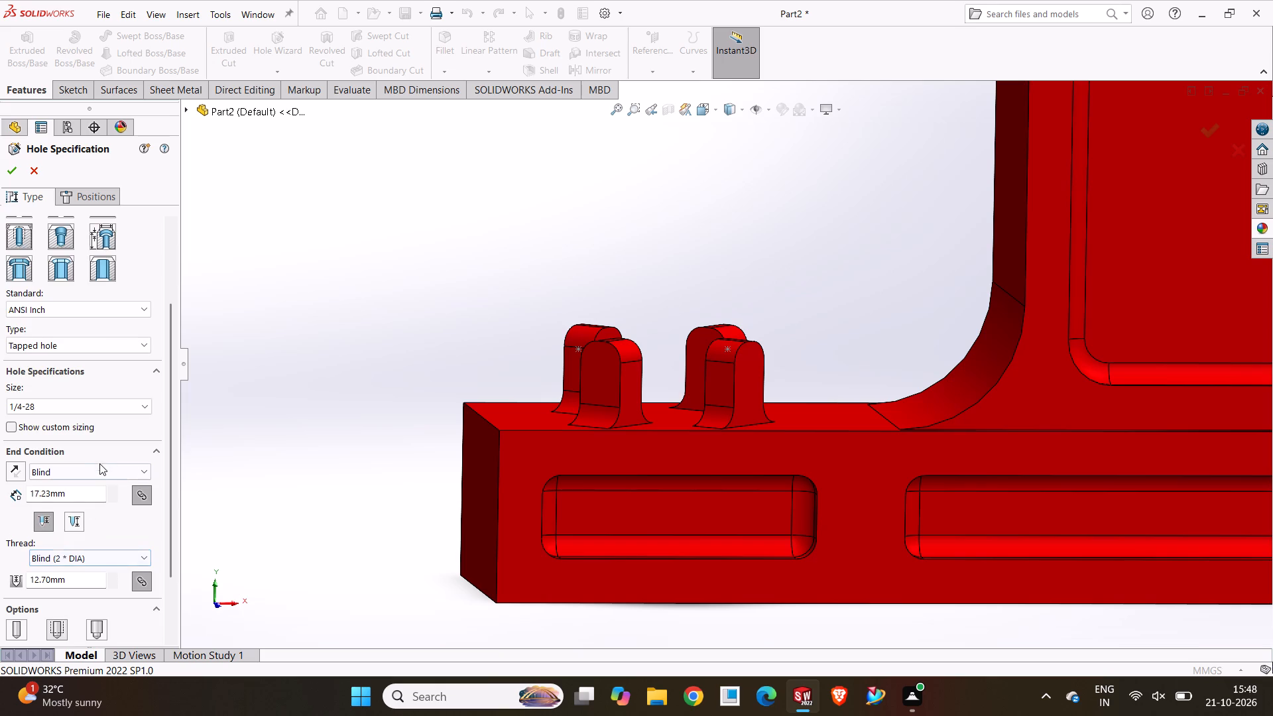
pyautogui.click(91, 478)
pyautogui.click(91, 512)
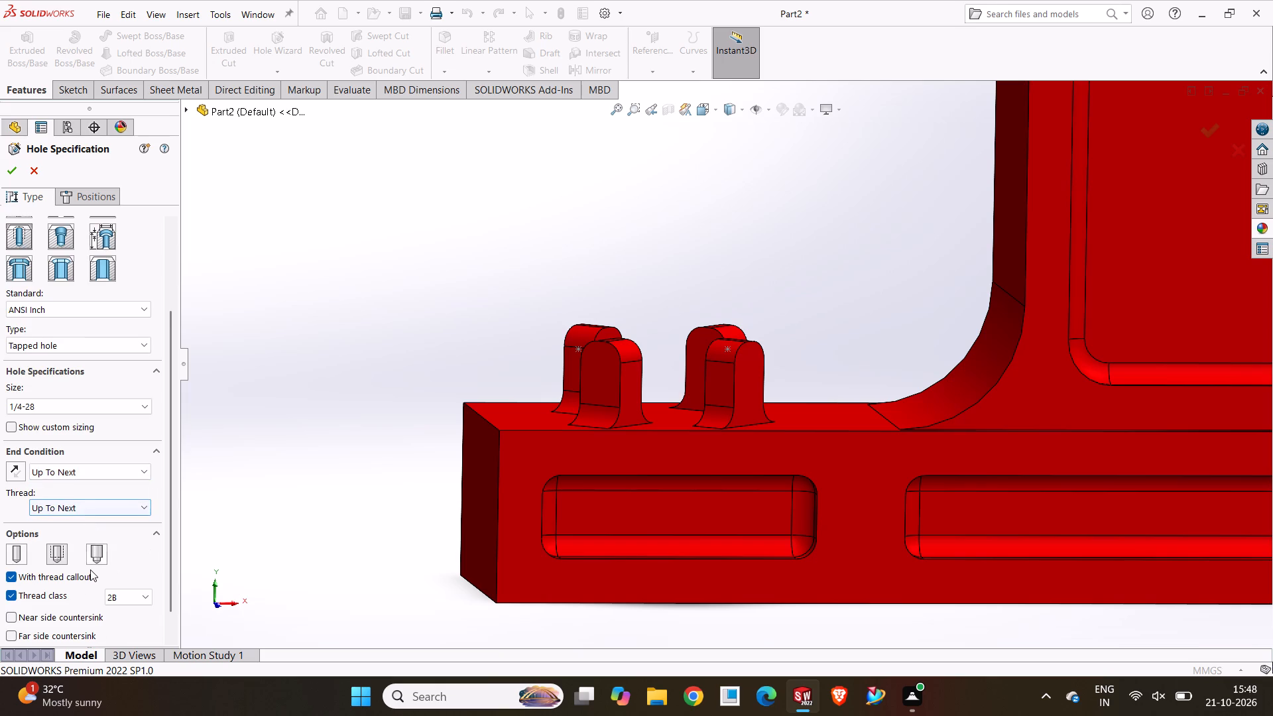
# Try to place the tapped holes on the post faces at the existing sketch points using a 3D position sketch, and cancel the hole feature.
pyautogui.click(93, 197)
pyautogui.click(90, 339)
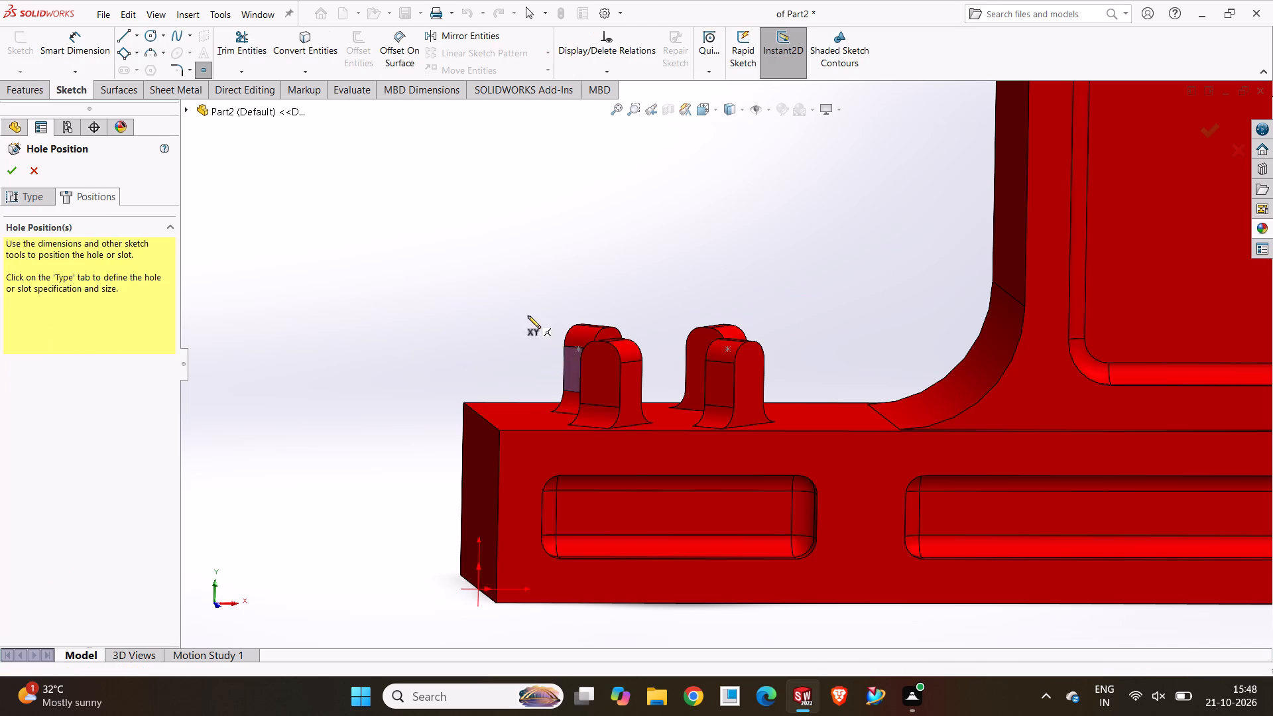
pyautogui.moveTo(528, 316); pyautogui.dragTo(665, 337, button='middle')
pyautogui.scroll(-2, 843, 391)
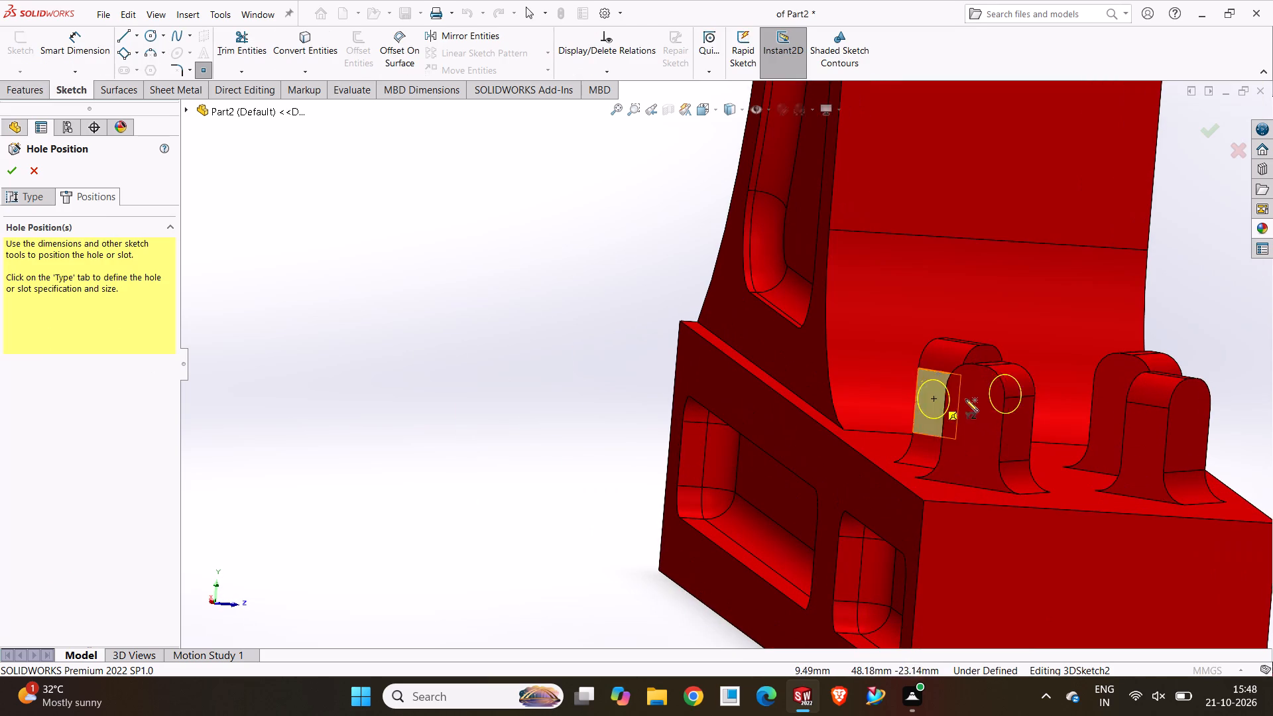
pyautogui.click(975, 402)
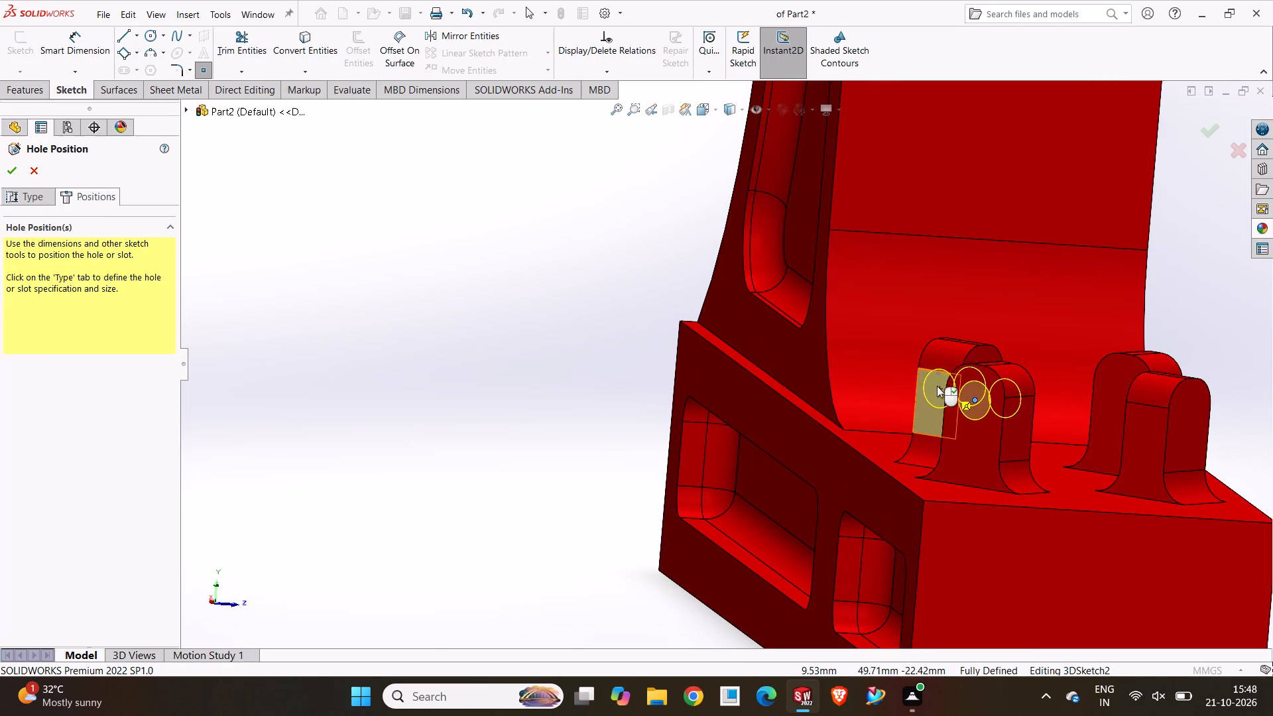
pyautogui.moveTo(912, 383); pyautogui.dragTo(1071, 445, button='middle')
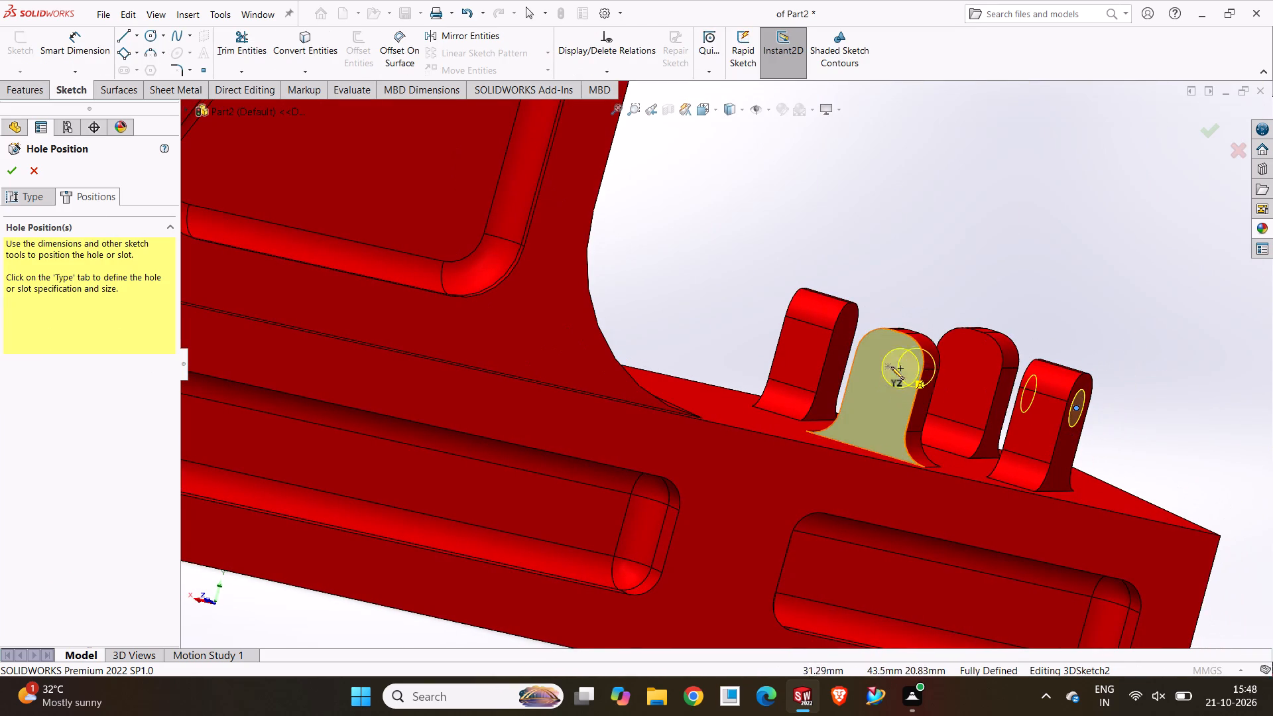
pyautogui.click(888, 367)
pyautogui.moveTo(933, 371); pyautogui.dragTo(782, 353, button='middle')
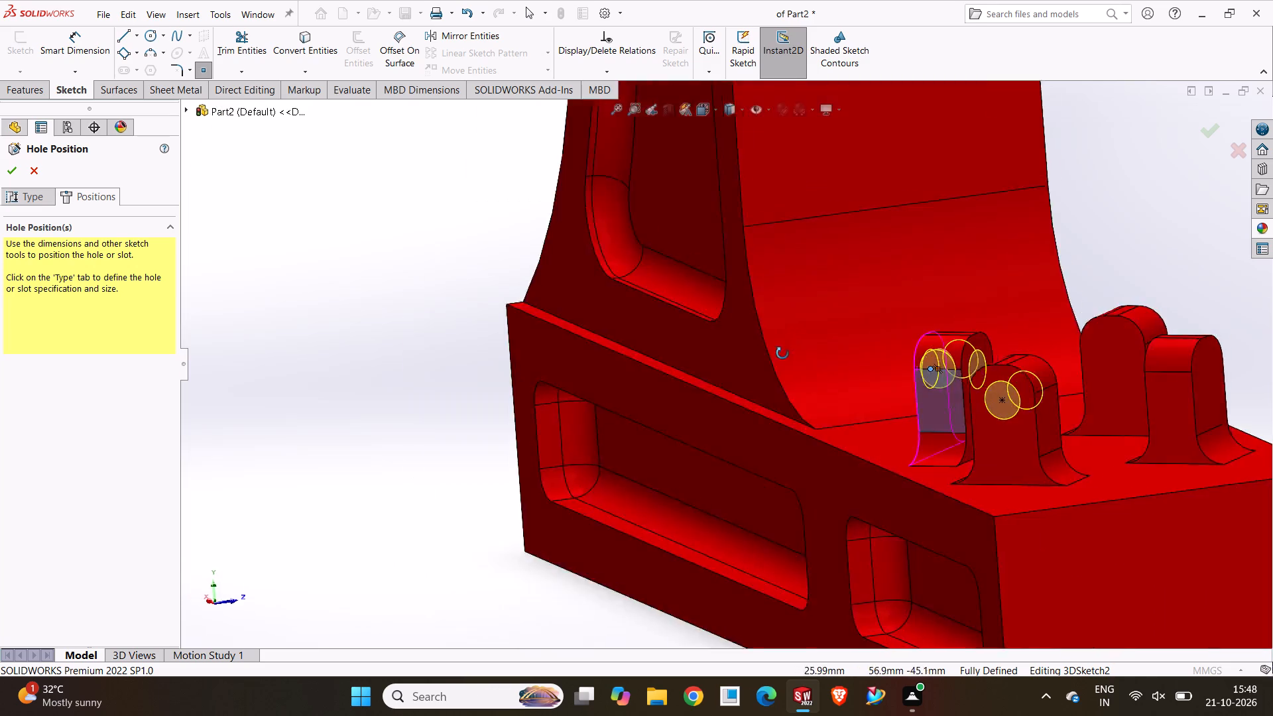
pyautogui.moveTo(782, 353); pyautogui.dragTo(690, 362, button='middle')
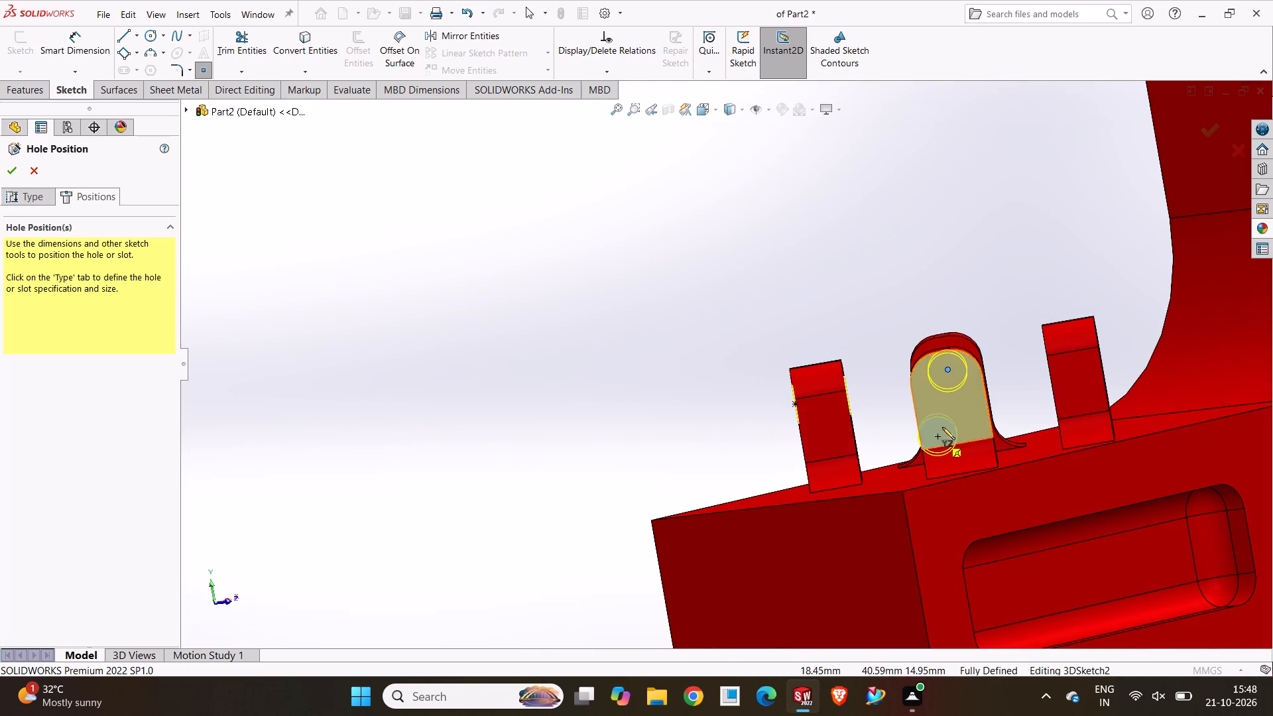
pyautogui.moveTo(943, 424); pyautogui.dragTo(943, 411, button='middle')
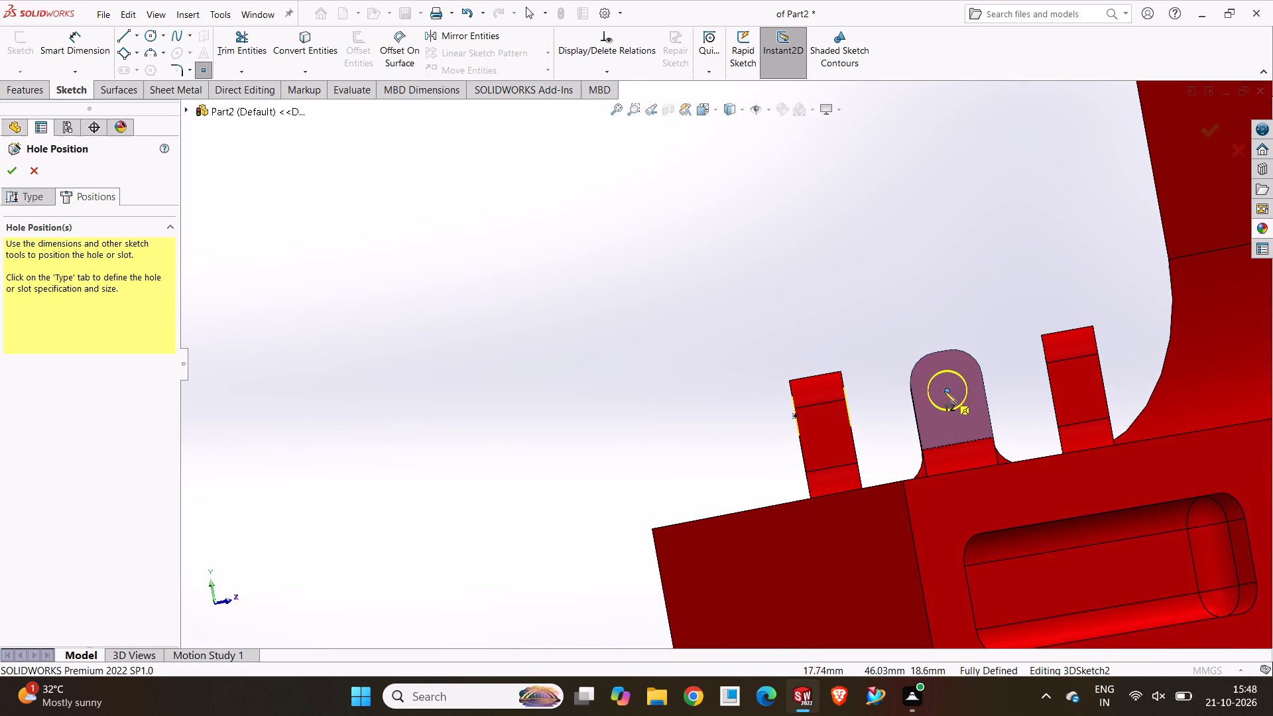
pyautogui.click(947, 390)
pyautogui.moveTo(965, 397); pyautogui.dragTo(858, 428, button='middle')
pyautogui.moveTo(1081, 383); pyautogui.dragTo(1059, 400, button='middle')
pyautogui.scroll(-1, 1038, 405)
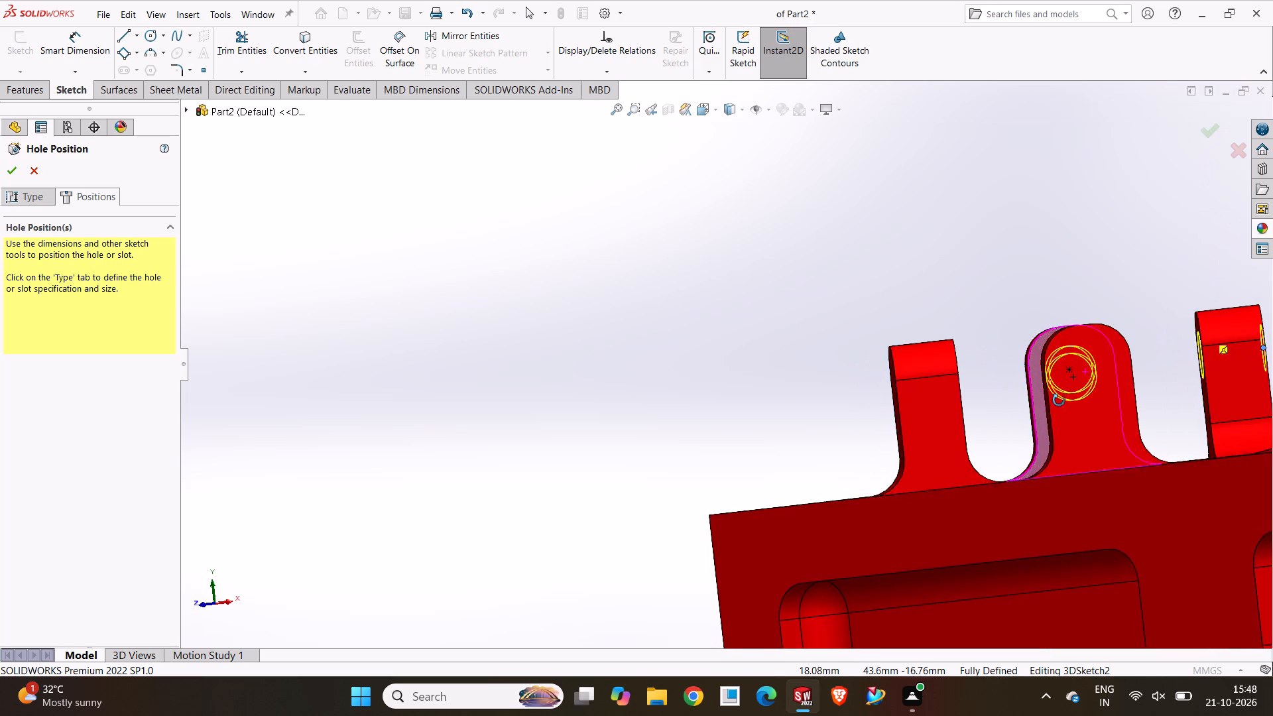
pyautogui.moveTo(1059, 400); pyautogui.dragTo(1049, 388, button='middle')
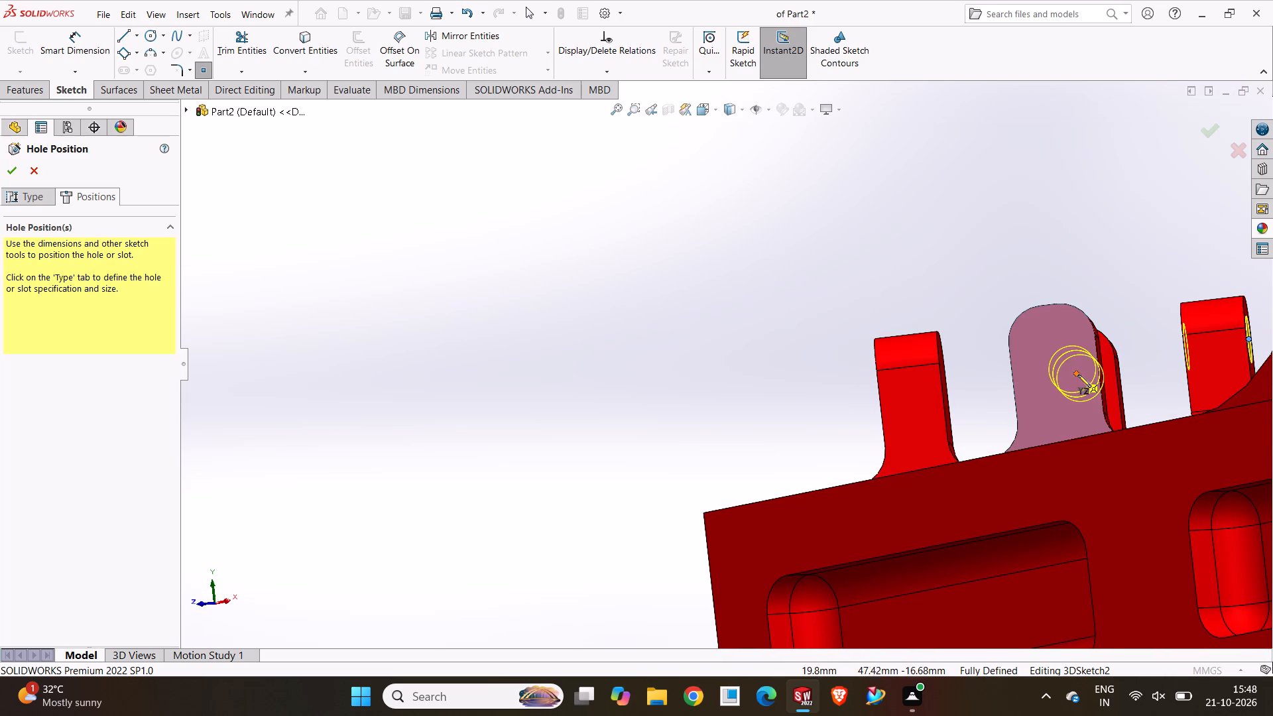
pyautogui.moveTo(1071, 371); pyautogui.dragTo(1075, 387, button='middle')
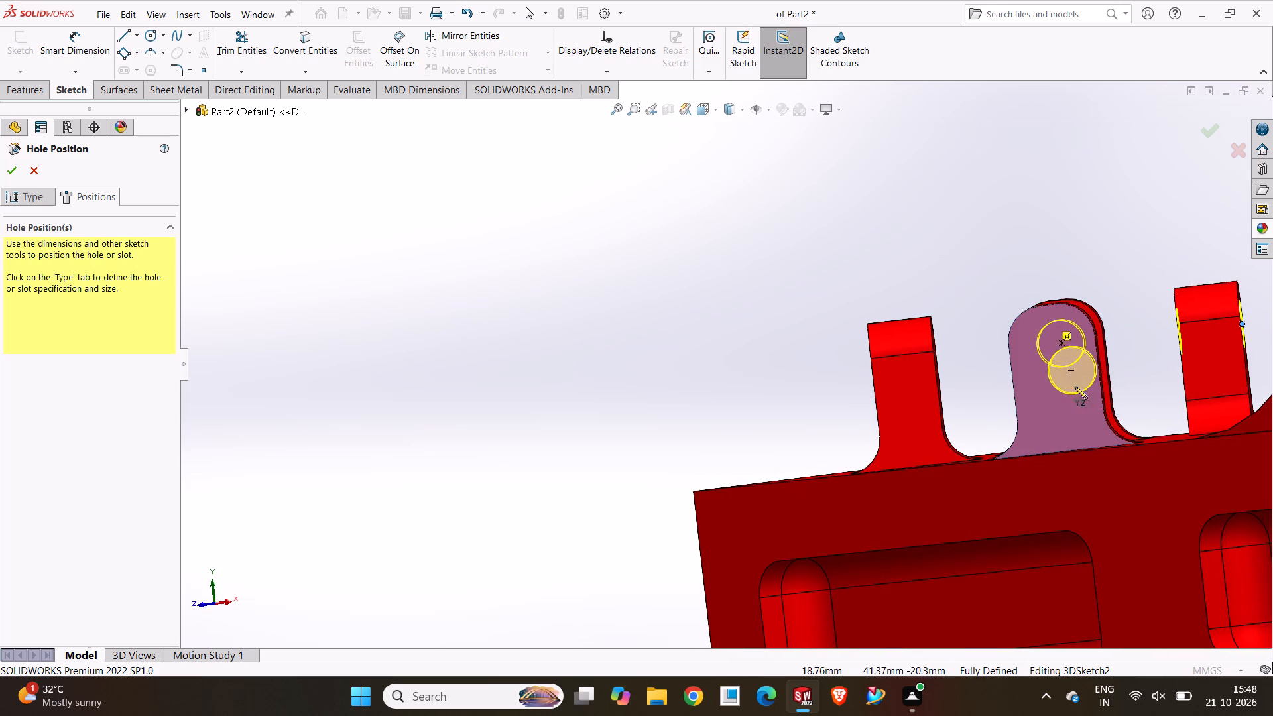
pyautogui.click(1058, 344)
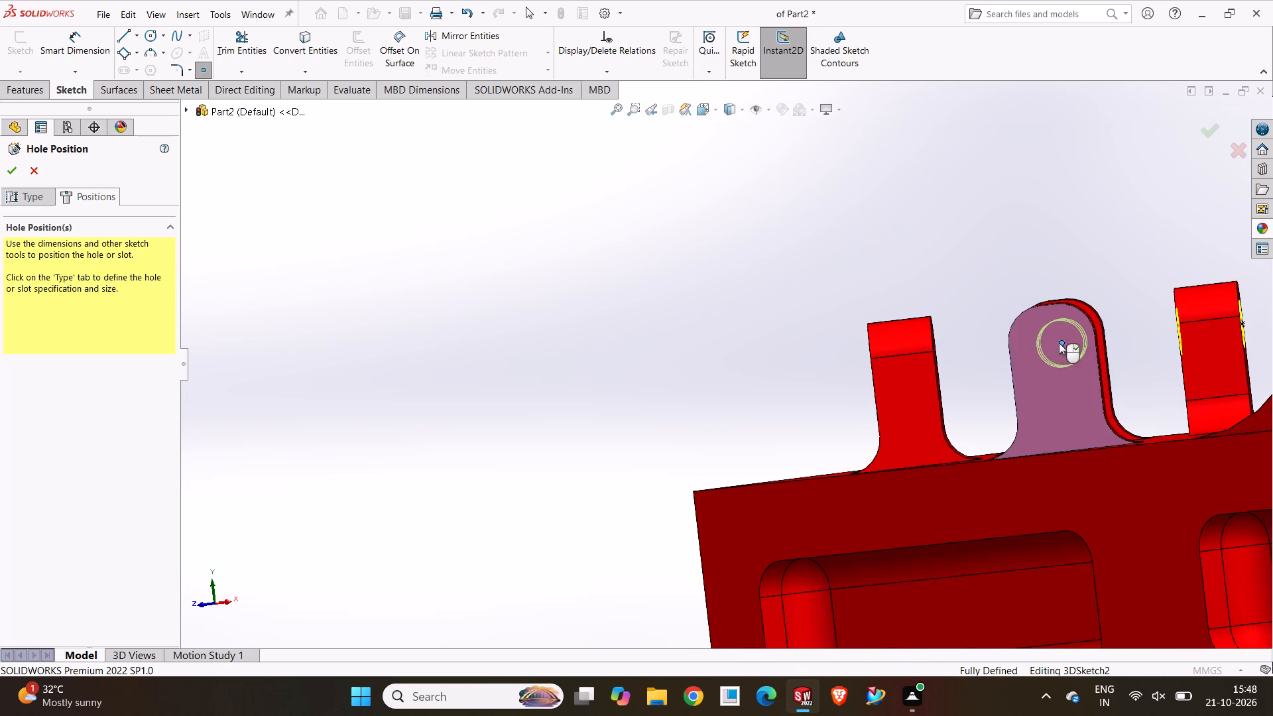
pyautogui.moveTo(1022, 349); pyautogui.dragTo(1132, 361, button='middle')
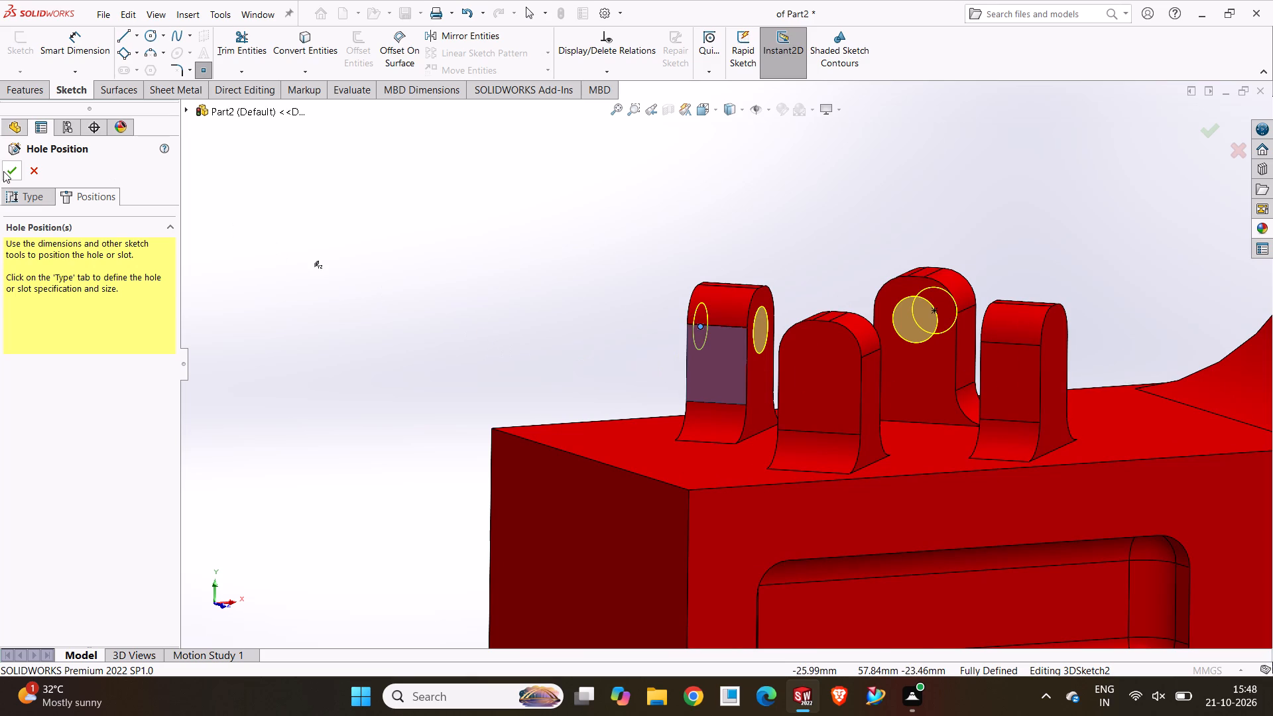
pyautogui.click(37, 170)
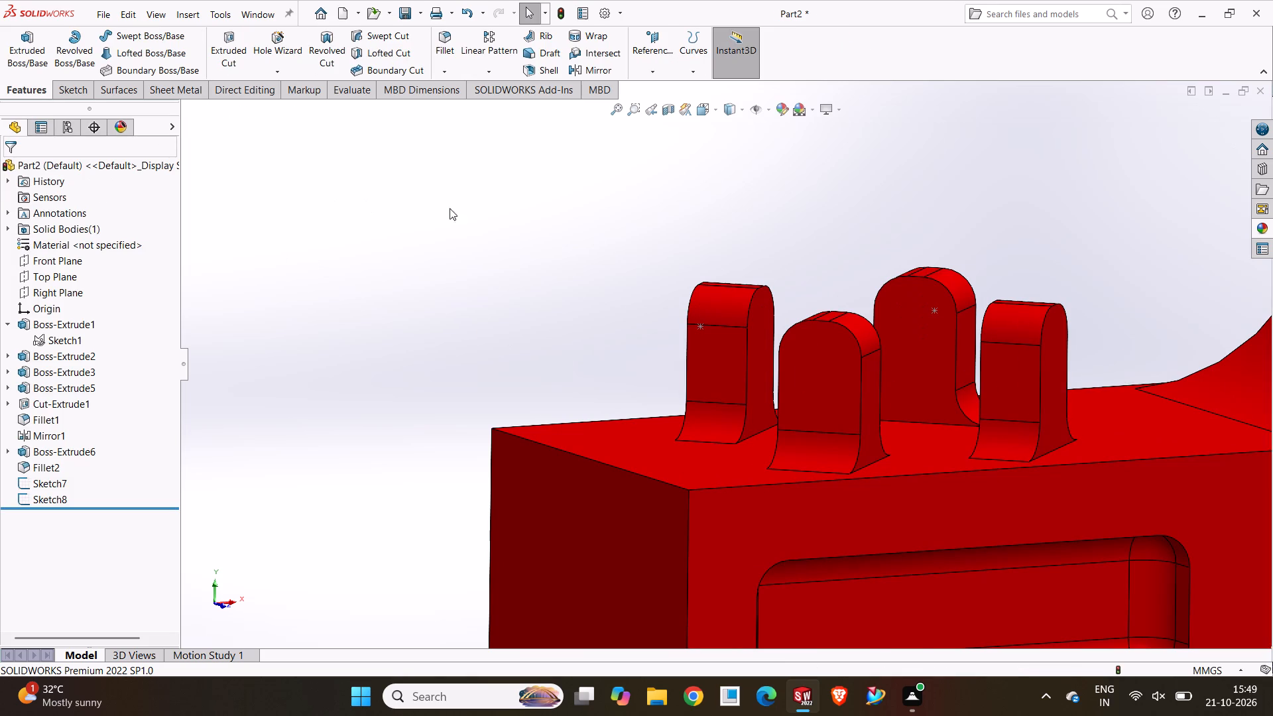
# Sketch a point on the round-topped side face of an unmarked base post, coincident with the aligned existing hole-center point, and exit the sketch.
pyautogui.moveTo(599, 348); pyautogui.dragTo(662, 346, button='middle')
pyautogui.click(1170, 382)
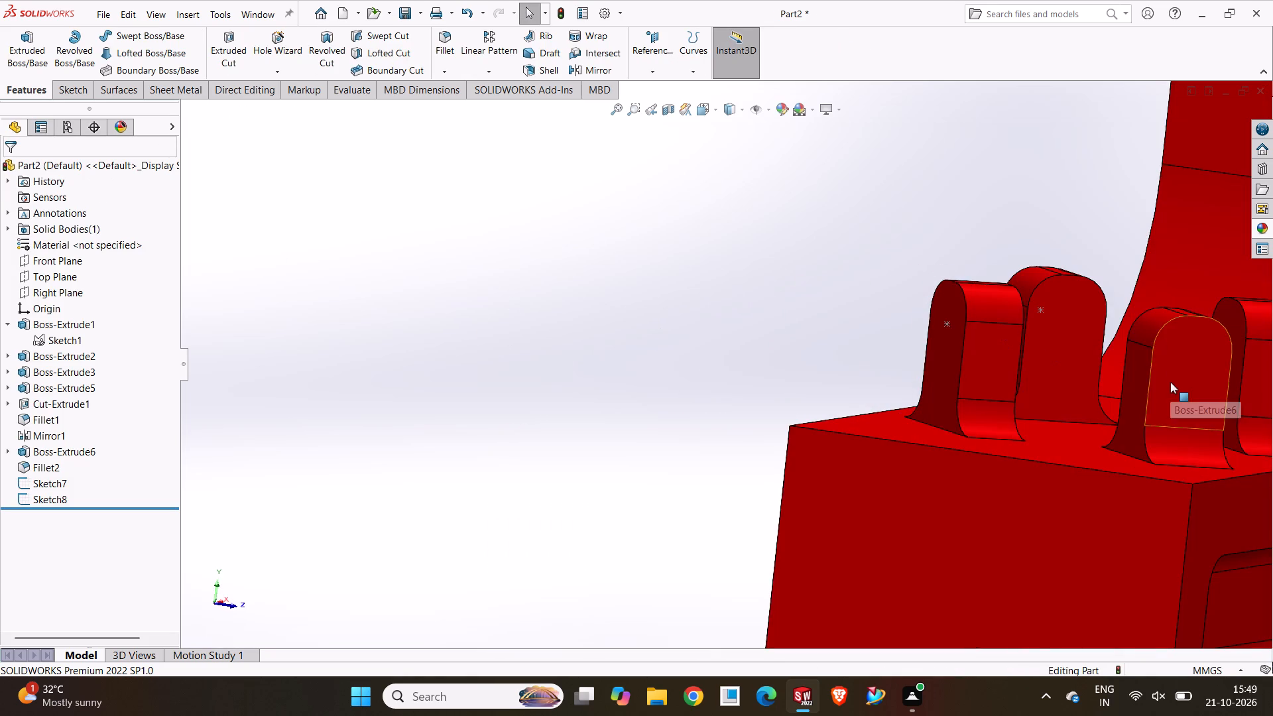
pyautogui.click(1133, 346)
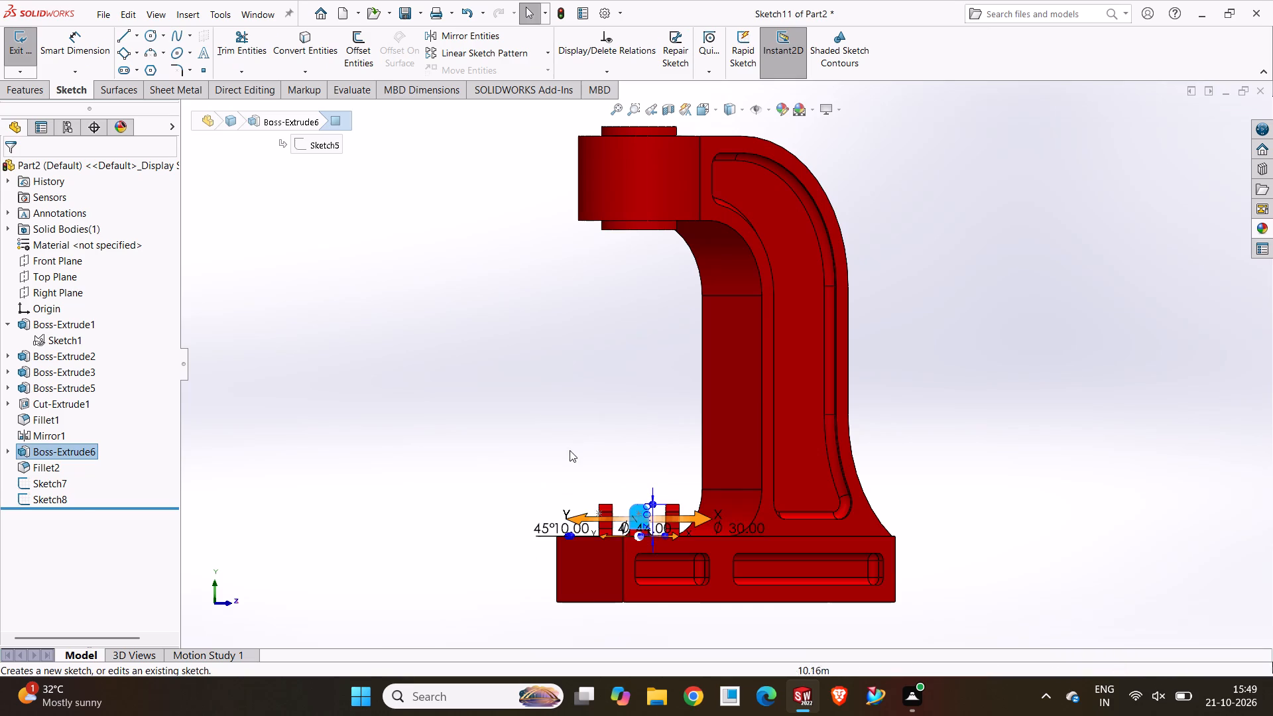
pyautogui.click(567, 451)
pyautogui.scroll(-4, 687, 513)
pyautogui.scroll(-10, 625, 463)
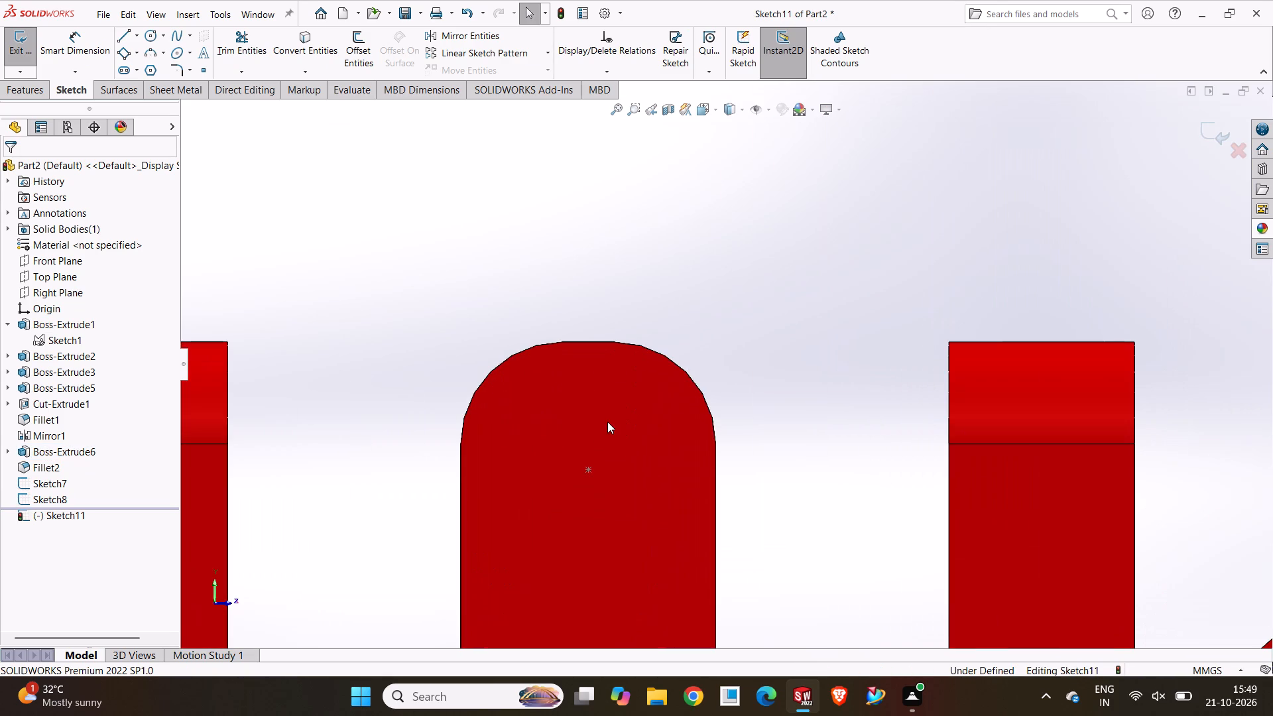
pyautogui.click(200, 75)
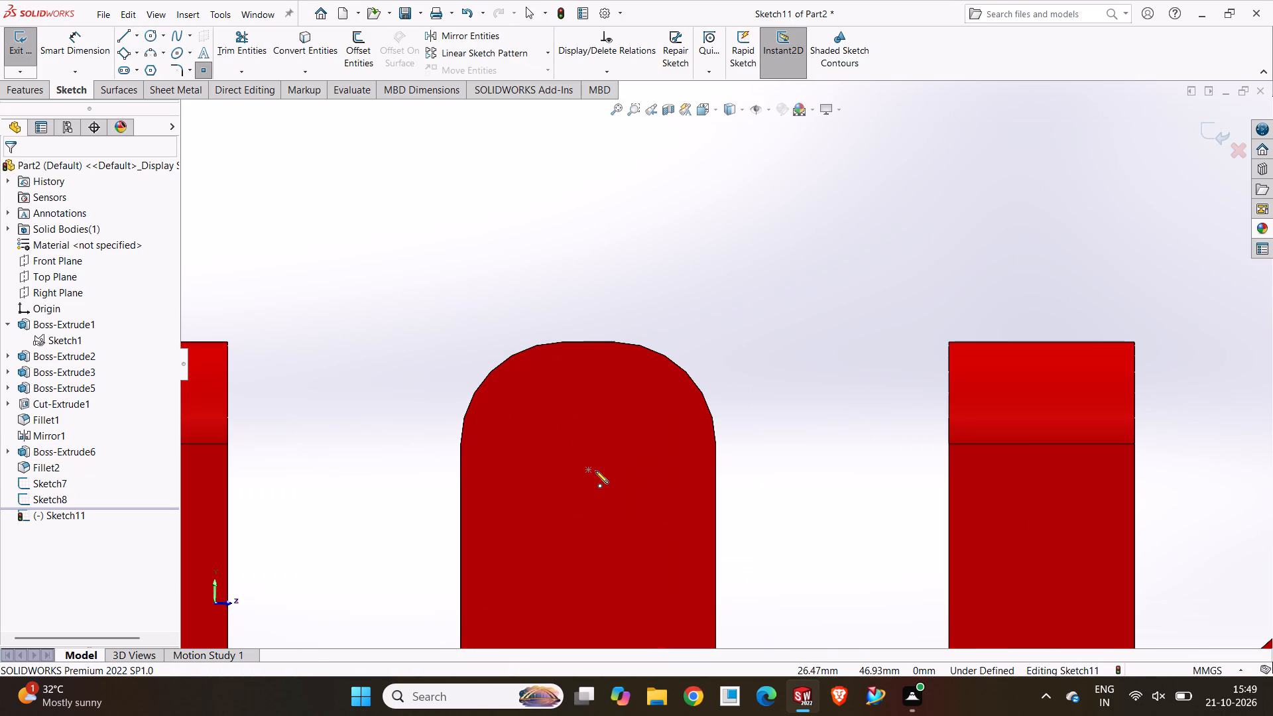
pyautogui.click(587, 467)
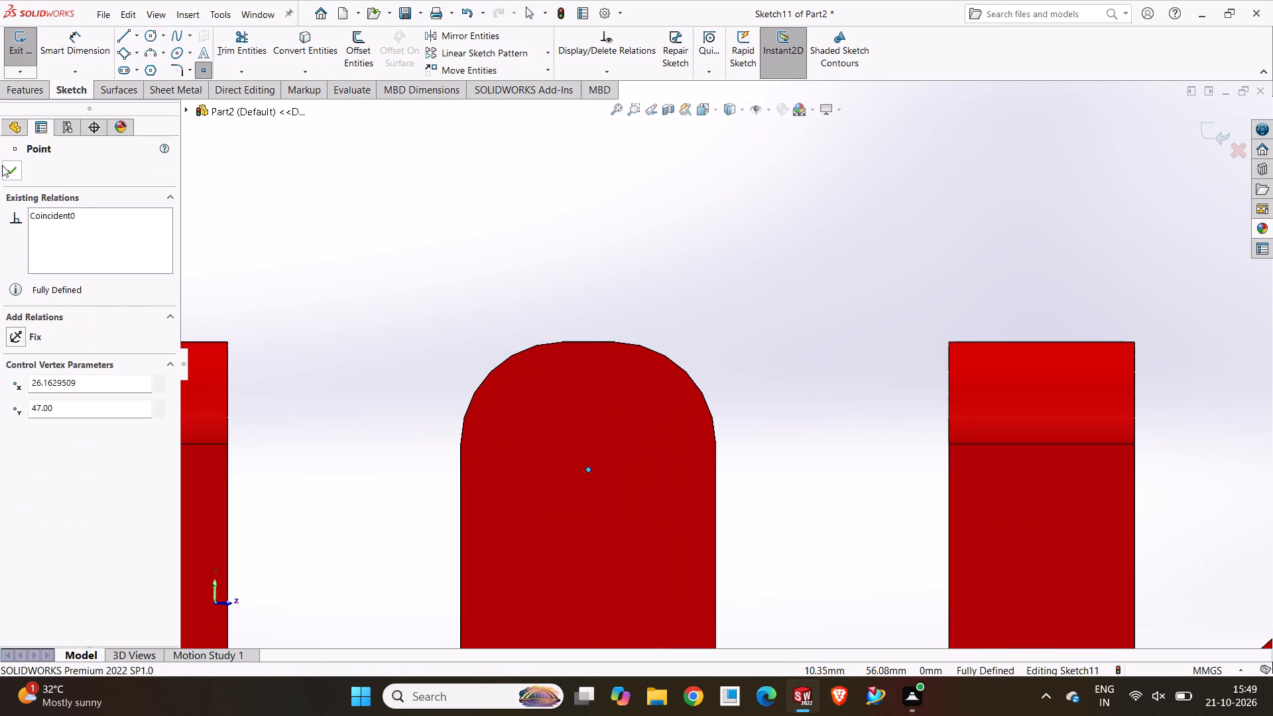
pyautogui.click(19, 169)
pyautogui.click(665, 312)
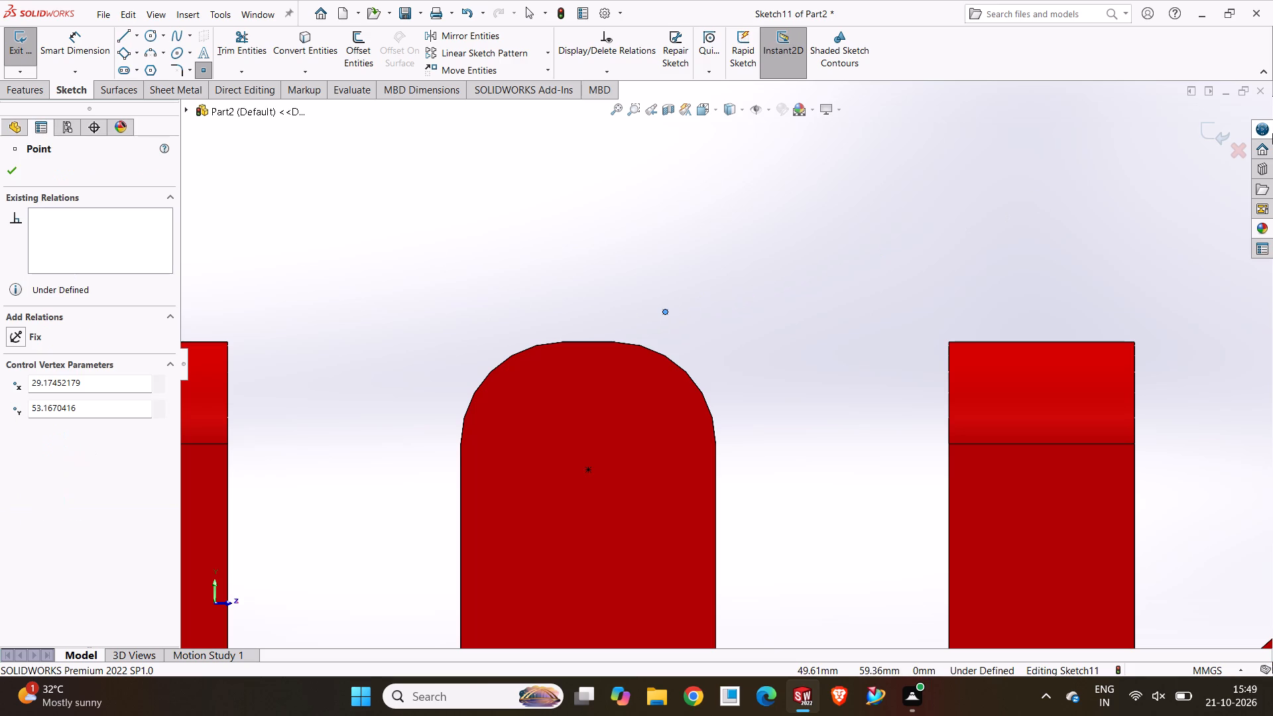
pyautogui.click(1214, 139)
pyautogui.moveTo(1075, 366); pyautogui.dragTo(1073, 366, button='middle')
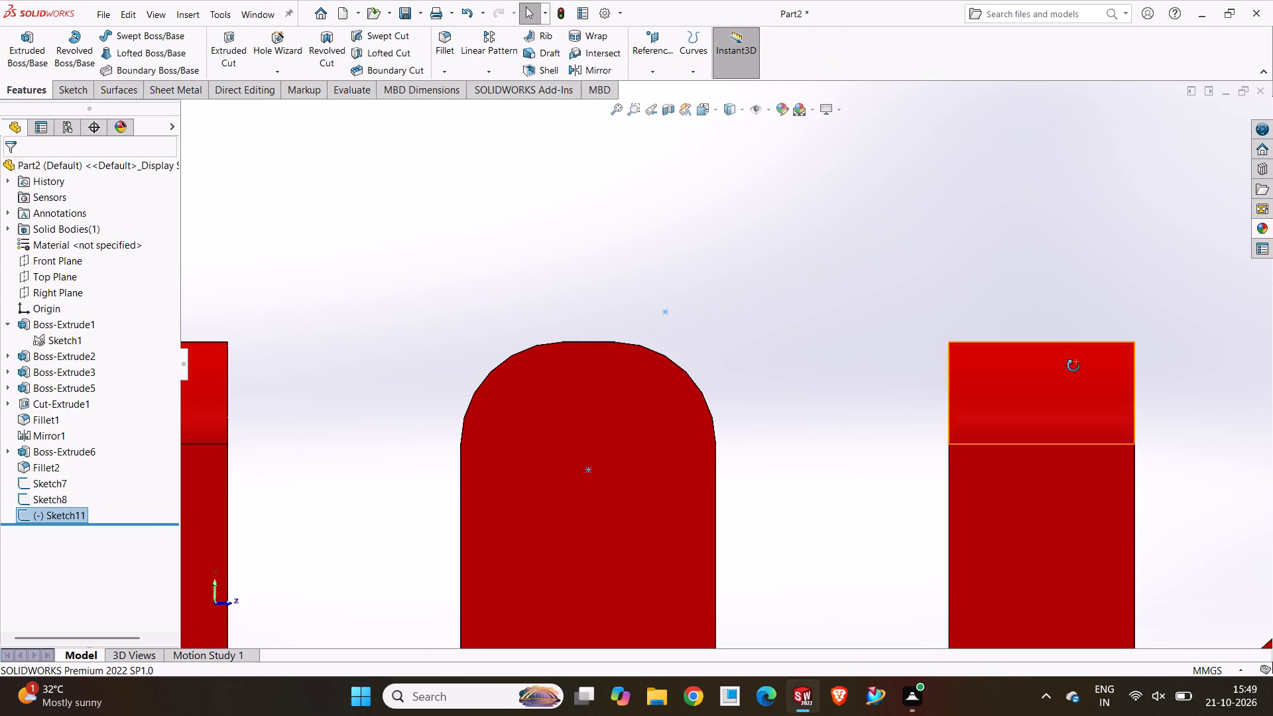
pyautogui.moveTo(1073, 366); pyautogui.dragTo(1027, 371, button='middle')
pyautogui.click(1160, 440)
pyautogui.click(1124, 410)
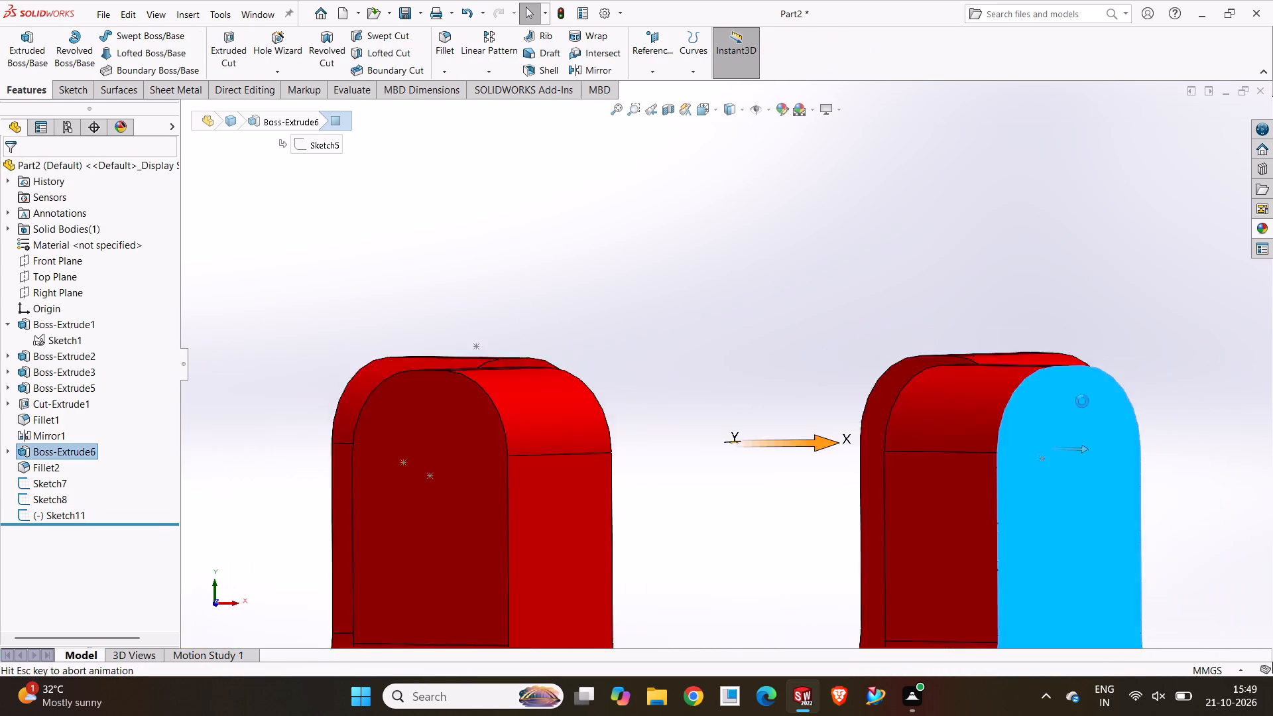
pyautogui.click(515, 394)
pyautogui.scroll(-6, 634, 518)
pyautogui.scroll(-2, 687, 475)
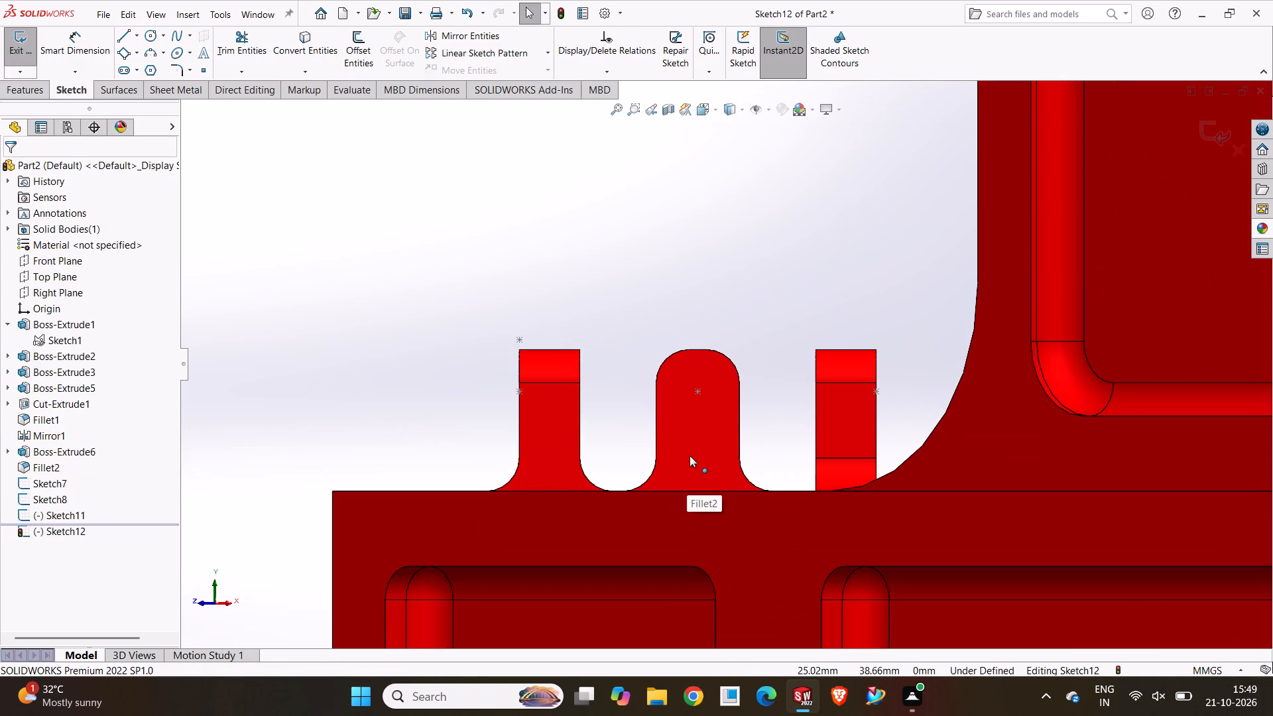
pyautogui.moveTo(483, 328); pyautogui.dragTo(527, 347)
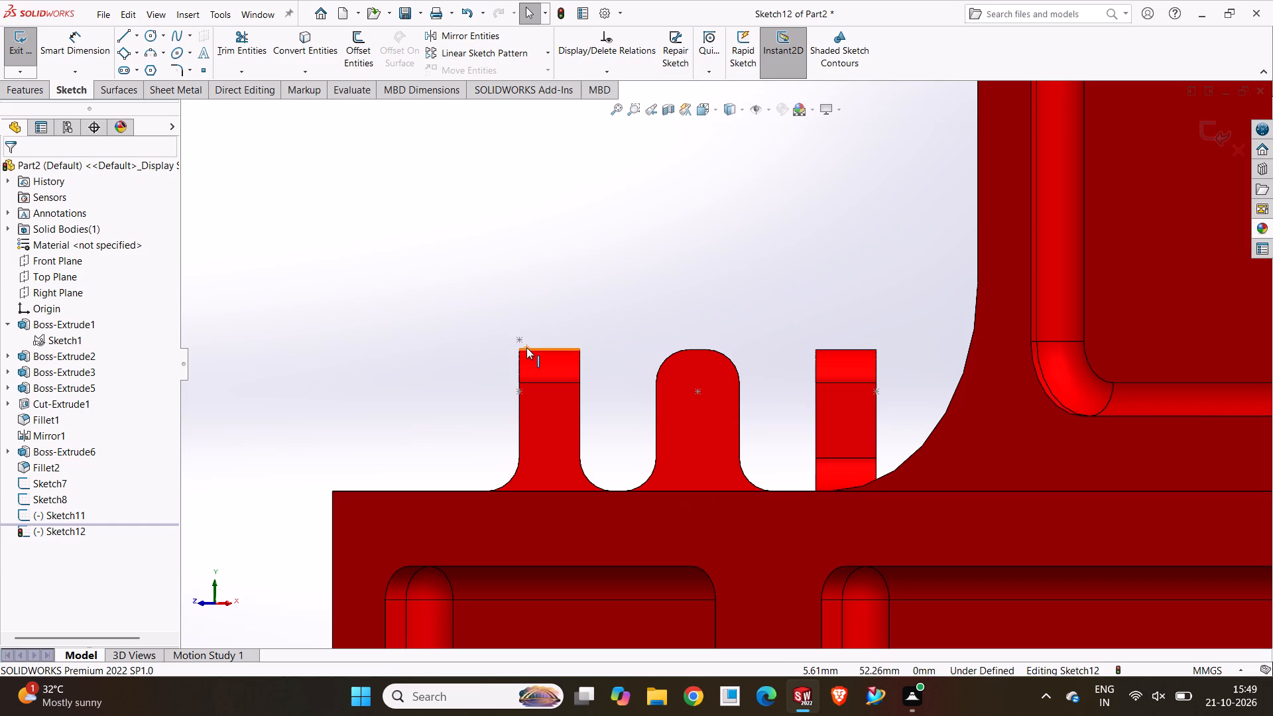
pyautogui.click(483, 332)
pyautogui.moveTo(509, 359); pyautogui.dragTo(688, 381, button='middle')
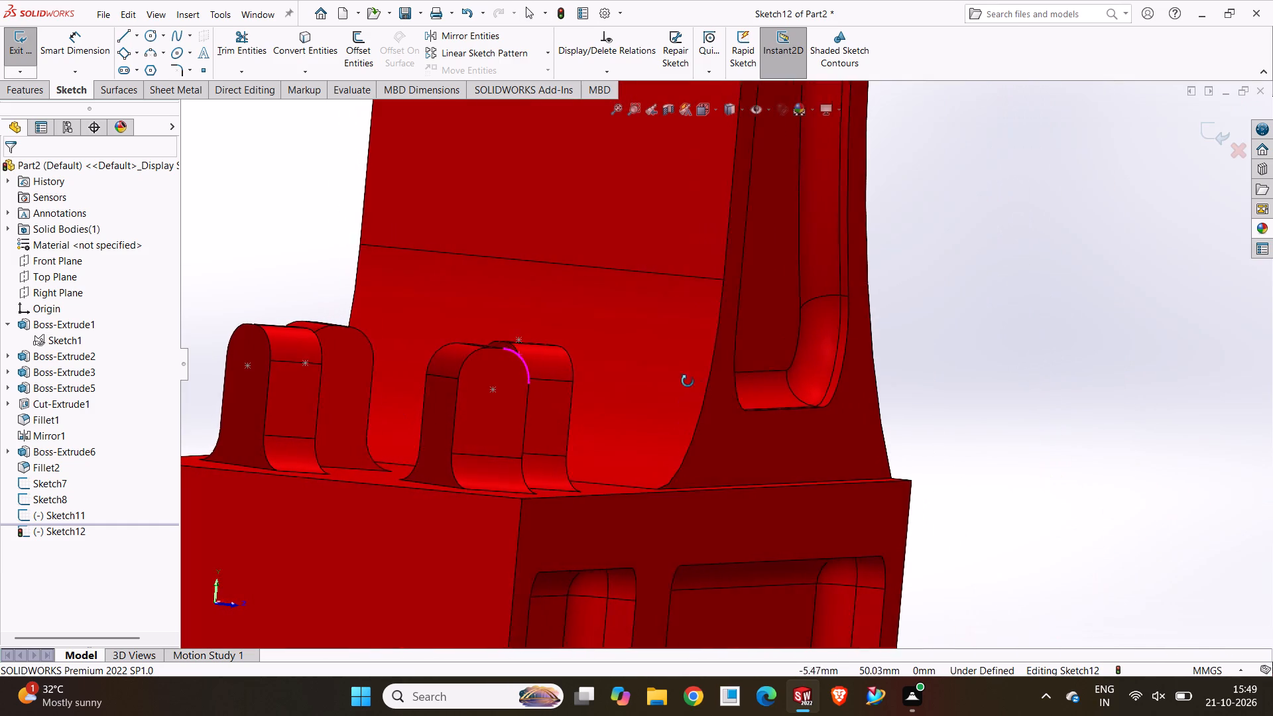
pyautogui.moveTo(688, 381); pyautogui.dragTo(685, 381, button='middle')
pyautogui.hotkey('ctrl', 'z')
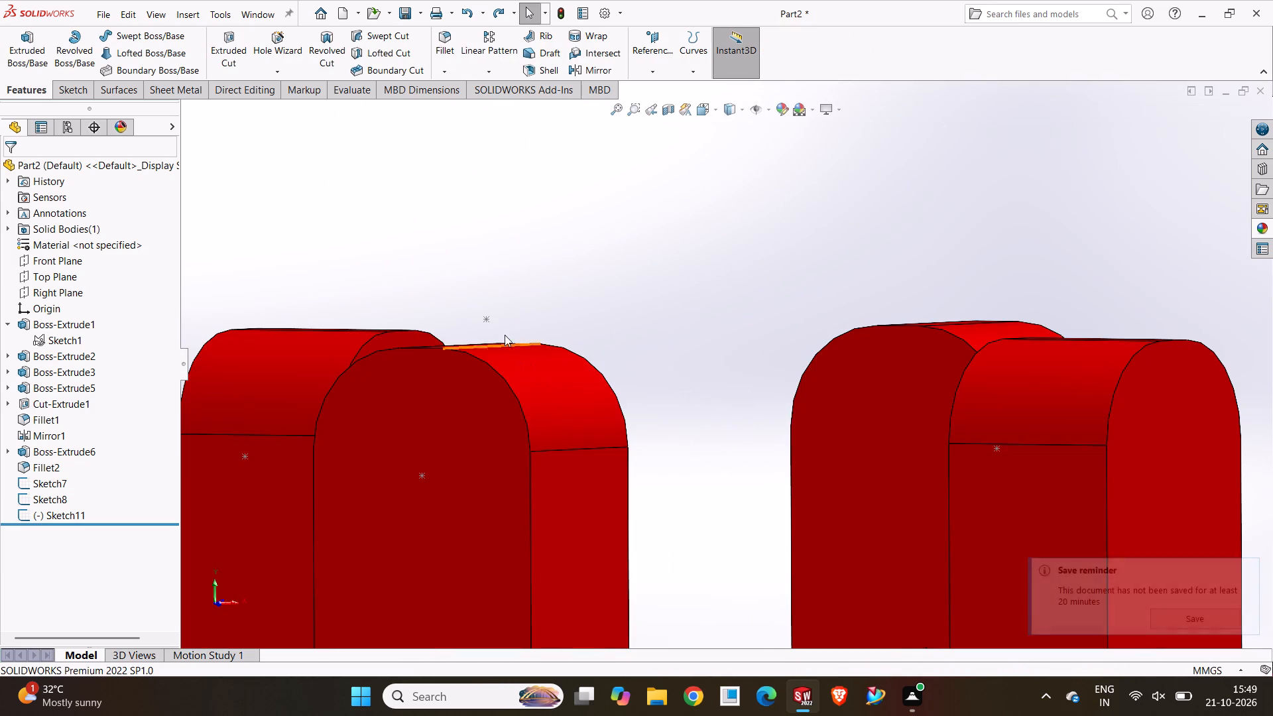
# Reopen the latest point sketch, delete the stray point above the post, and exit the sketch.
pyautogui.moveTo(474, 302); pyautogui.dragTo(499, 333)
pyautogui.hotkey('ctrl', 'z')
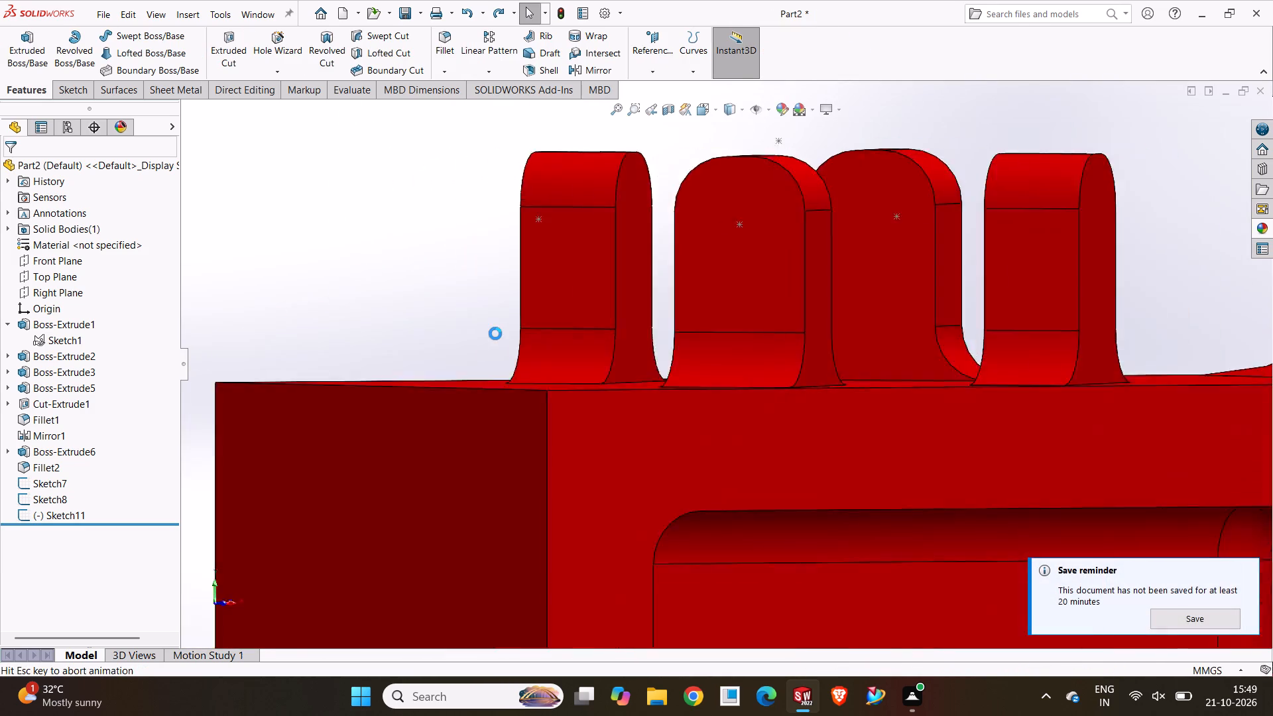
pyautogui.scroll(-6, 676, 532)
pyautogui.scroll(-5, 631, 427)
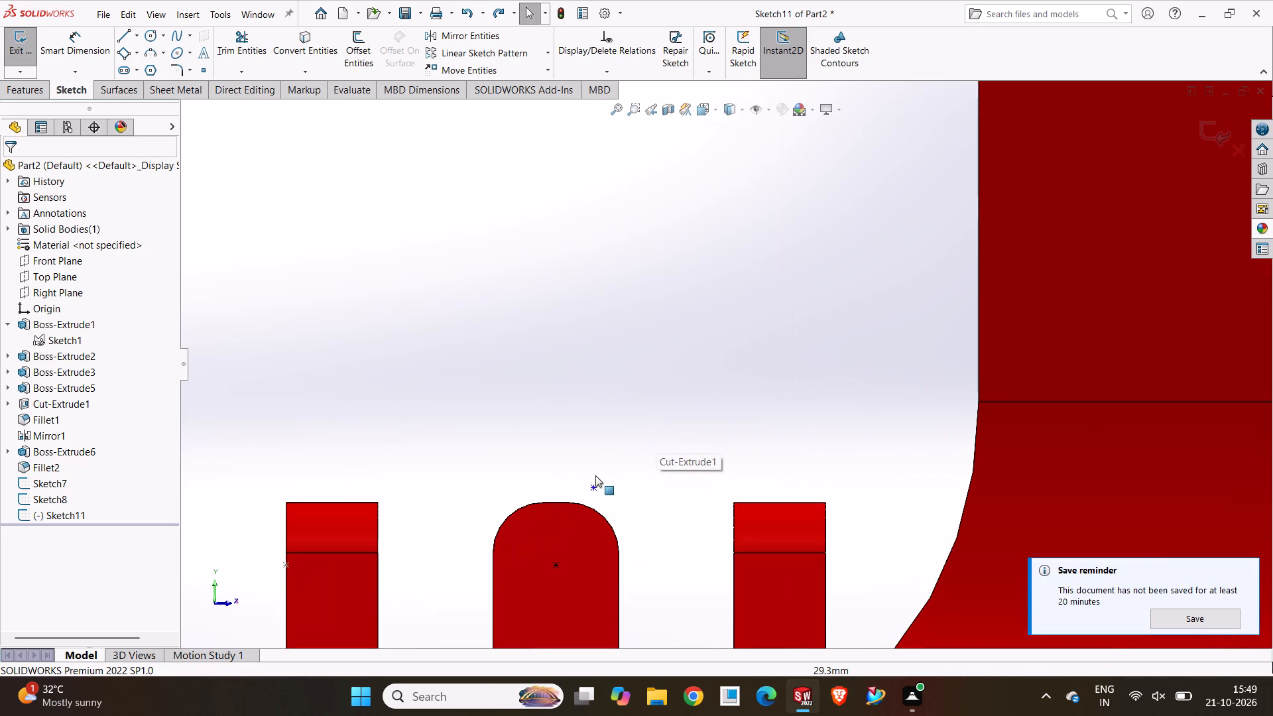
pyautogui.moveTo(567, 473); pyautogui.dragTo(617, 496)
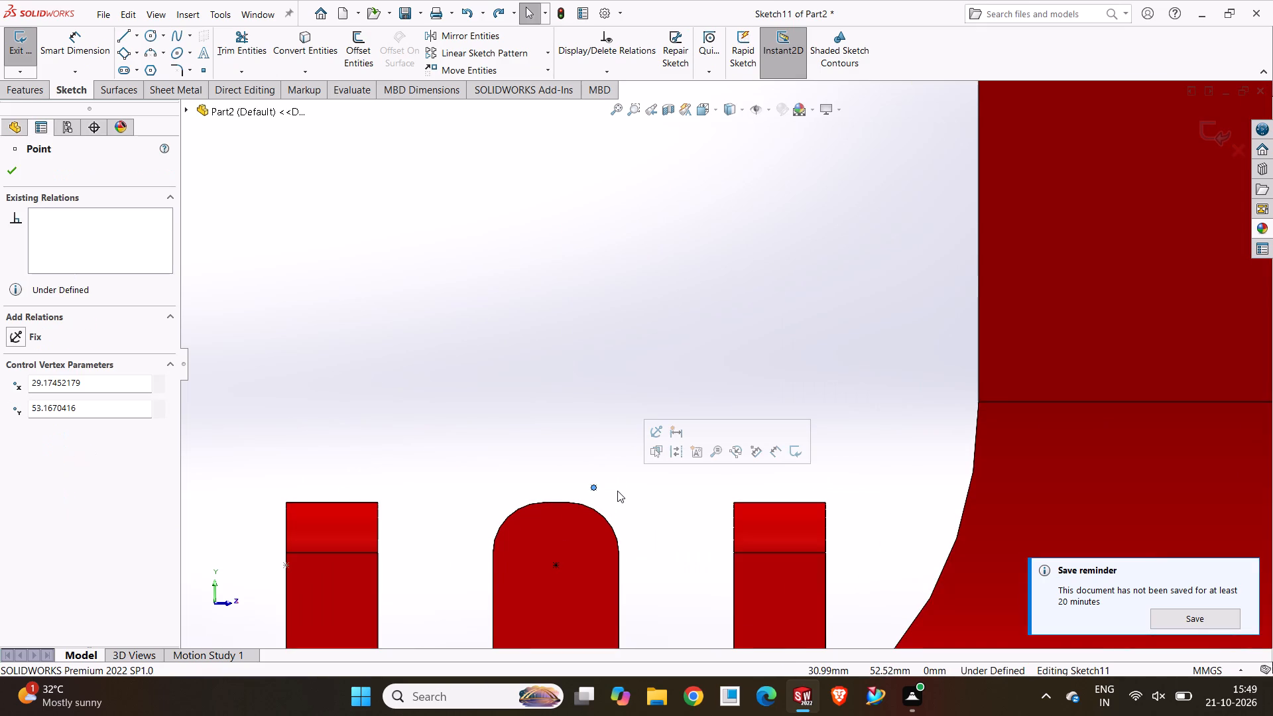
pyautogui.press('Delete')
pyautogui.click(561, 454)
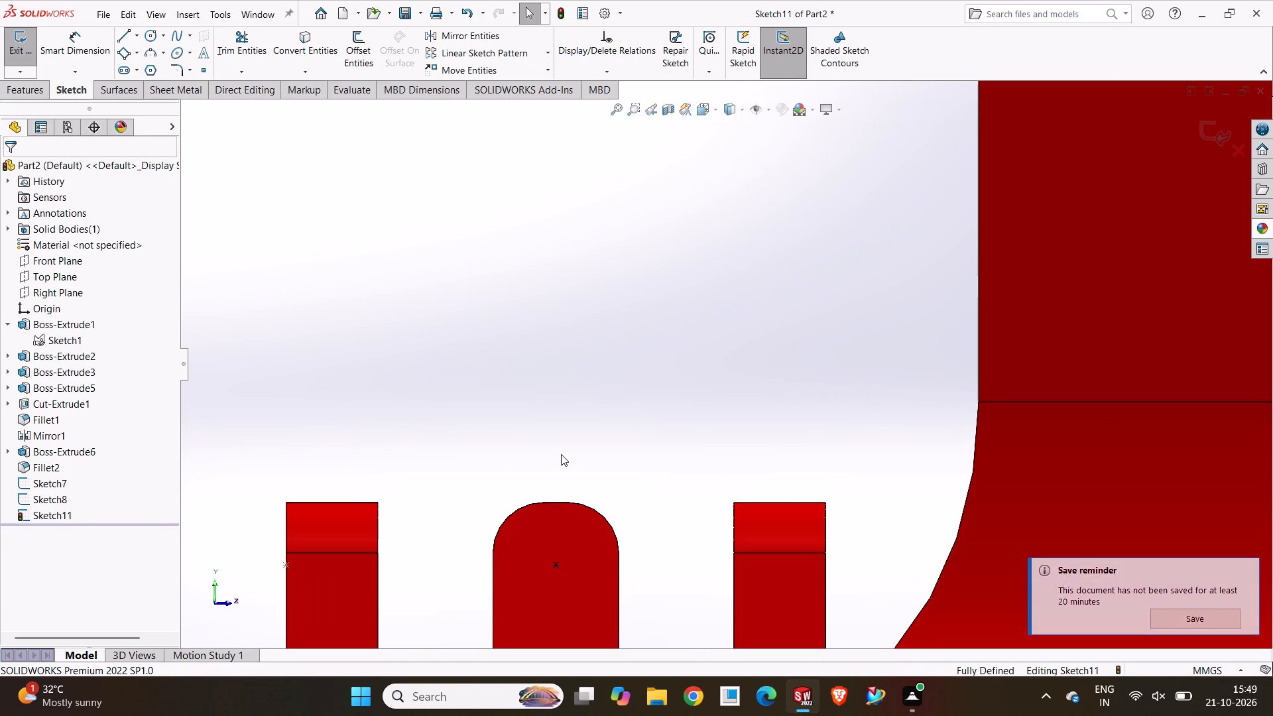
pyautogui.scroll(4, 591, 467)
pyautogui.moveTo(591, 467); pyautogui.dragTo(656, 467, button='middle')
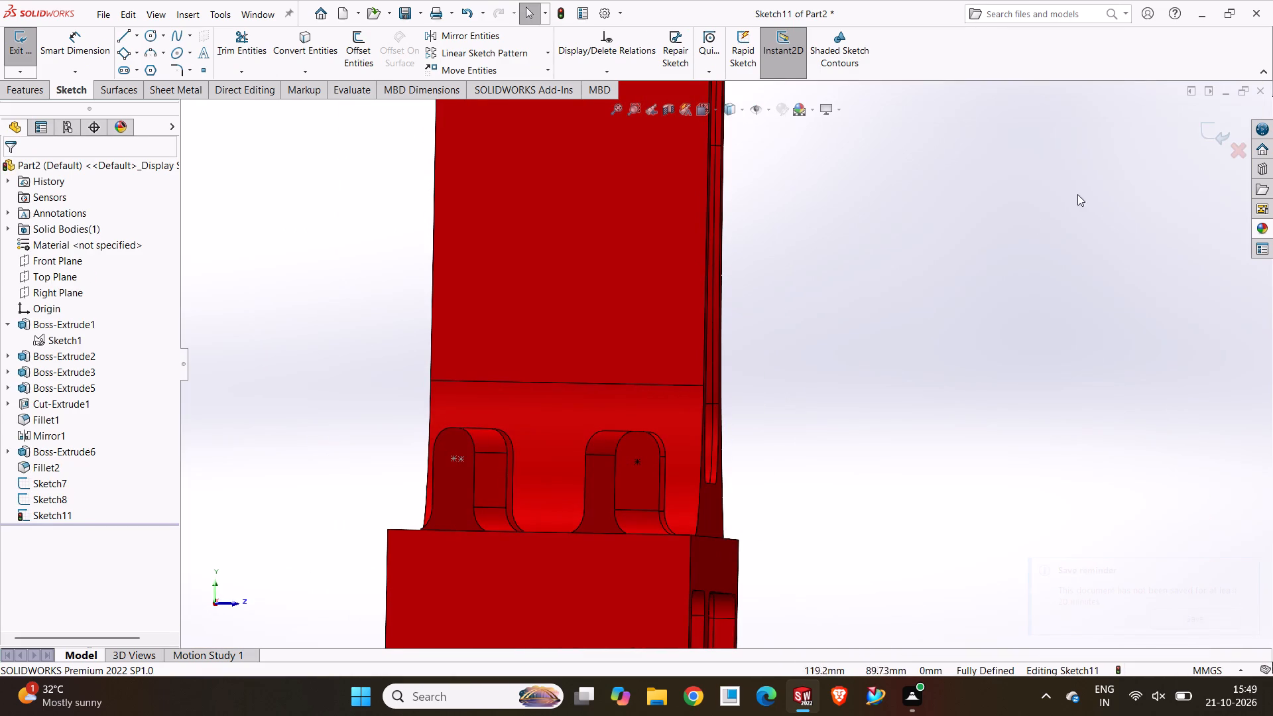
pyautogui.click(1206, 139)
# Sketch a point on the remaining post's round-topped side face, coincident with the aligned existing hole-center point, and exit the sketch.
pyautogui.moveTo(1000, 320); pyautogui.dragTo(941, 340, button='middle')
pyautogui.scroll(-3, 503, 507)
pyautogui.scroll(2, 501, 503)
pyautogui.moveTo(501, 503); pyautogui.dragTo(414, 528, button='middle')
pyautogui.scroll(2, 249, 491)
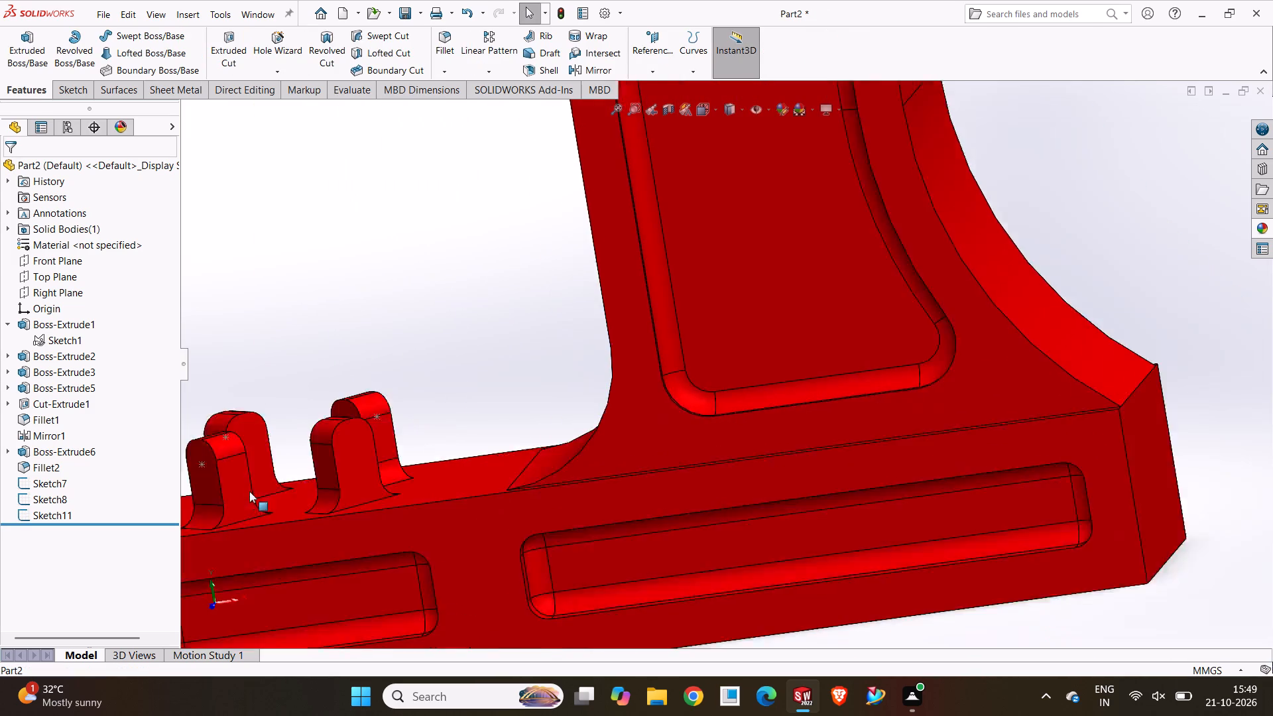
pyautogui.scroll(2, 249, 491)
pyautogui.scroll(-4, 250, 491)
pyautogui.click(841, 345)
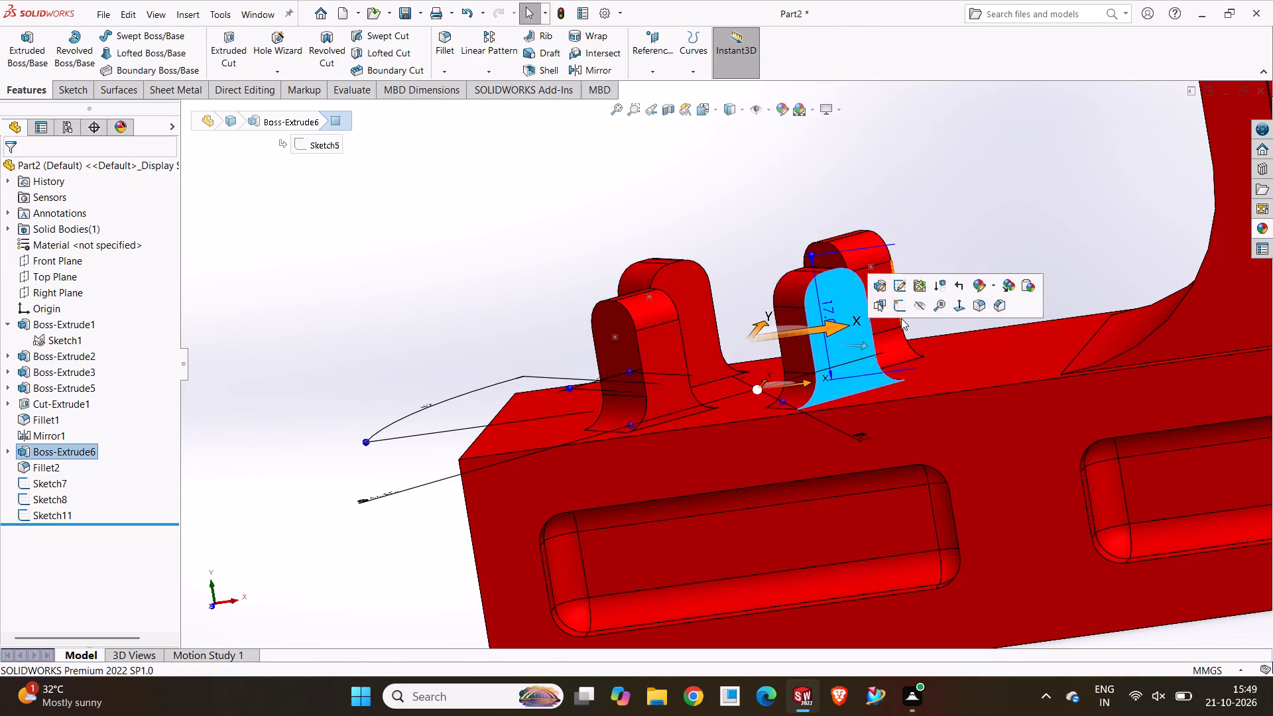
pyautogui.click(900, 318)
pyautogui.click(1030, 203)
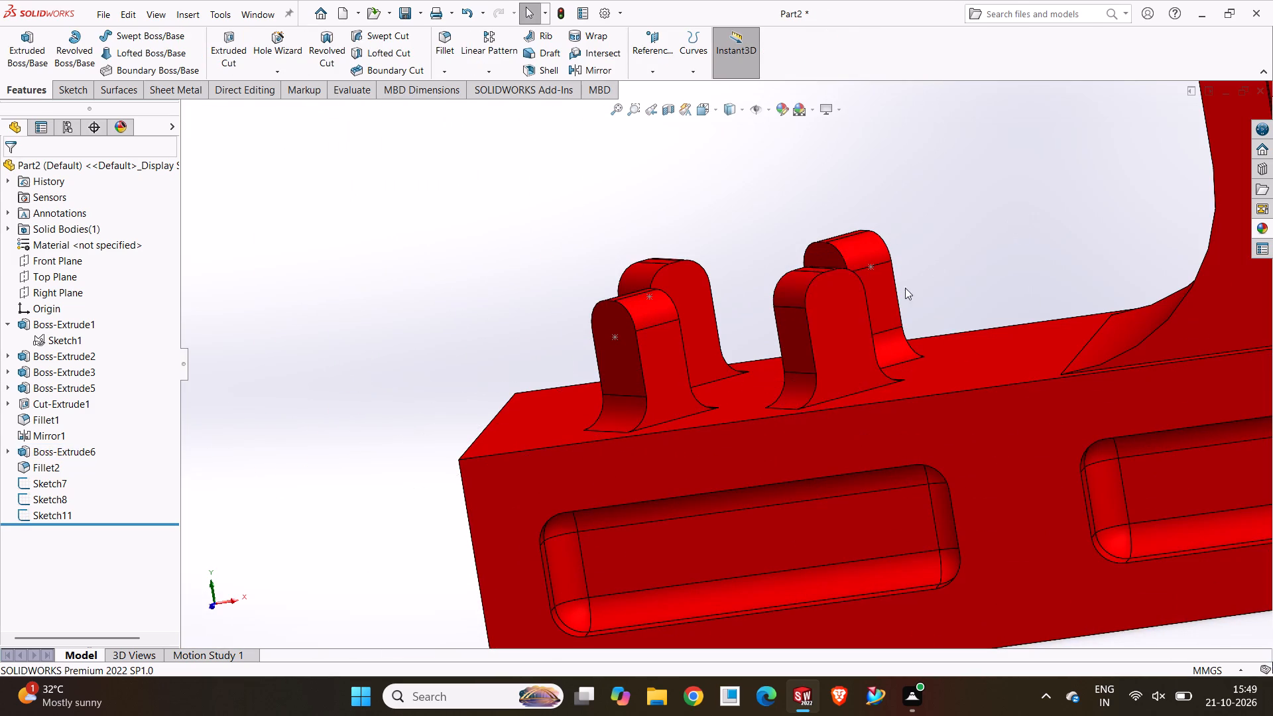
pyautogui.click(844, 314)
pyautogui.click(894, 281)
pyautogui.click(529, 419)
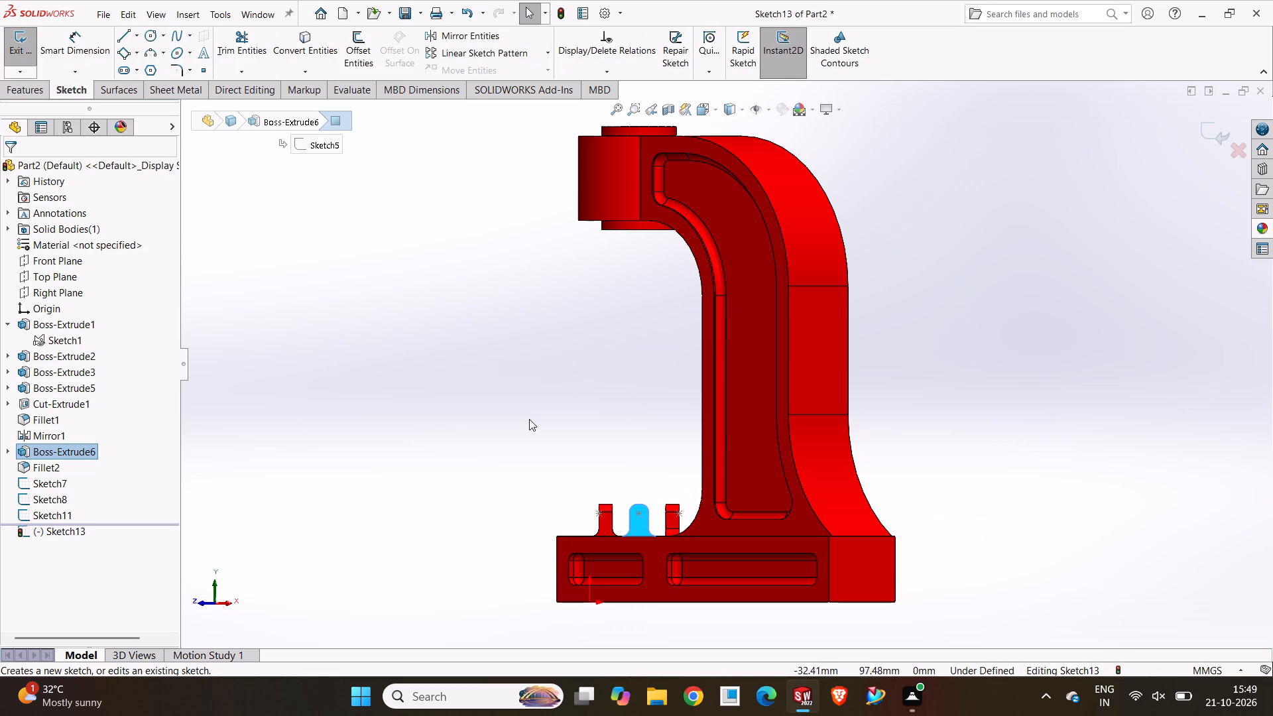
pyautogui.scroll(-9, 594, 499)
pyautogui.scroll(-3, 954, 478)
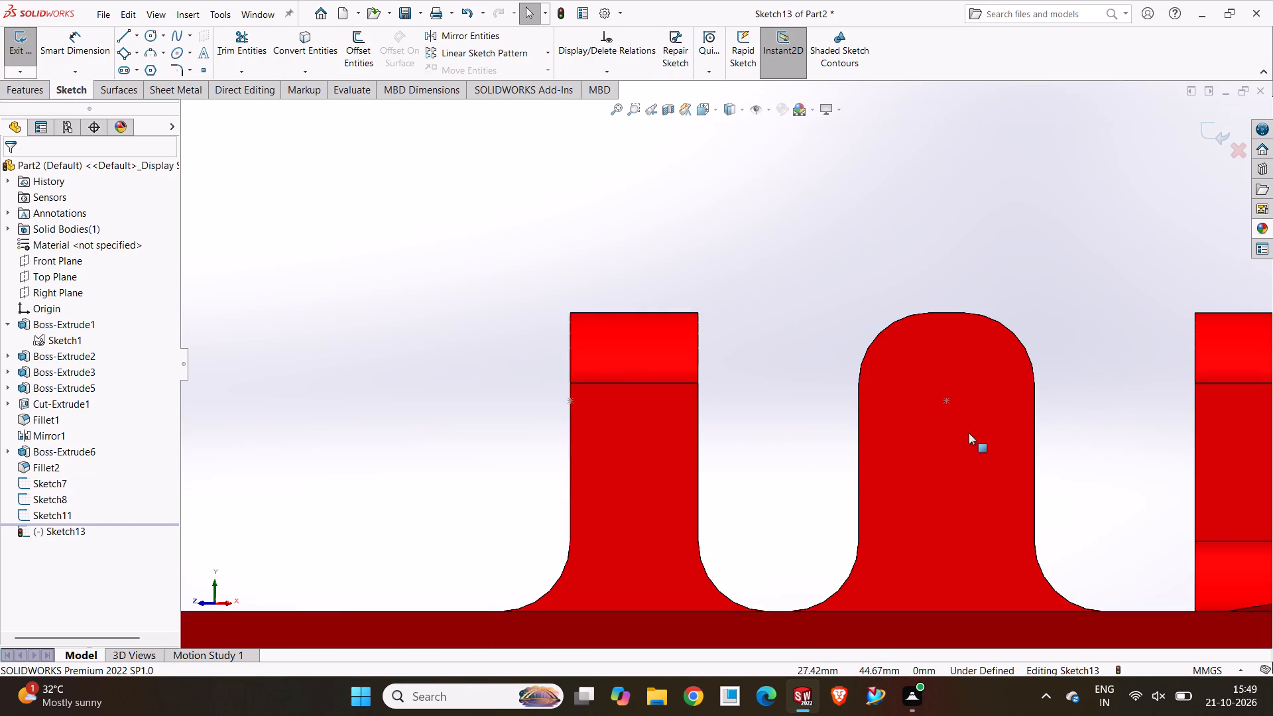
pyautogui.click(202, 73)
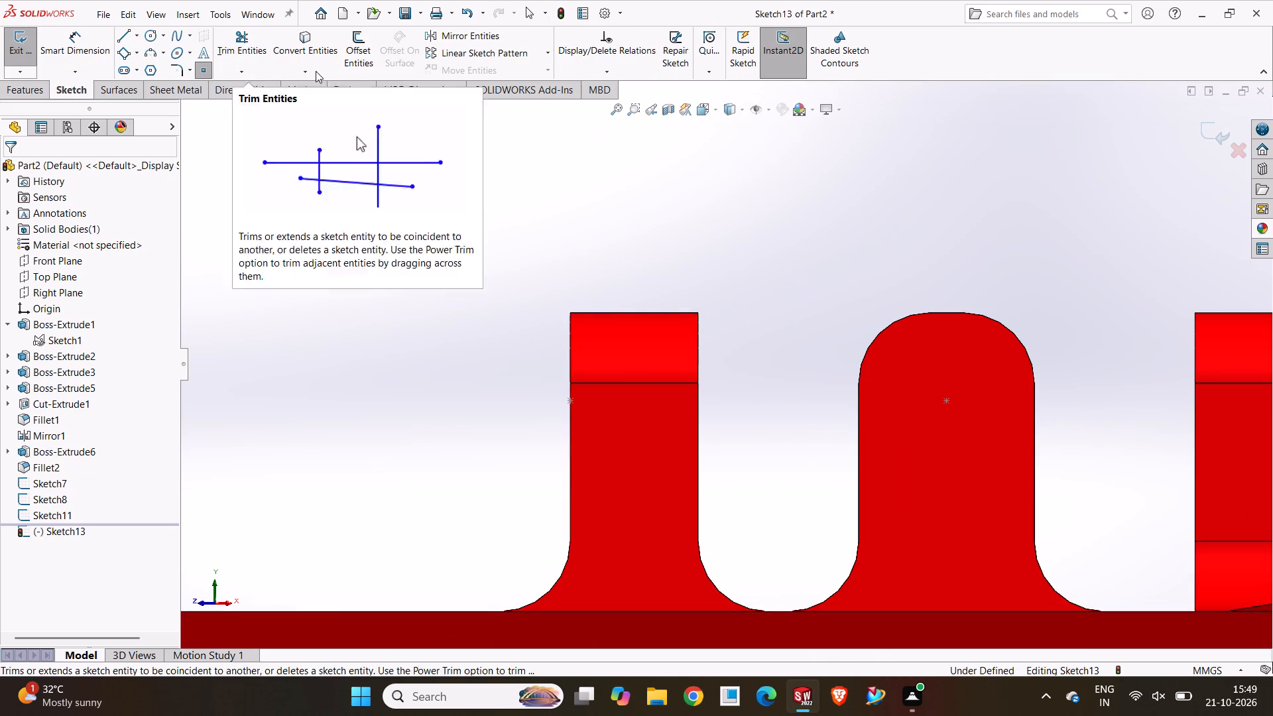
pyautogui.click(949, 400)
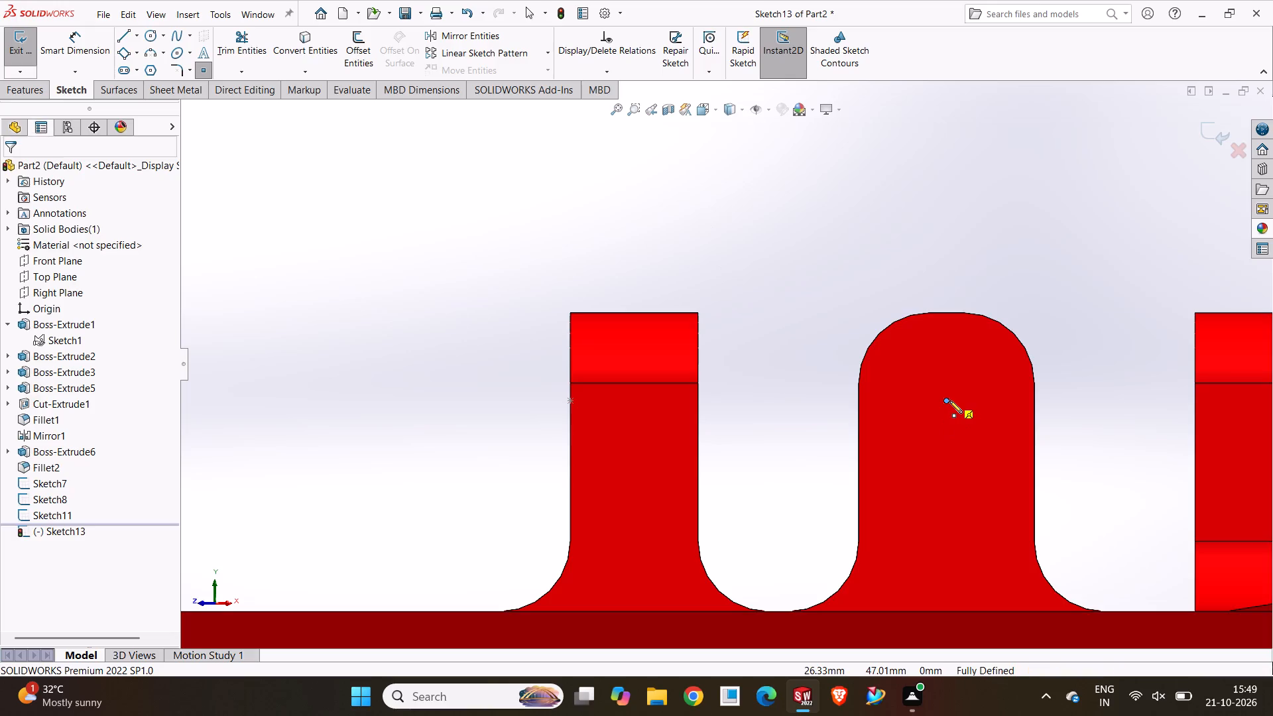
pyautogui.press('Escape')
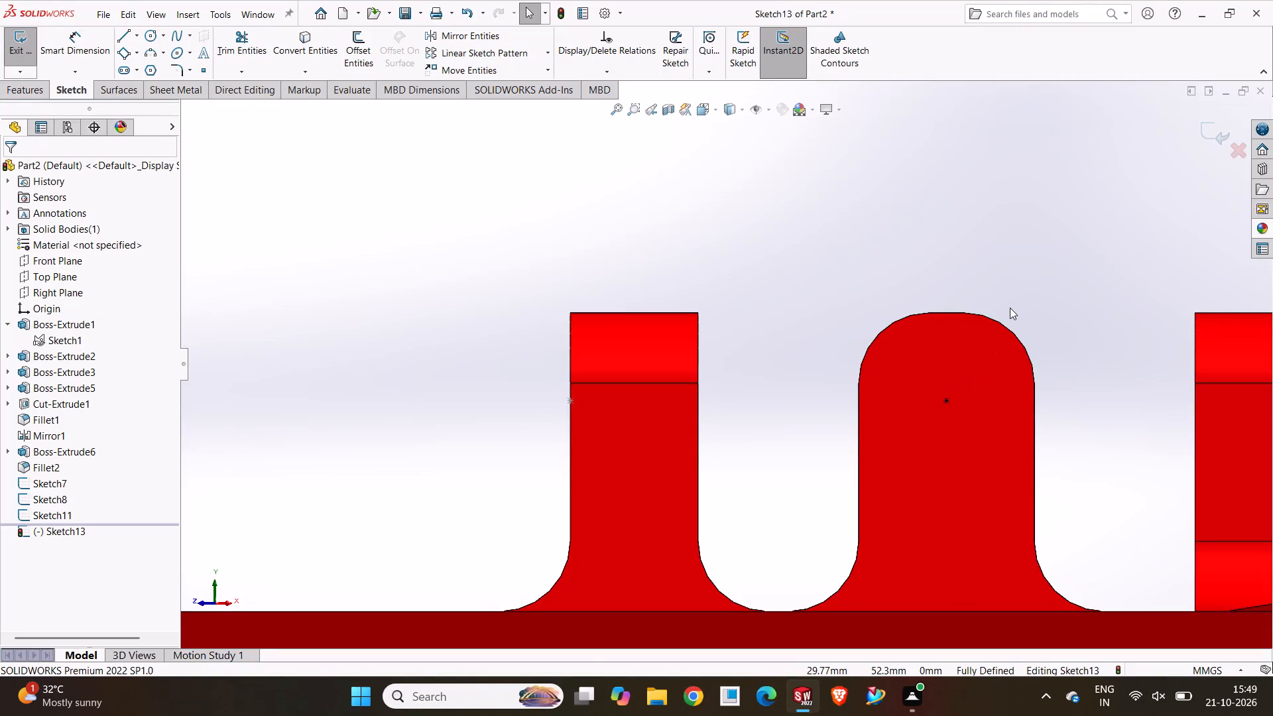
pyautogui.click(991, 274)
pyautogui.click(1213, 133)
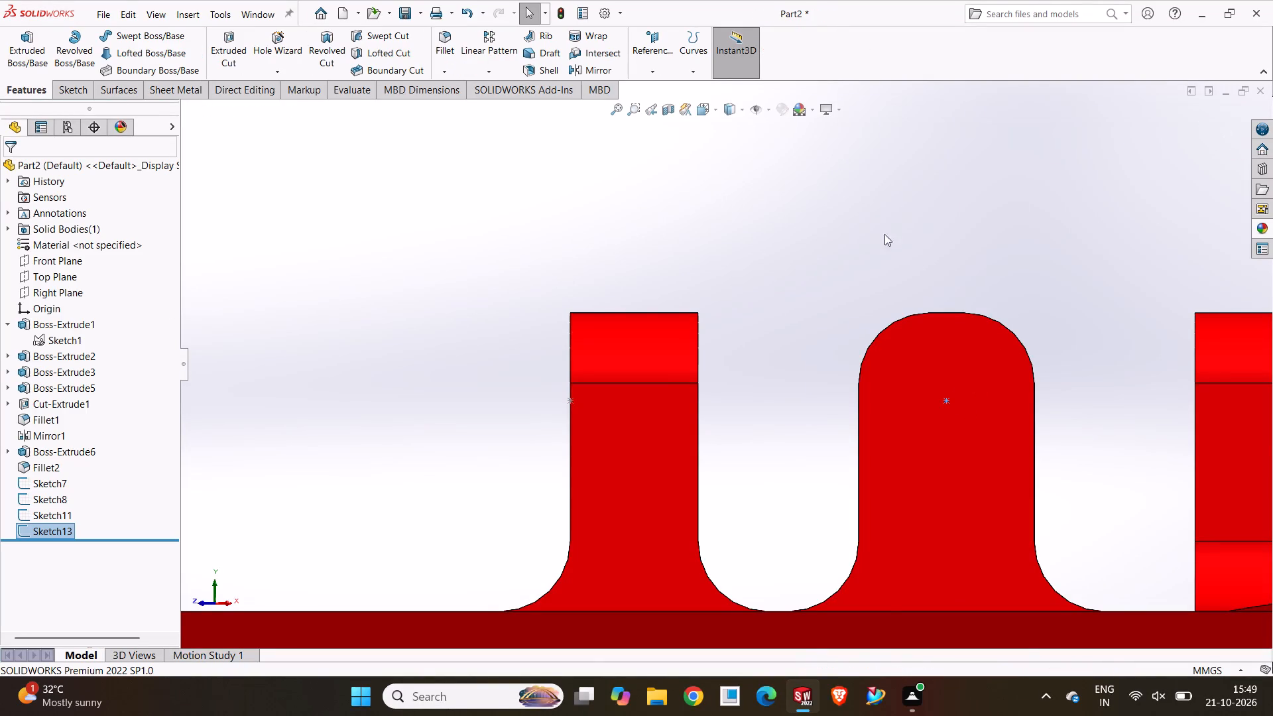
# Start a Hole Wizard feature for the base posts and define it as an ANSI Inch tapped hole.
pyautogui.scroll(5, 820, 249)
pyautogui.moveTo(820, 249); pyautogui.dragTo(872, 294, button='middle')
pyautogui.scroll(1, 651, 278)
pyautogui.moveTo(651, 278); pyautogui.dragTo(678, 296, button='middle')
pyautogui.click(272, 45)
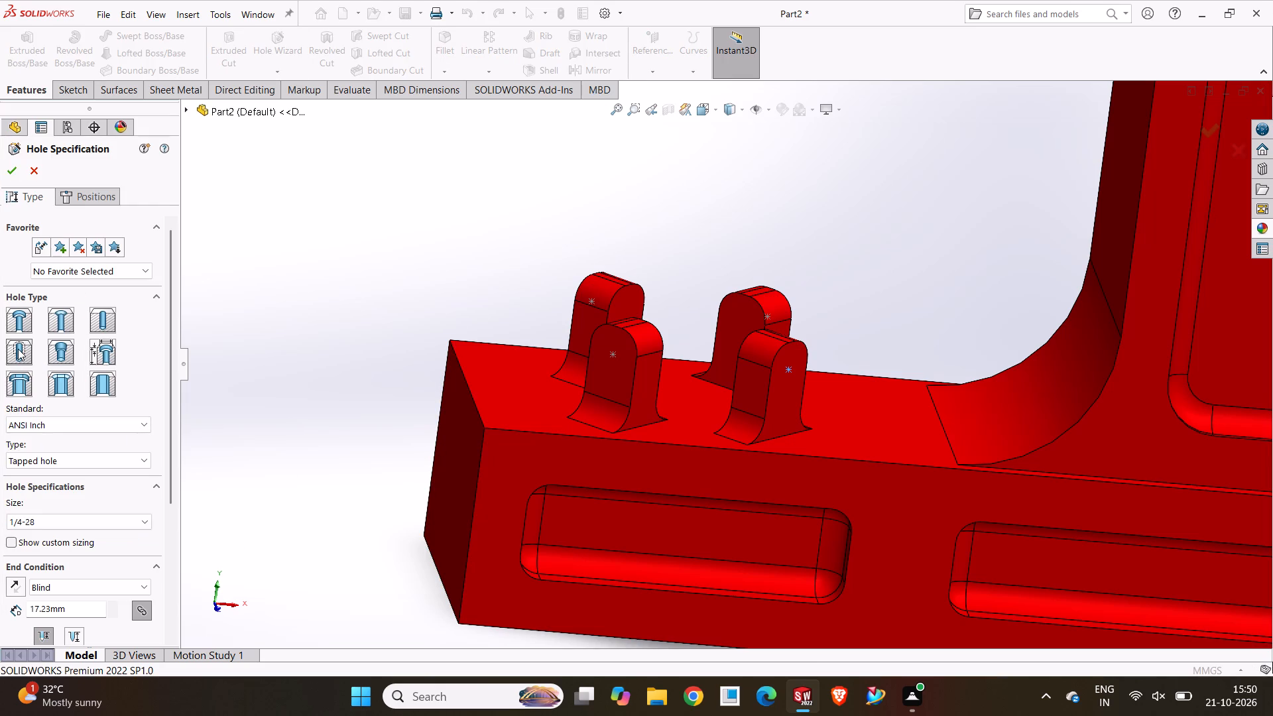
pyautogui.click(18, 349)
pyautogui.click(18, 349)
pyautogui.click(15, 316)
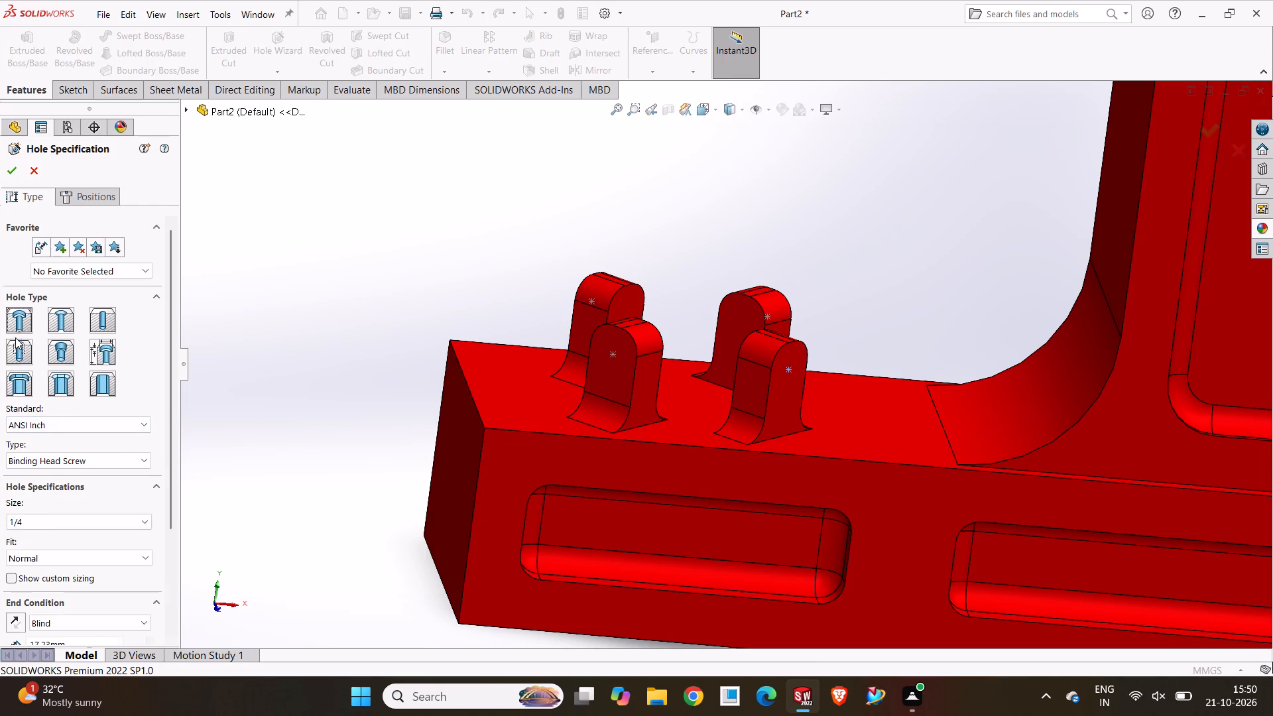
pyautogui.click(15, 347)
pyautogui.click(50, 458)
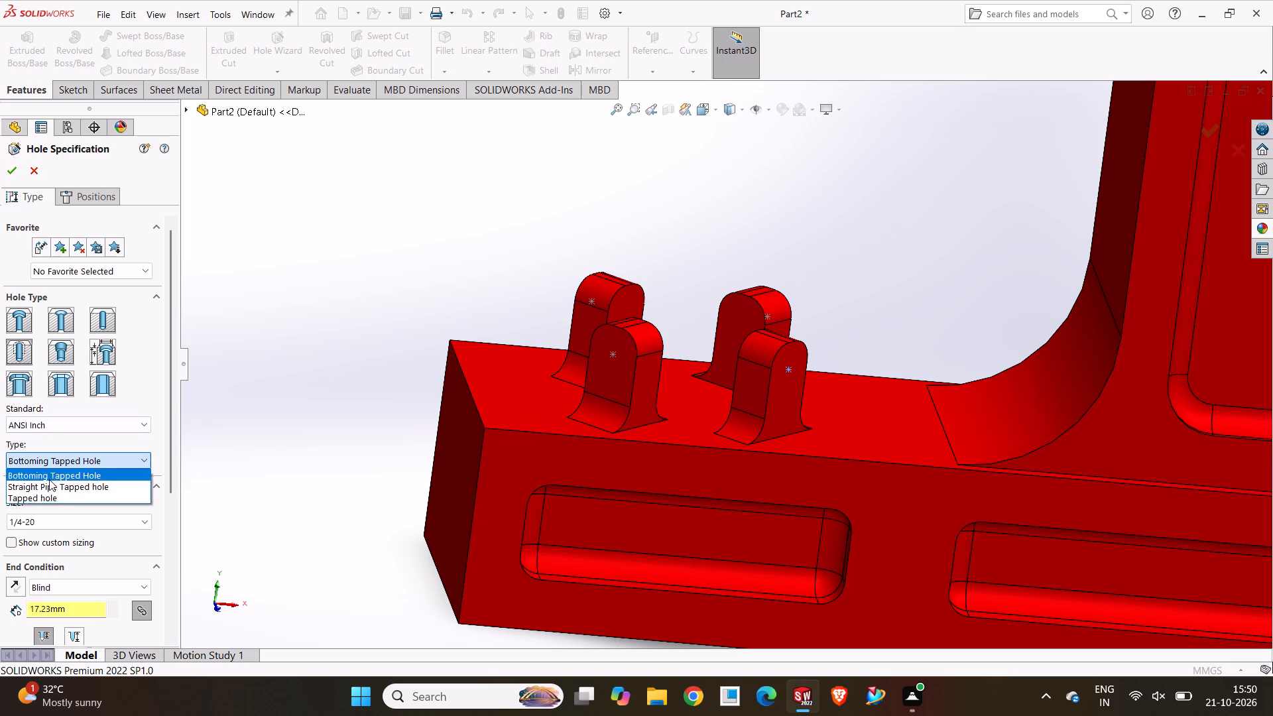
pyautogui.click(45, 495)
# Set the tapped hole size to 1/4-28, with hole and thread end conditions Up To Next.
pyautogui.click(41, 518)
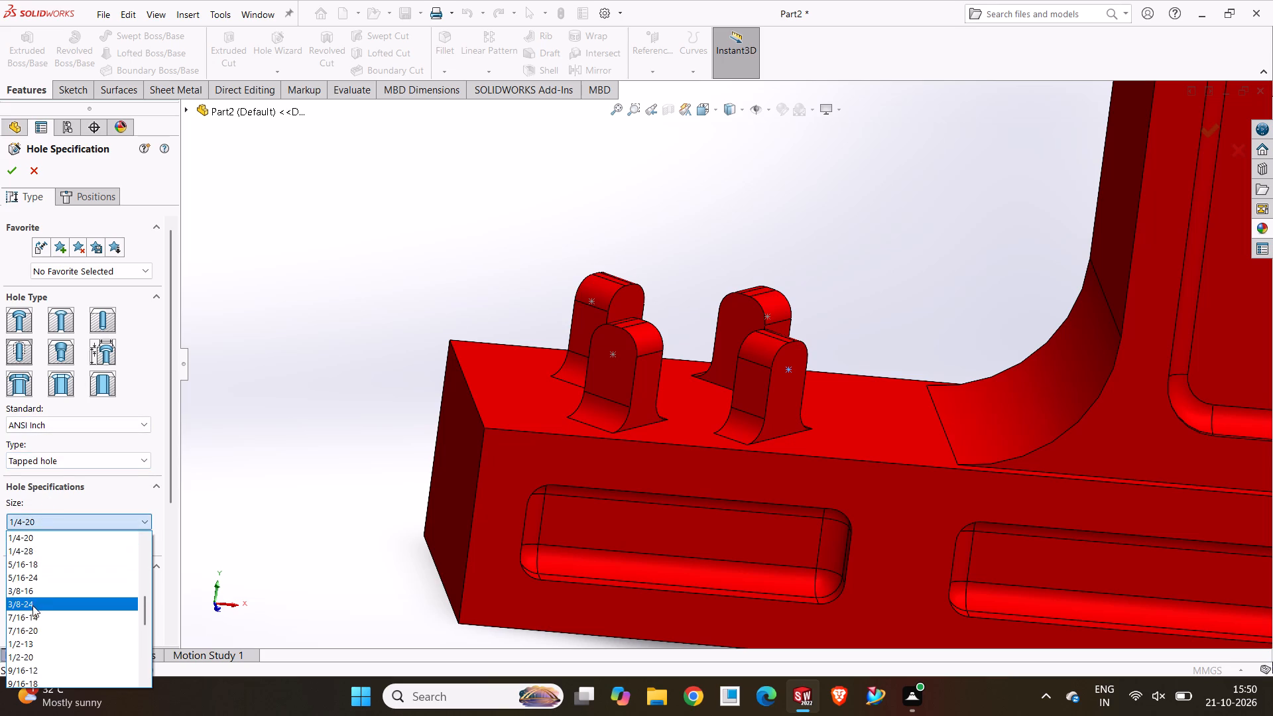
pyautogui.click(35, 557)
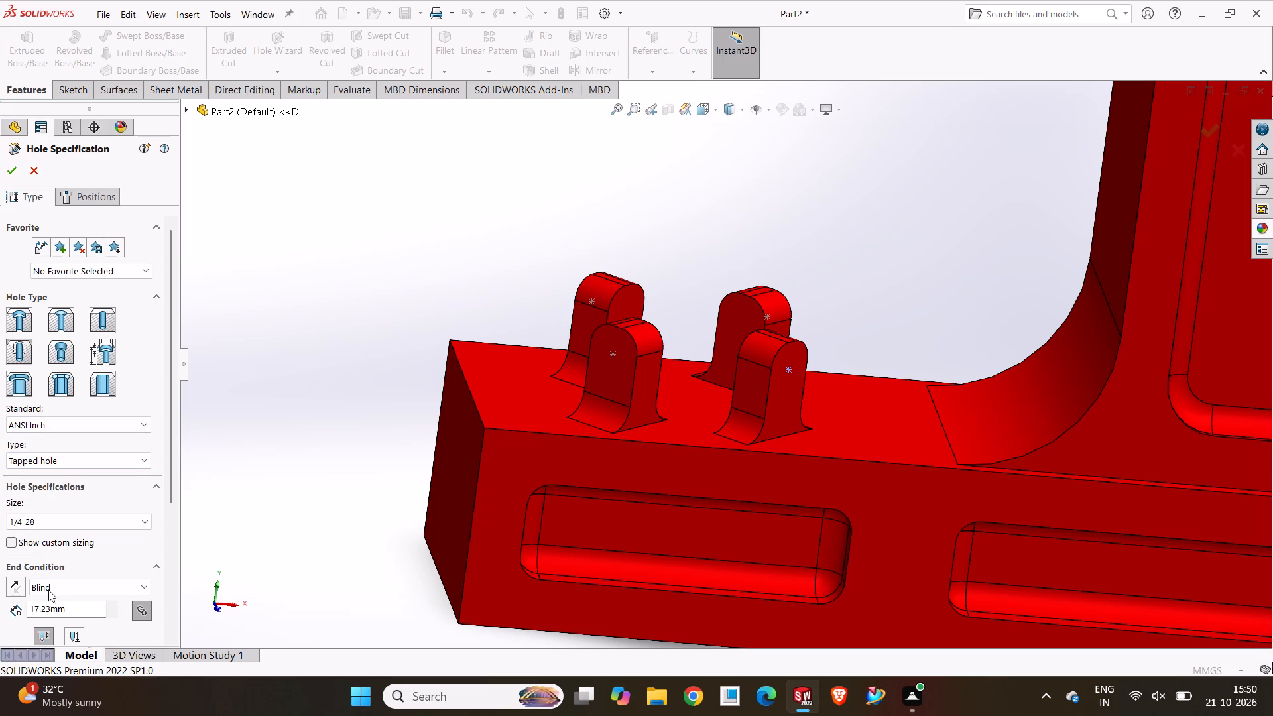
pyautogui.click(72, 589)
pyautogui.click(56, 624)
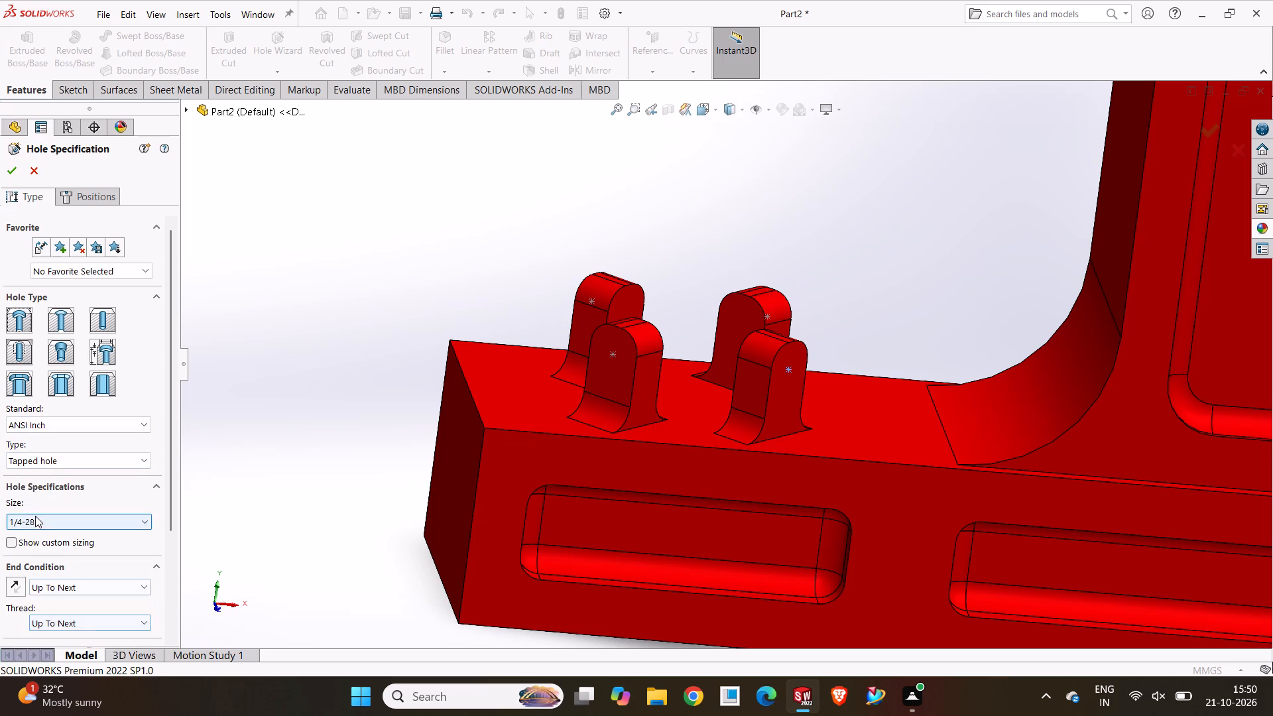
pyautogui.scroll(-2, 85, 625)
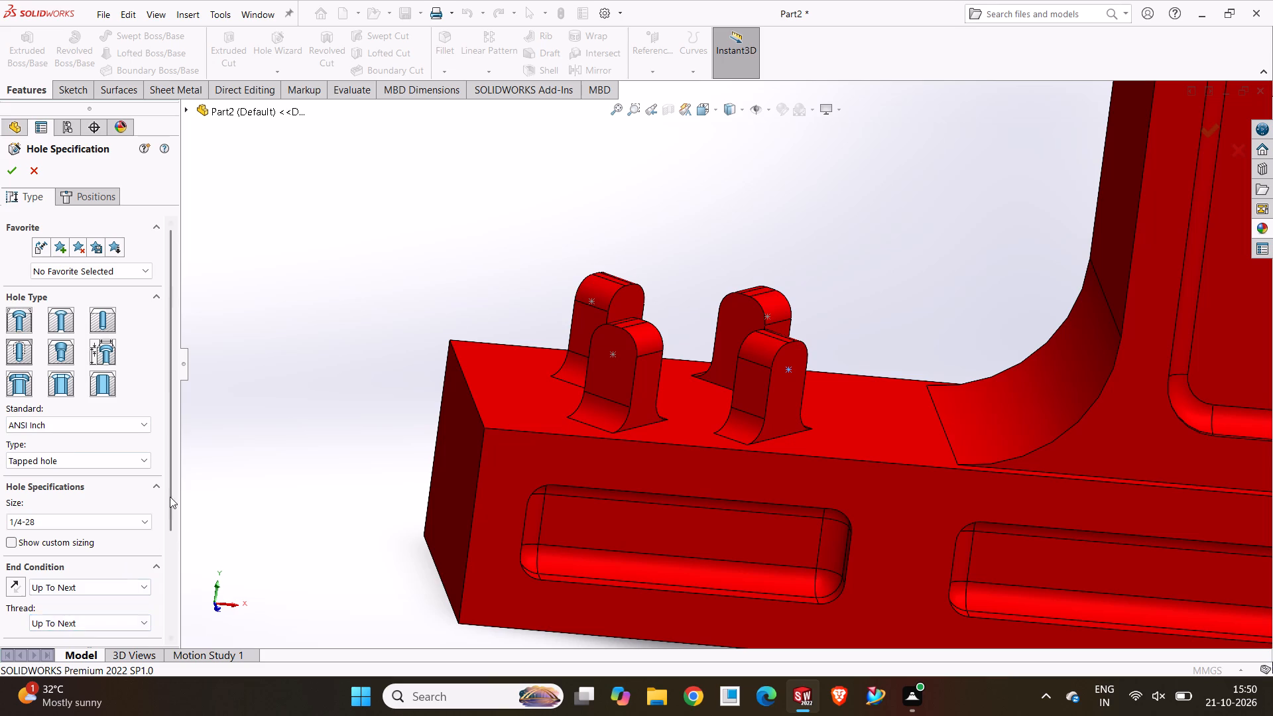
pyautogui.moveTo(169, 493); pyautogui.dragTo(165, 577)
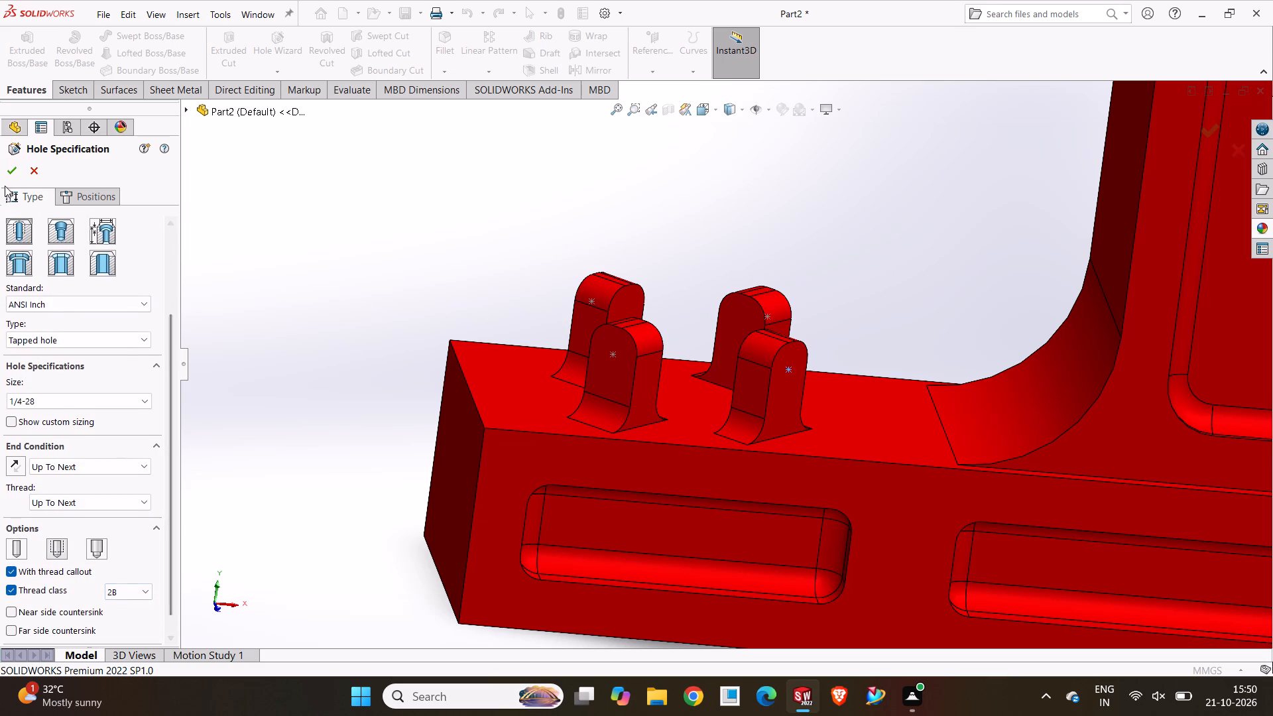
# Position the 1/4-28 tapped holes at the sketched center points on the four base posts and finish the hole feature.
pyautogui.click(74, 198)
pyautogui.click(90, 341)
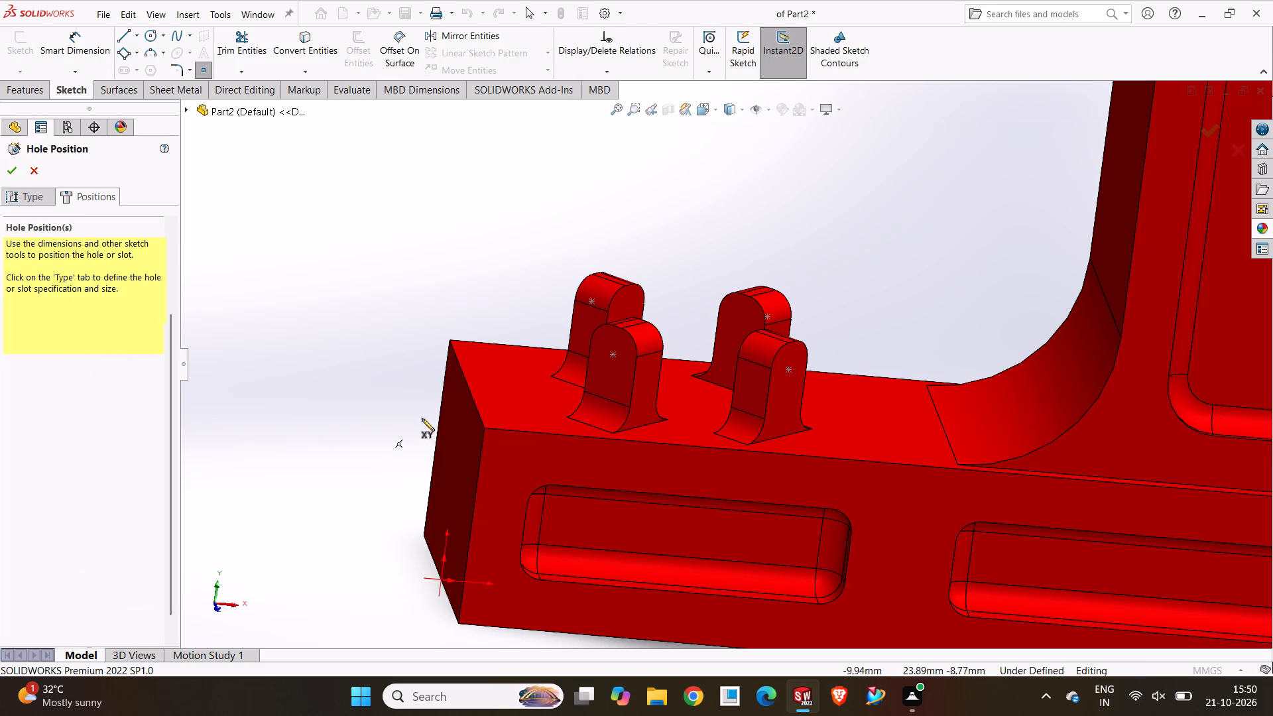
pyautogui.click(609, 353)
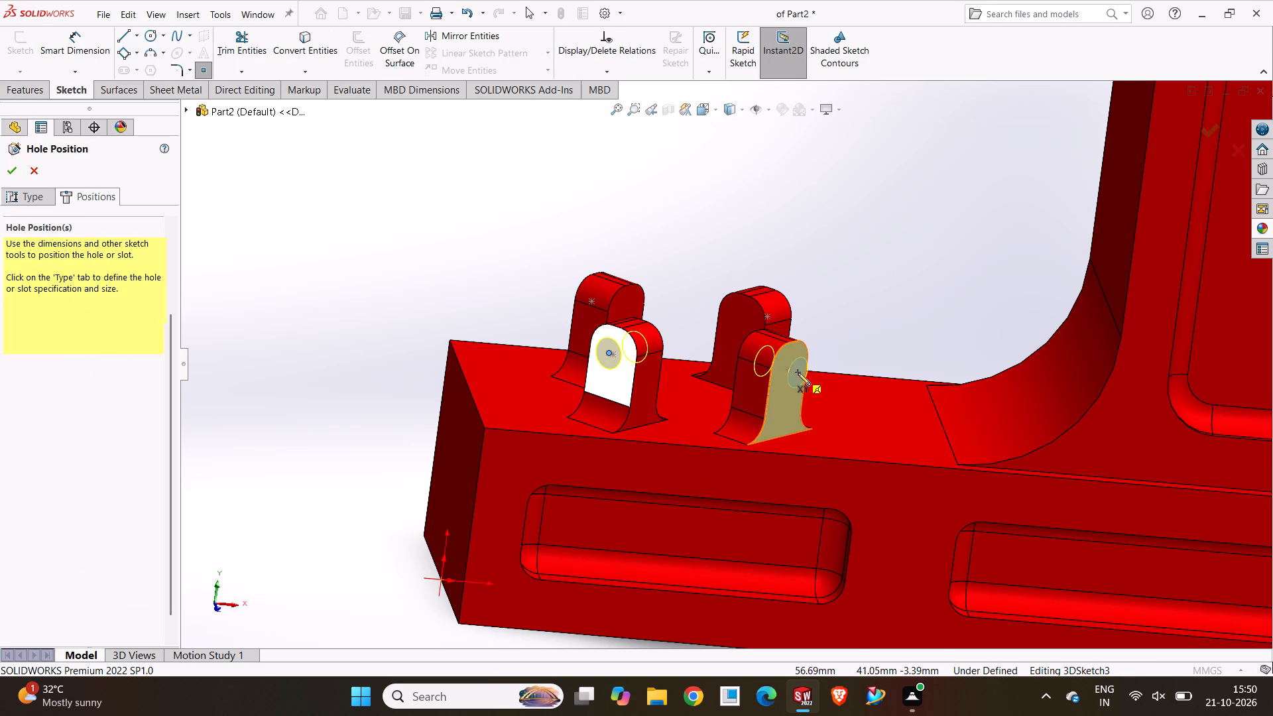
pyautogui.click(791, 372)
pyautogui.moveTo(855, 294); pyautogui.dragTo(855, 296, button='middle')
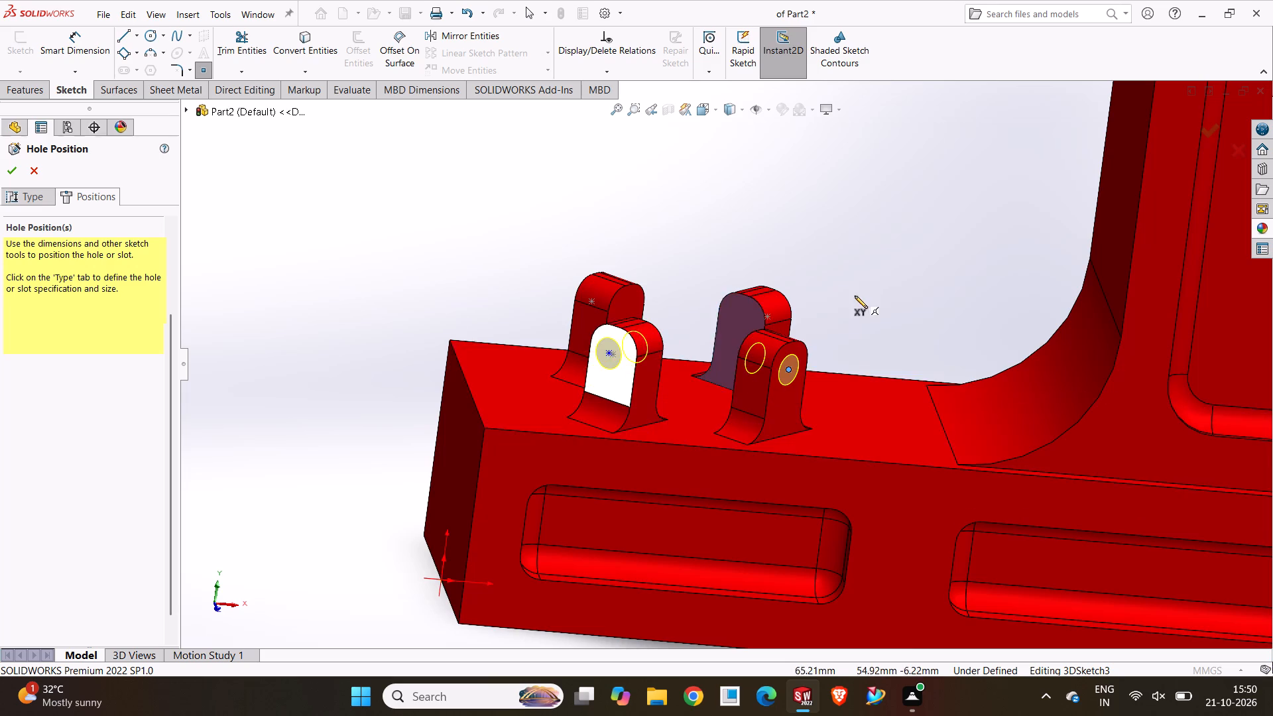
pyautogui.moveTo(855, 296); pyautogui.dragTo(1009, 462, button='middle')
pyautogui.click(930, 477)
pyautogui.moveTo(871, 393); pyautogui.dragTo(907, 454, button='middle')
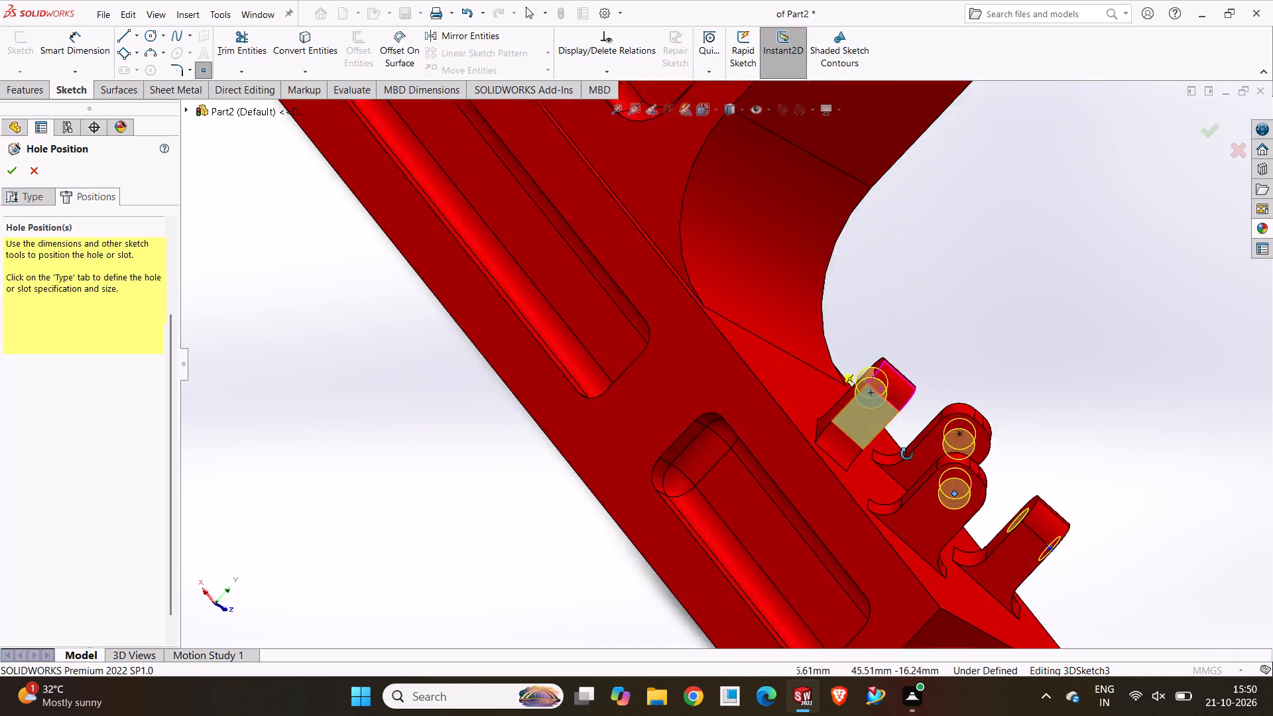
pyautogui.moveTo(907, 454); pyautogui.dragTo(935, 516, button='middle')
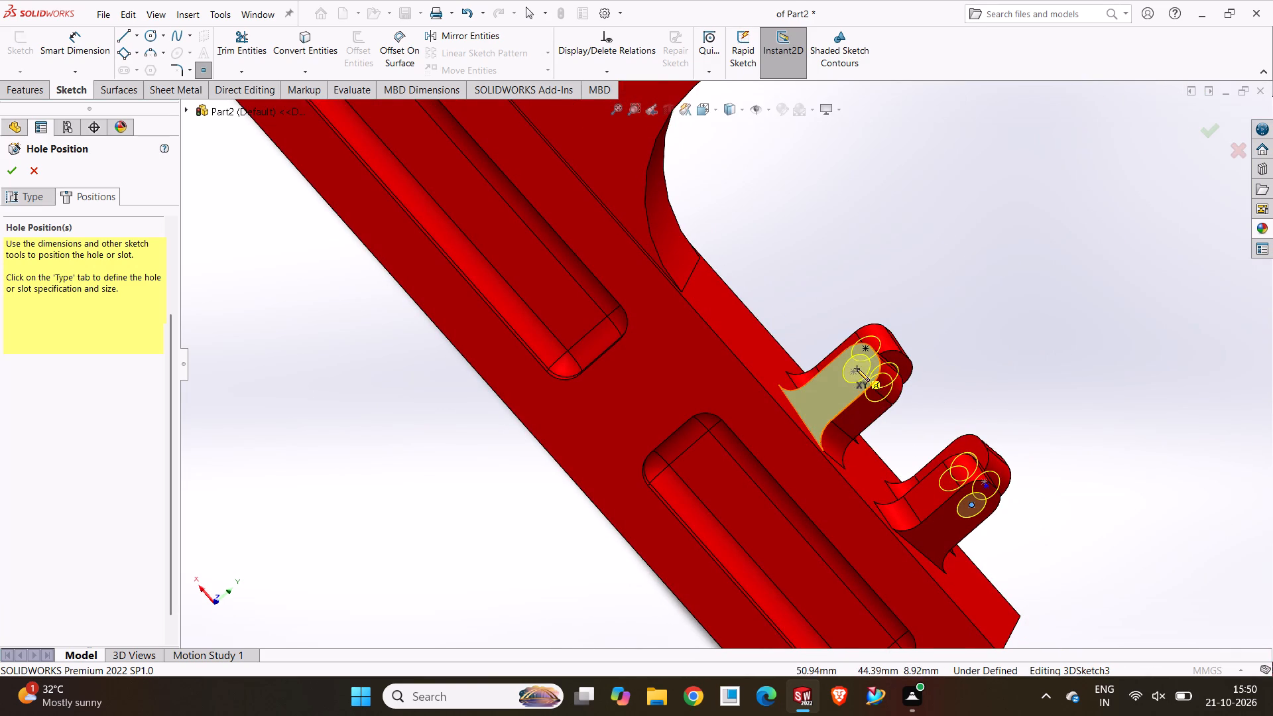
pyautogui.click(856, 373)
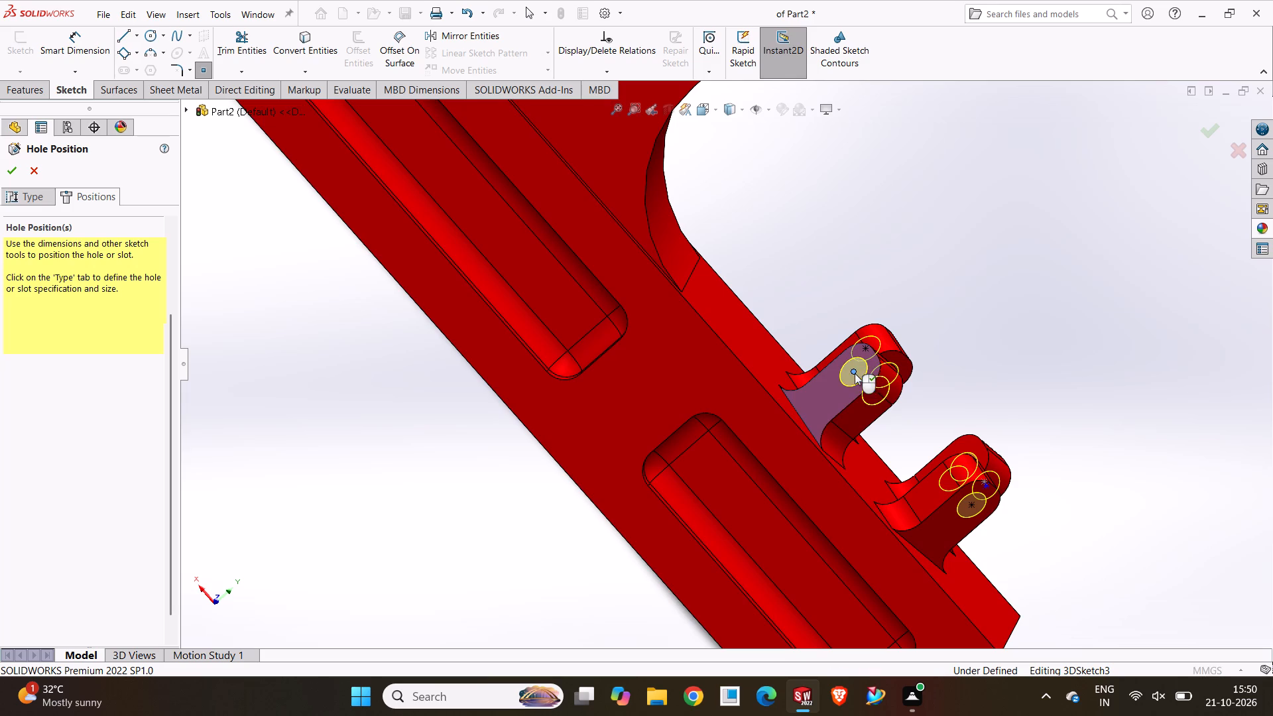
pyautogui.click(7, 170)
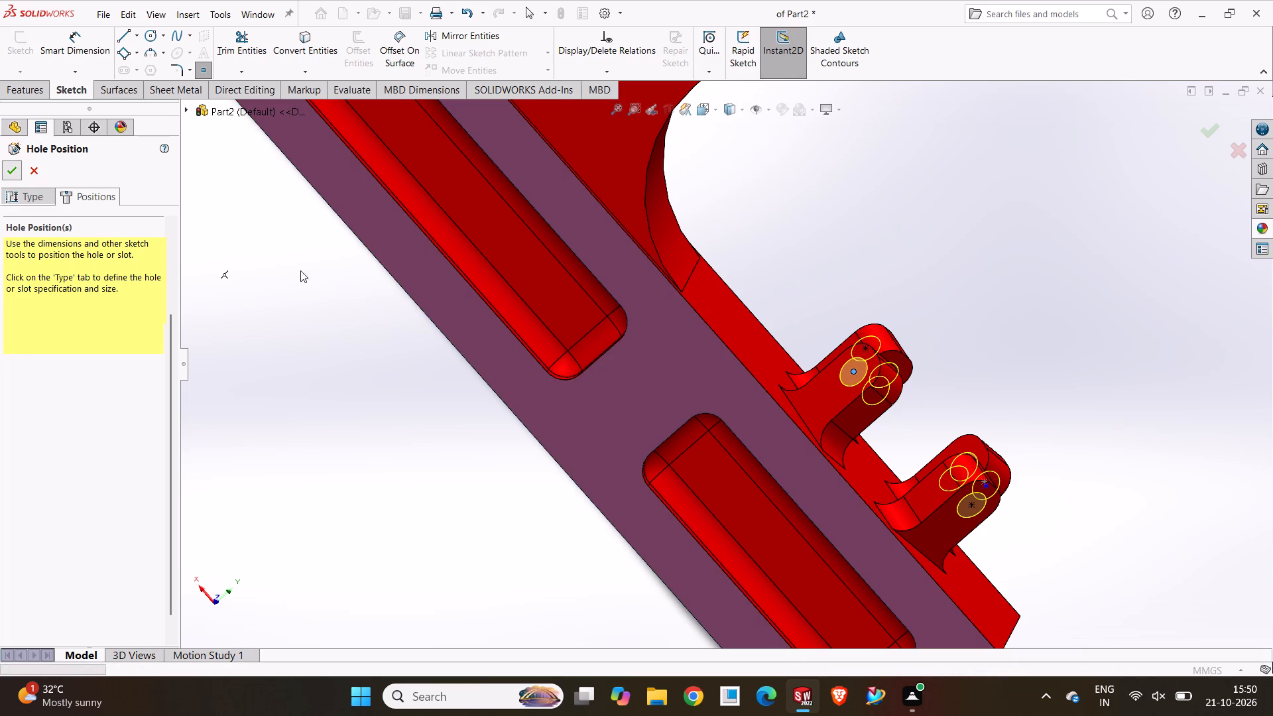
pyautogui.click(348, 404)
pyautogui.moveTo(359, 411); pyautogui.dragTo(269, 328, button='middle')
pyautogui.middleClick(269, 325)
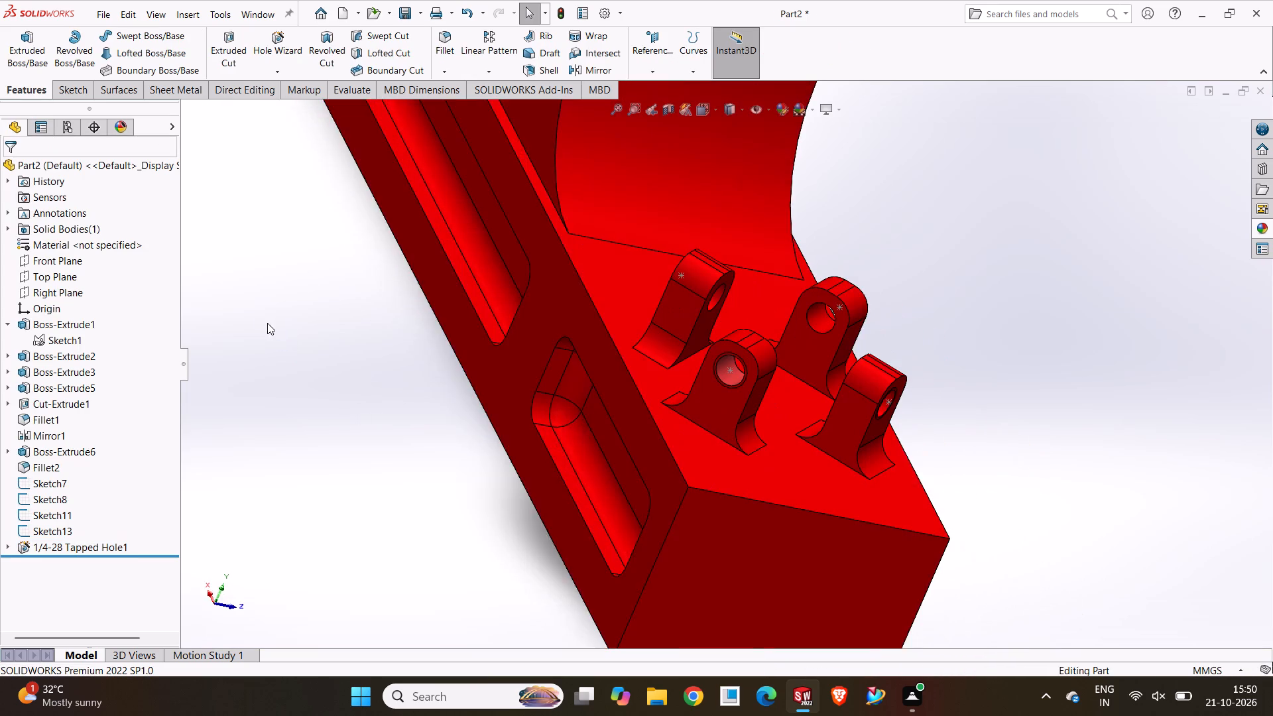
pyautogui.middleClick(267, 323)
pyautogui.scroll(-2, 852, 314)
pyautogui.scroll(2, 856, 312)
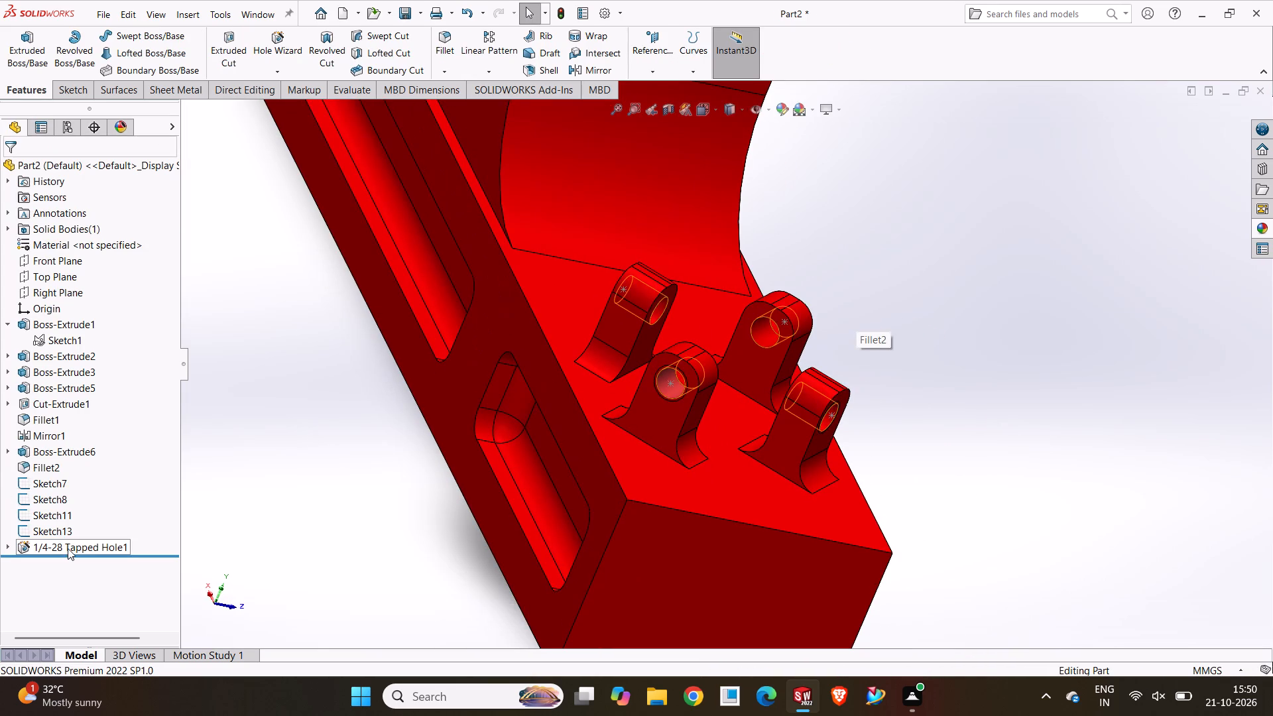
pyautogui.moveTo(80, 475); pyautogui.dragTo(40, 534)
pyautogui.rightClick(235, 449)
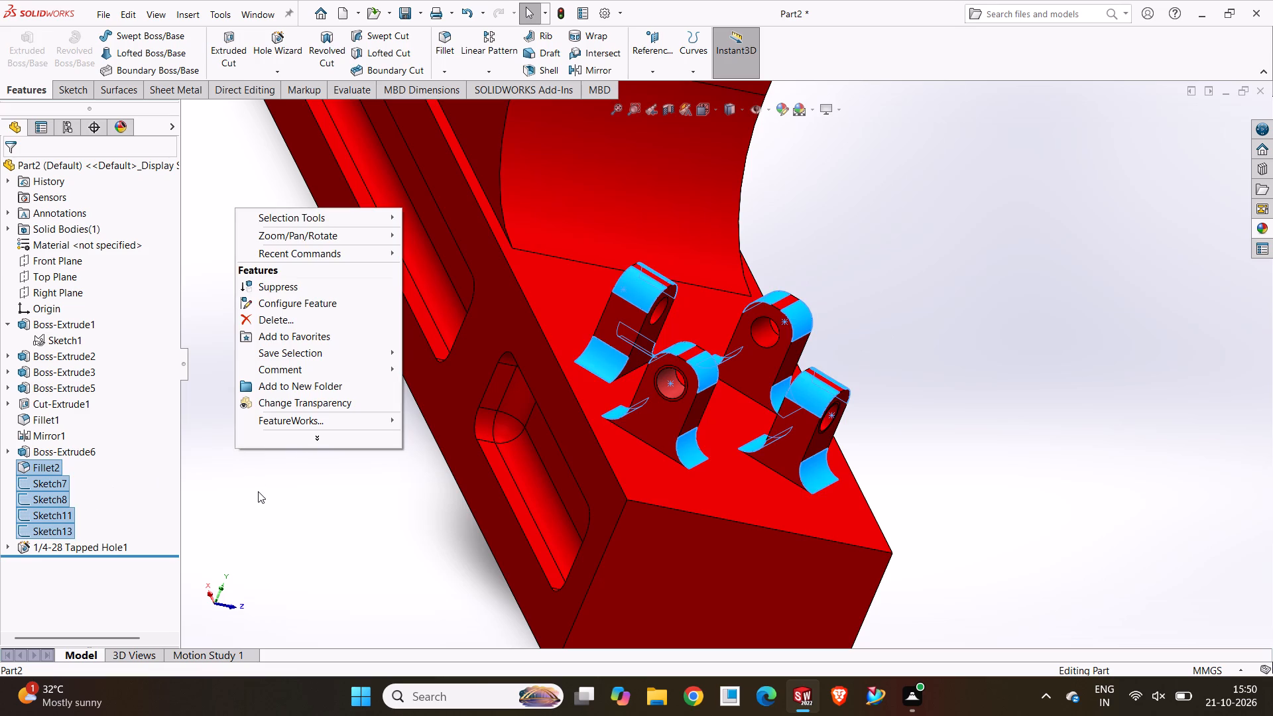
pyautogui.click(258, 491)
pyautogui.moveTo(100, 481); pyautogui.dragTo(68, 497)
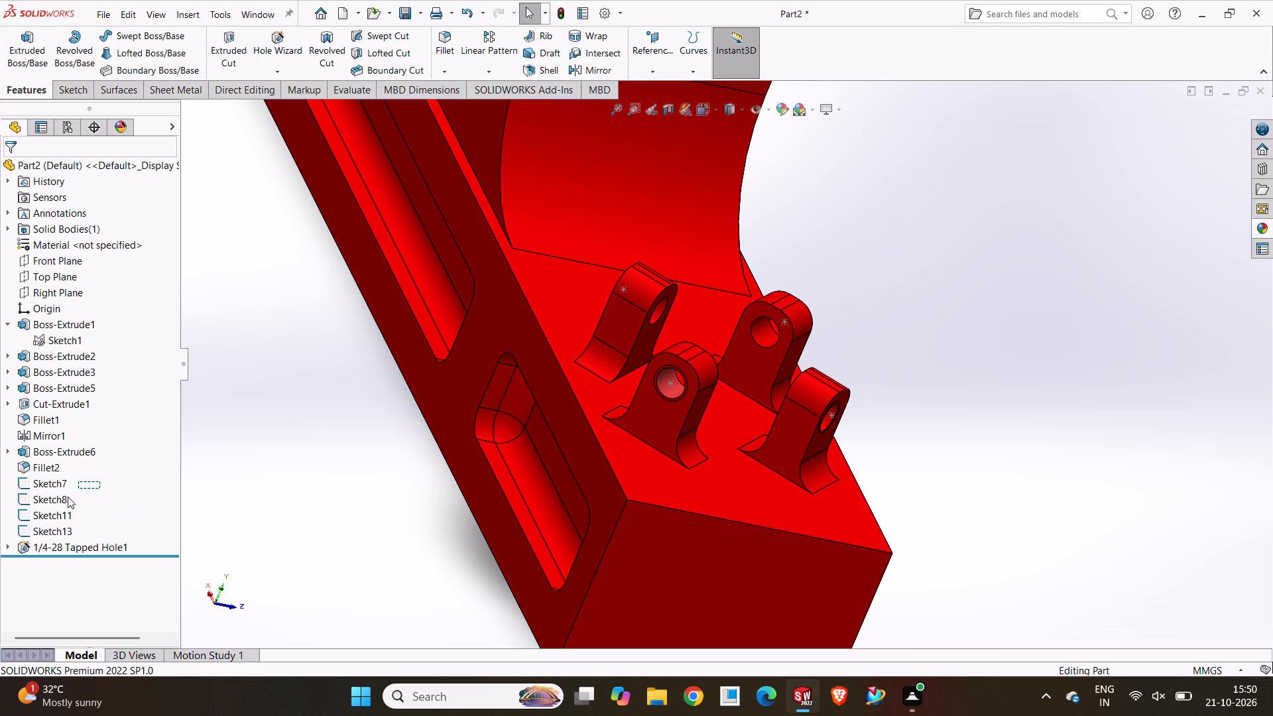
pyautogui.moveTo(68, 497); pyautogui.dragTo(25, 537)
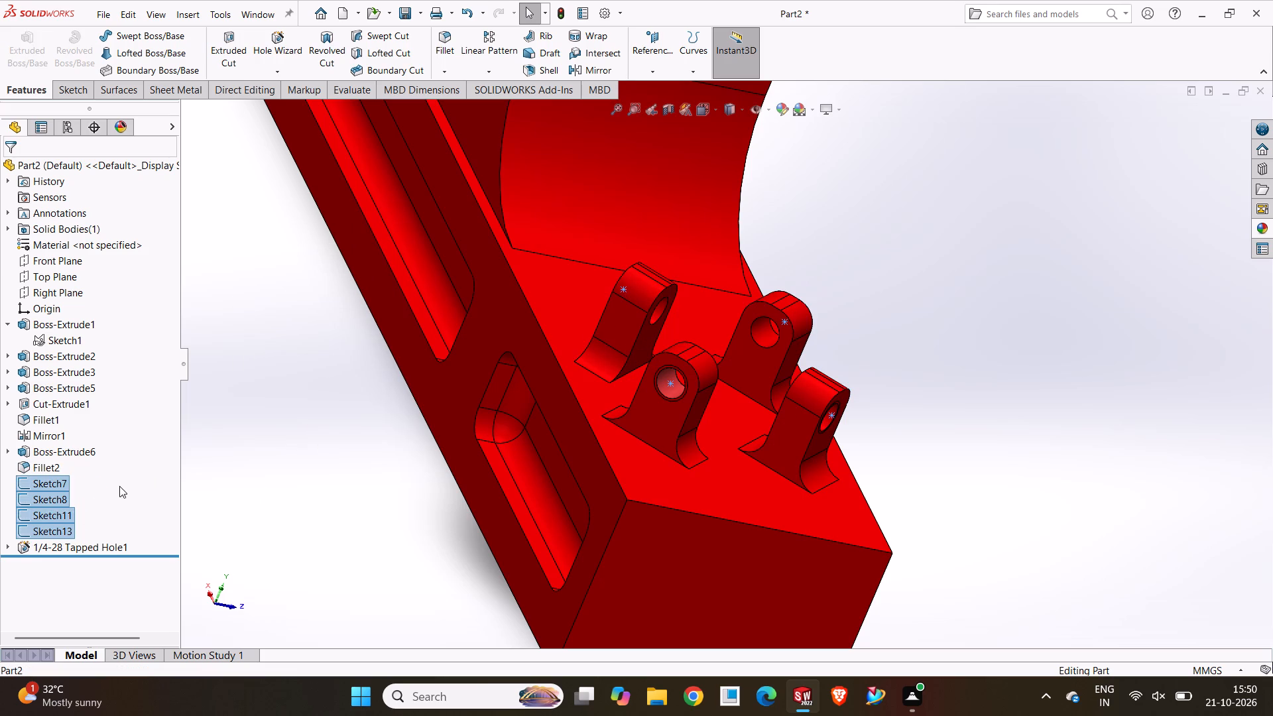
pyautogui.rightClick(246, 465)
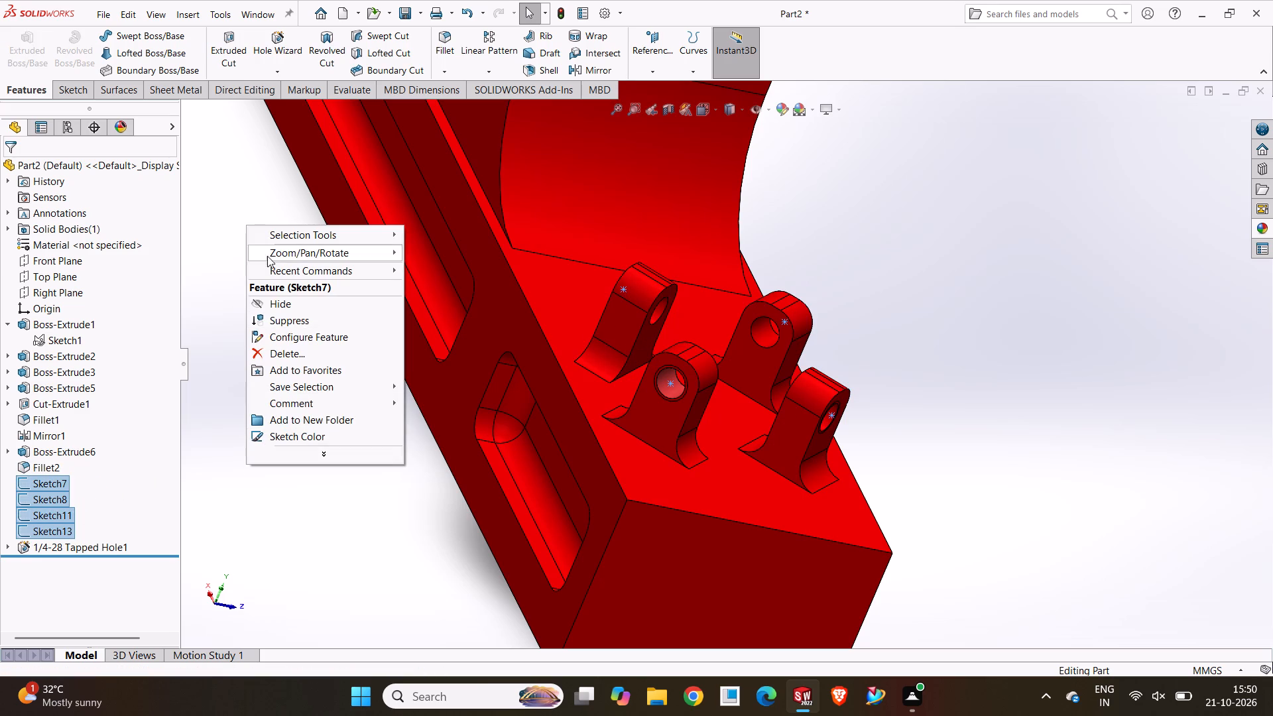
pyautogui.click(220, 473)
# Hide the four center-point sketches Sketch7, Sketch8, Sketch11 and Sketch13.
pyautogui.click(32, 483)
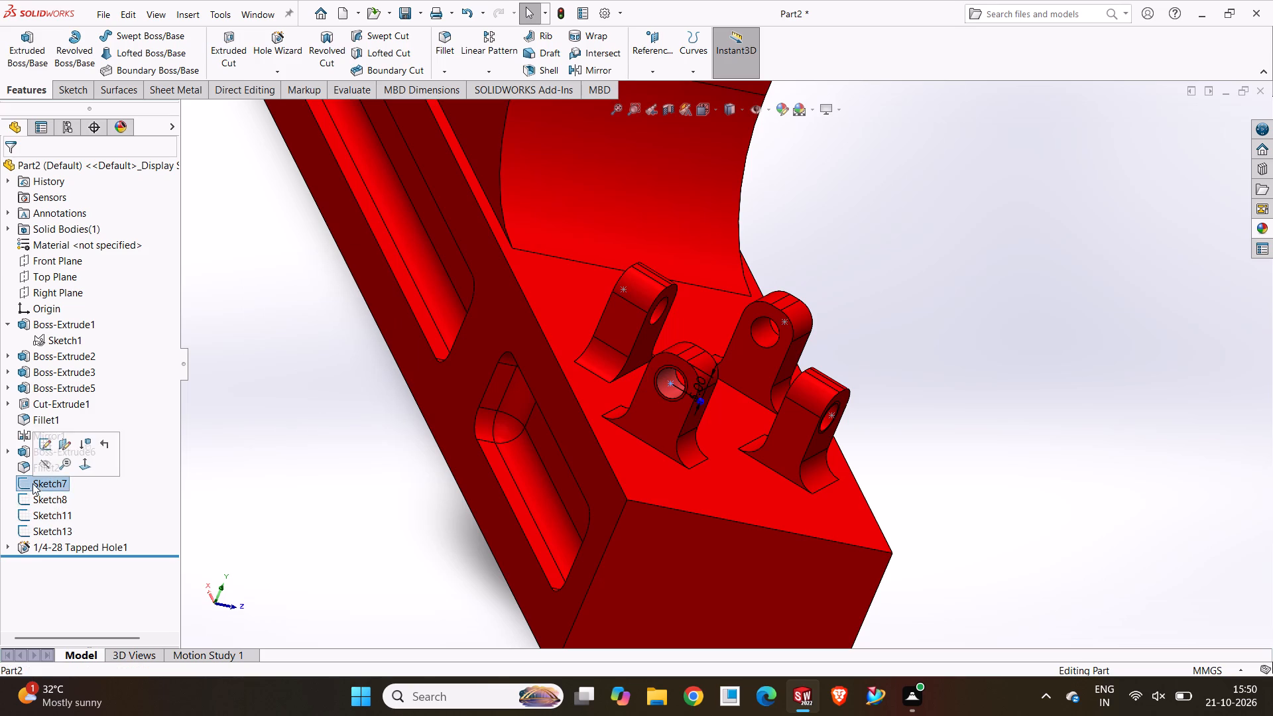
pyautogui.click(52, 467)
pyautogui.click(47, 498)
pyautogui.click(50, 479)
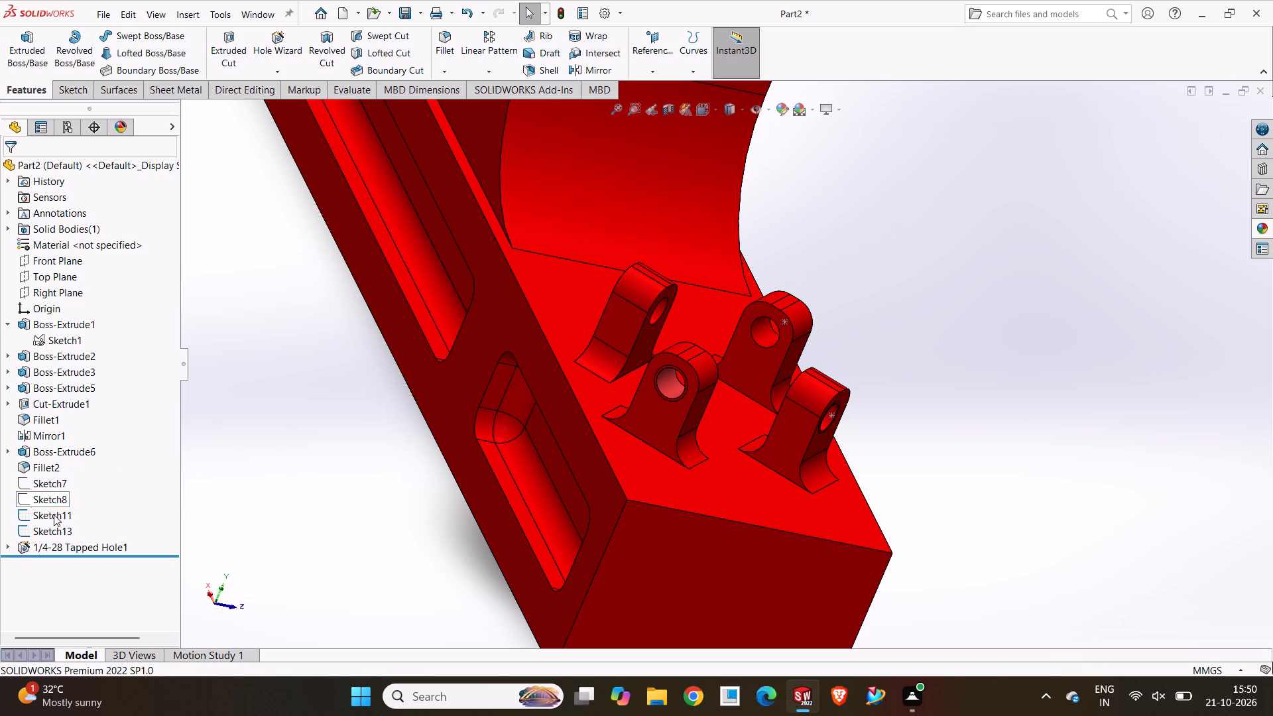
pyautogui.click(54, 514)
pyautogui.click(57, 499)
pyautogui.click(55, 526)
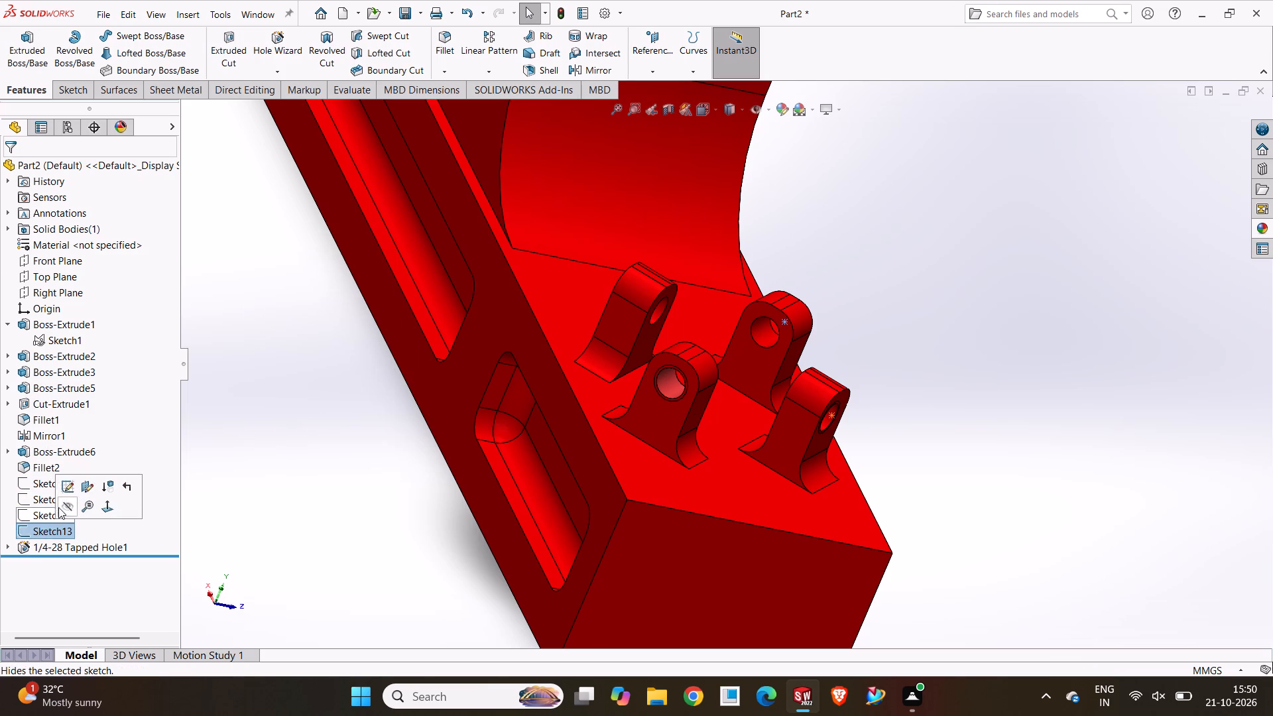
pyautogui.click(58, 507)
pyautogui.click(255, 442)
# Examine the tapped holes in the base posts and the surrounding frame from several angles.
pyautogui.scroll(3, 670, 343)
pyautogui.moveTo(670, 343); pyautogui.dragTo(636, 305, button='middle')
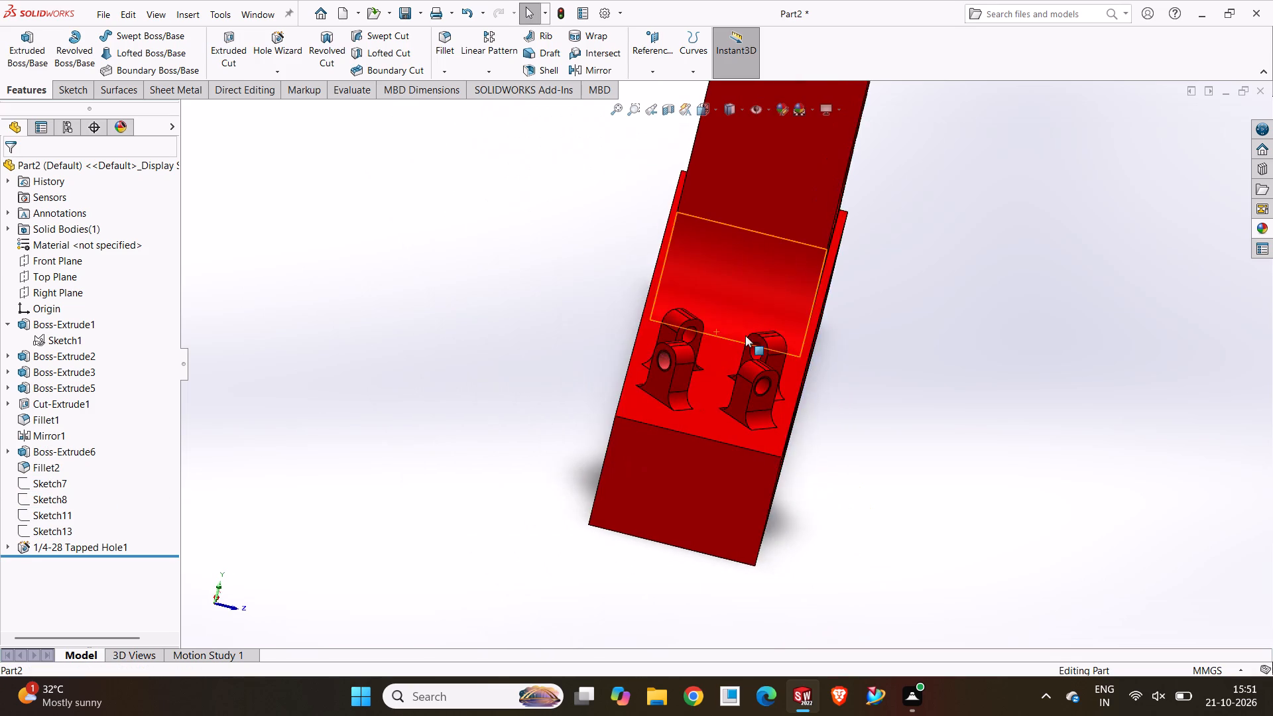
pyautogui.moveTo(746, 341); pyautogui.dragTo(723, 303, button='middle')
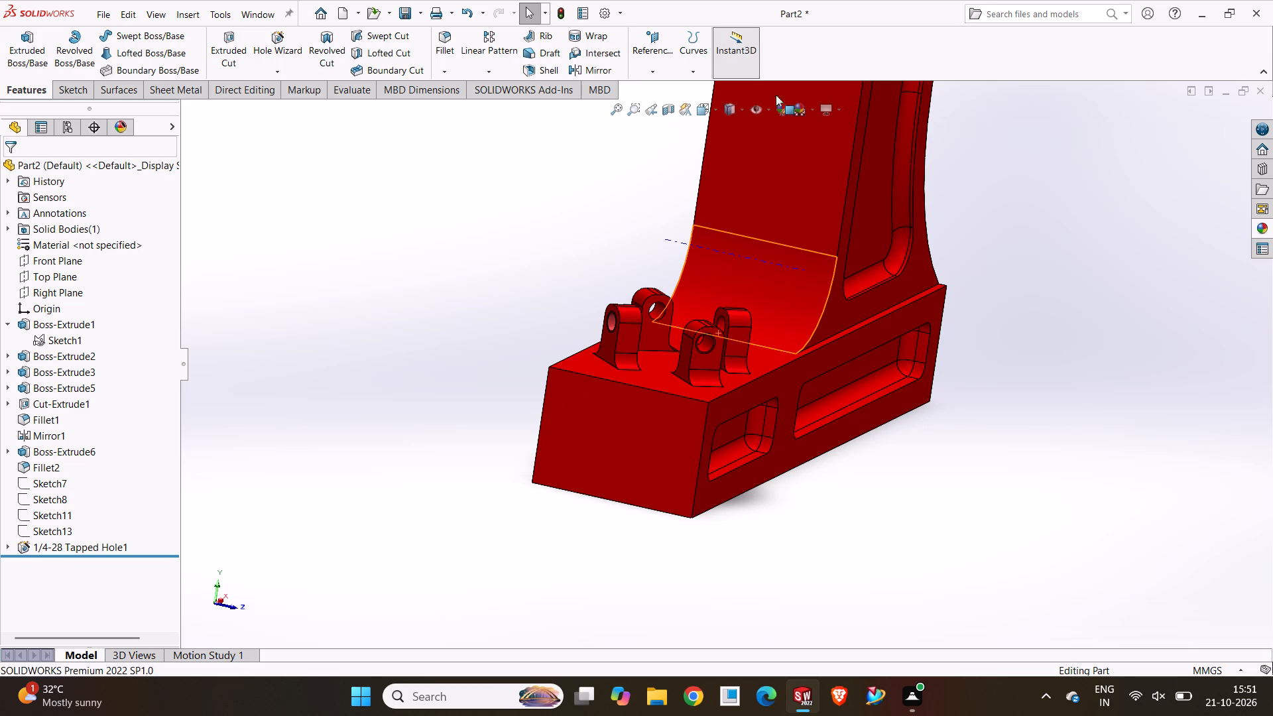
pyautogui.click(995, 469)
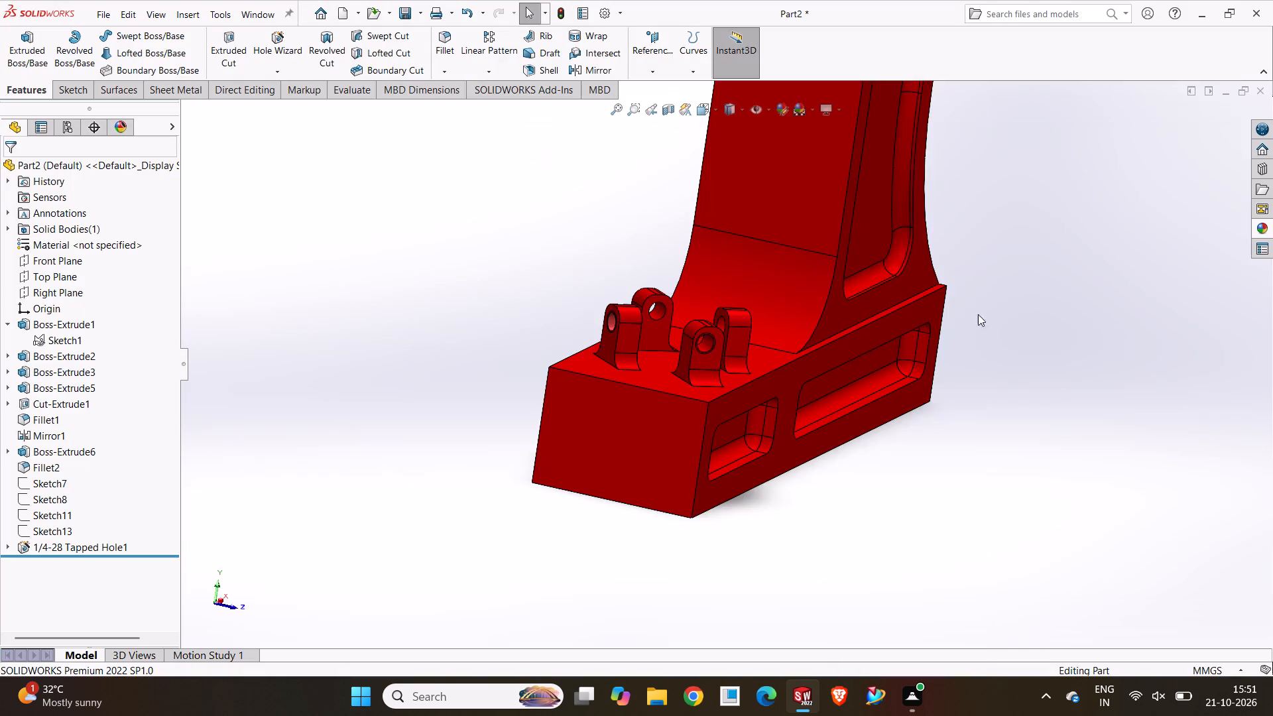
pyautogui.moveTo(1033, 440); pyautogui.dragTo(983, 448, button='middle')
pyautogui.moveTo(1004, 500); pyautogui.dragTo(1136, 552, button='middle')
pyautogui.scroll(1, 849, 413)
pyautogui.moveTo(849, 413); pyautogui.dragTo(926, 443, button='middle')
pyautogui.scroll(-2, 910, 441)
pyautogui.scroll(1, 908, 441)
pyautogui.moveTo(906, 441); pyautogui.dragTo(669, 457, button='middle')
pyautogui.scroll(1, 660, 367)
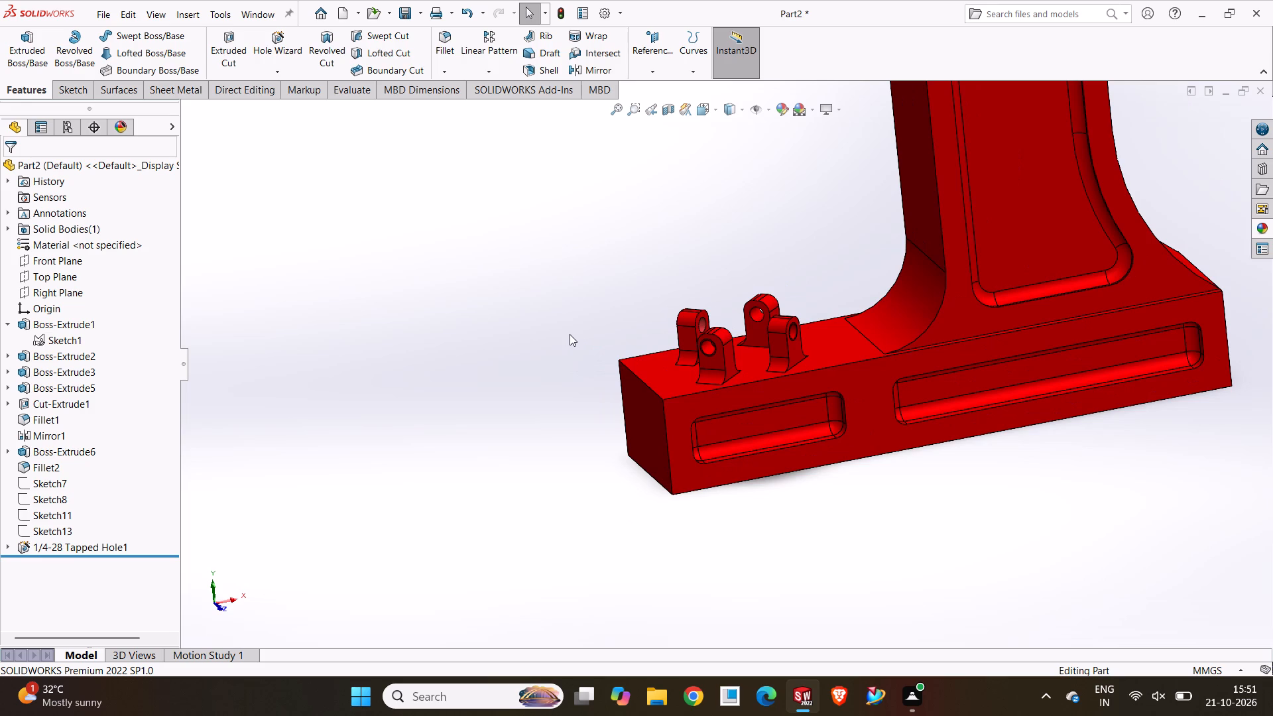
pyautogui.click(80, 545)
pyautogui.click(448, 360)
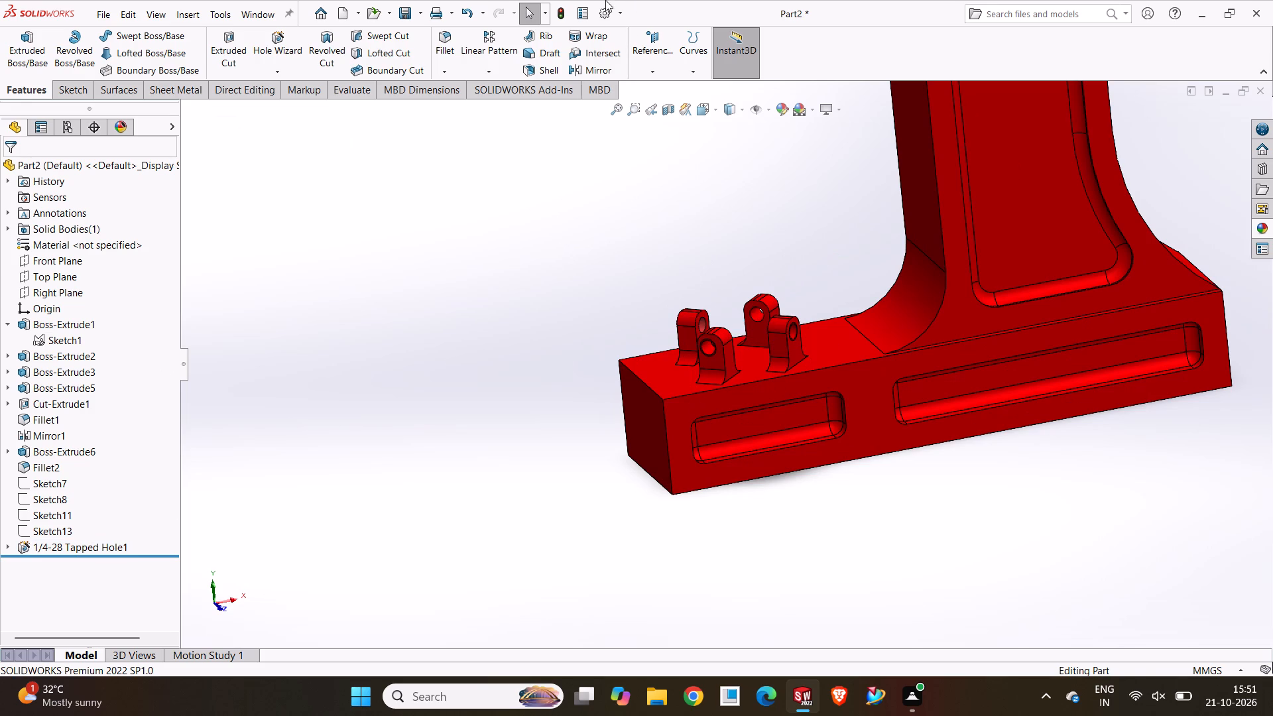
# Enable shaded cosmetic threads in the document's Detailing display filter.
pyautogui.click(600, 9)
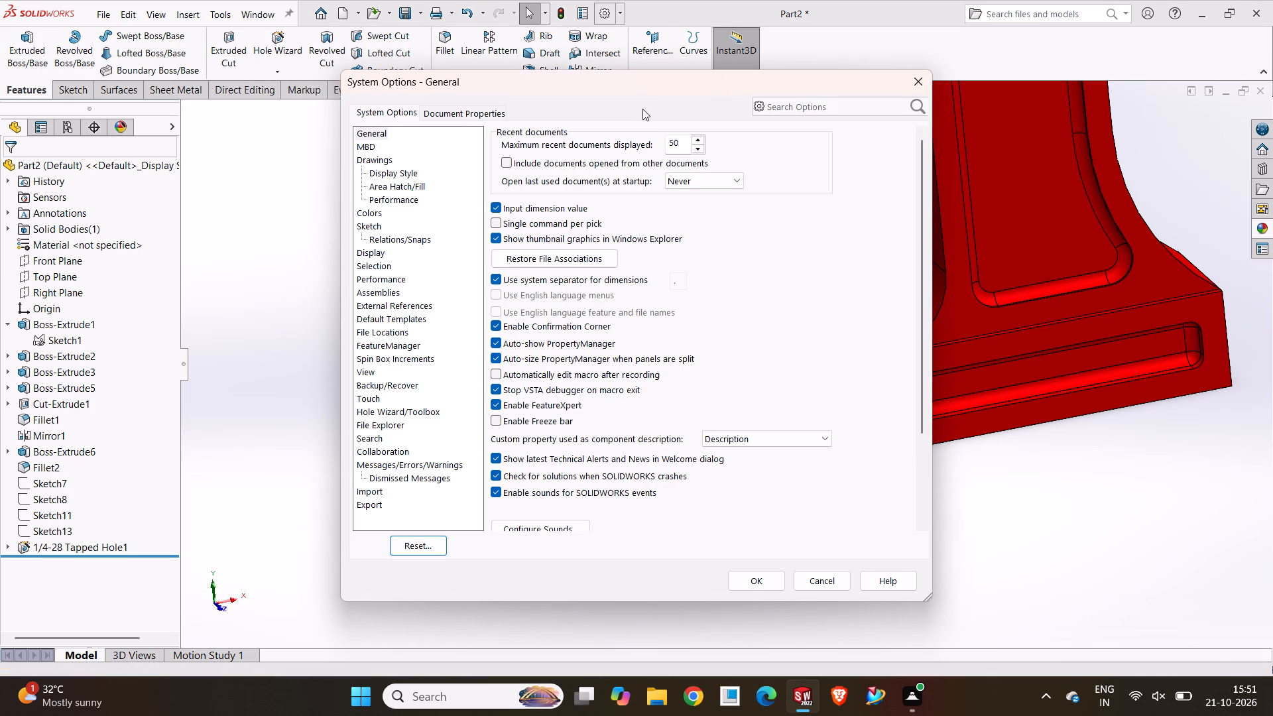
pyautogui.click(486, 115)
pyautogui.click(371, 219)
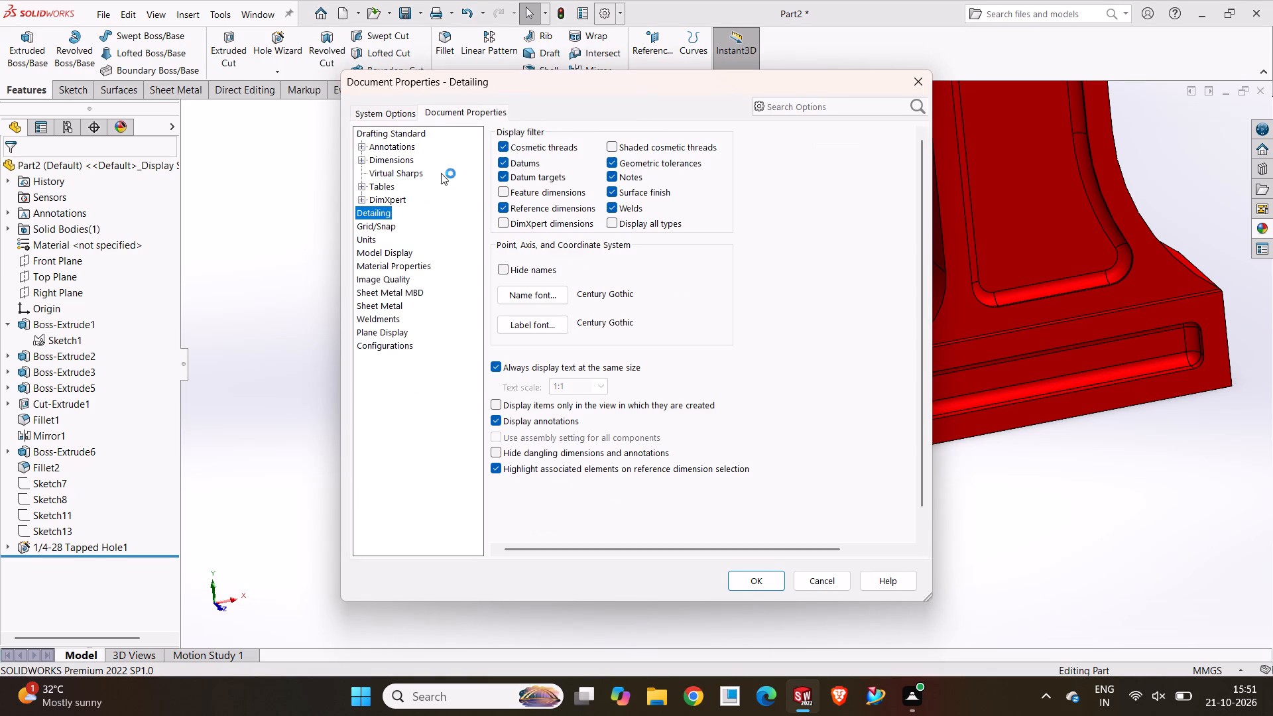
pyautogui.click(613, 149)
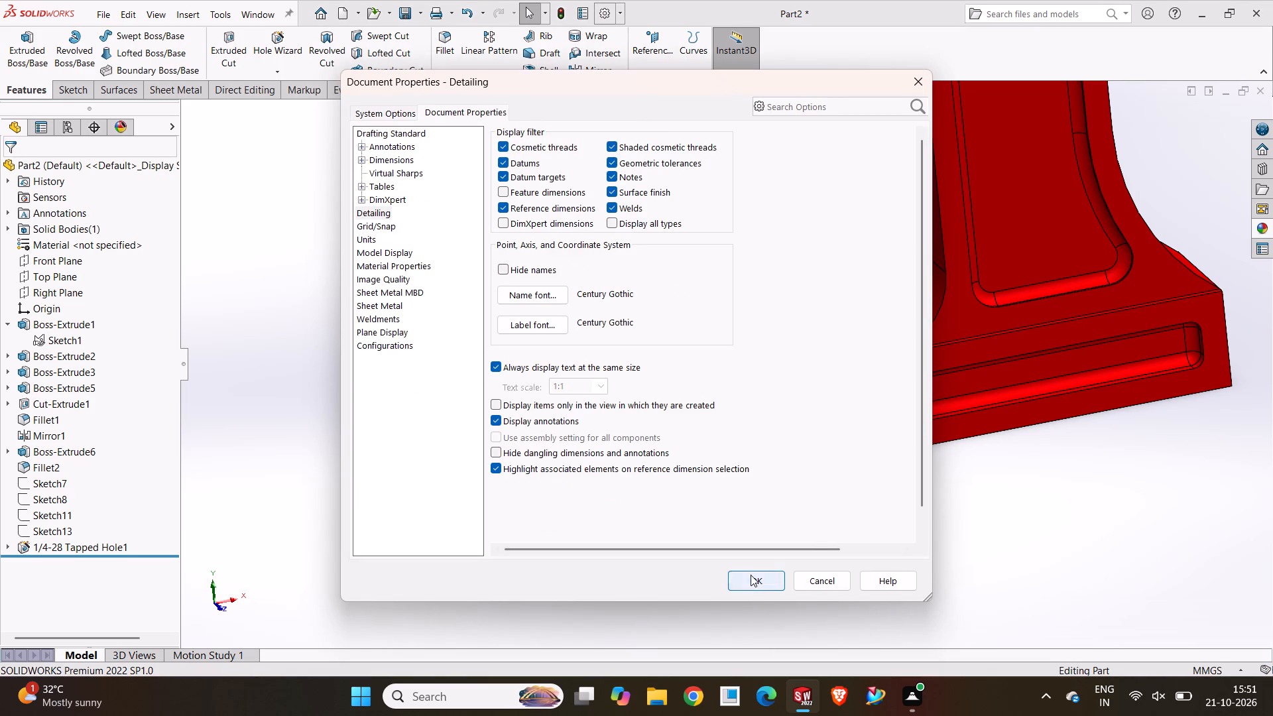
pyautogui.click(751, 575)
pyautogui.click(564, 428)
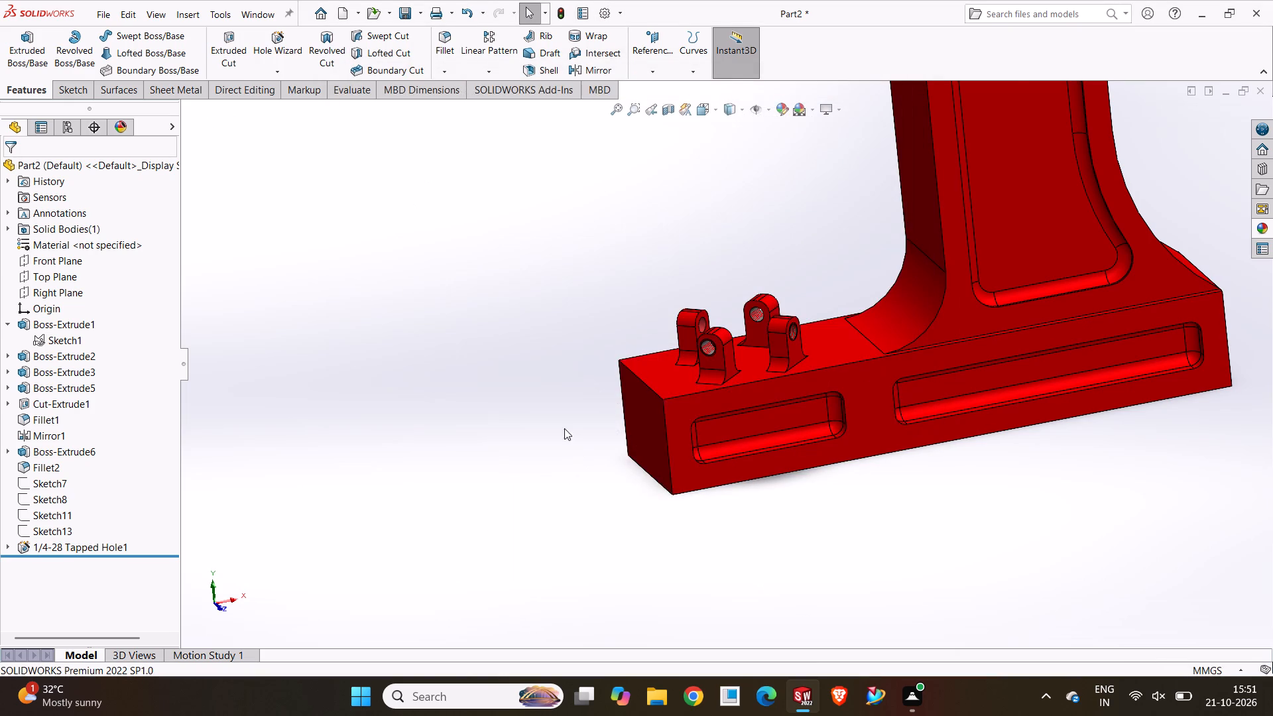
# Check the thread display in the post holes and recheck the document's Detailing settings for cosmetic threads.
pyautogui.scroll(-5, 780, 302)
pyautogui.moveTo(600, 373); pyautogui.dragTo(770, 412, button='middle')
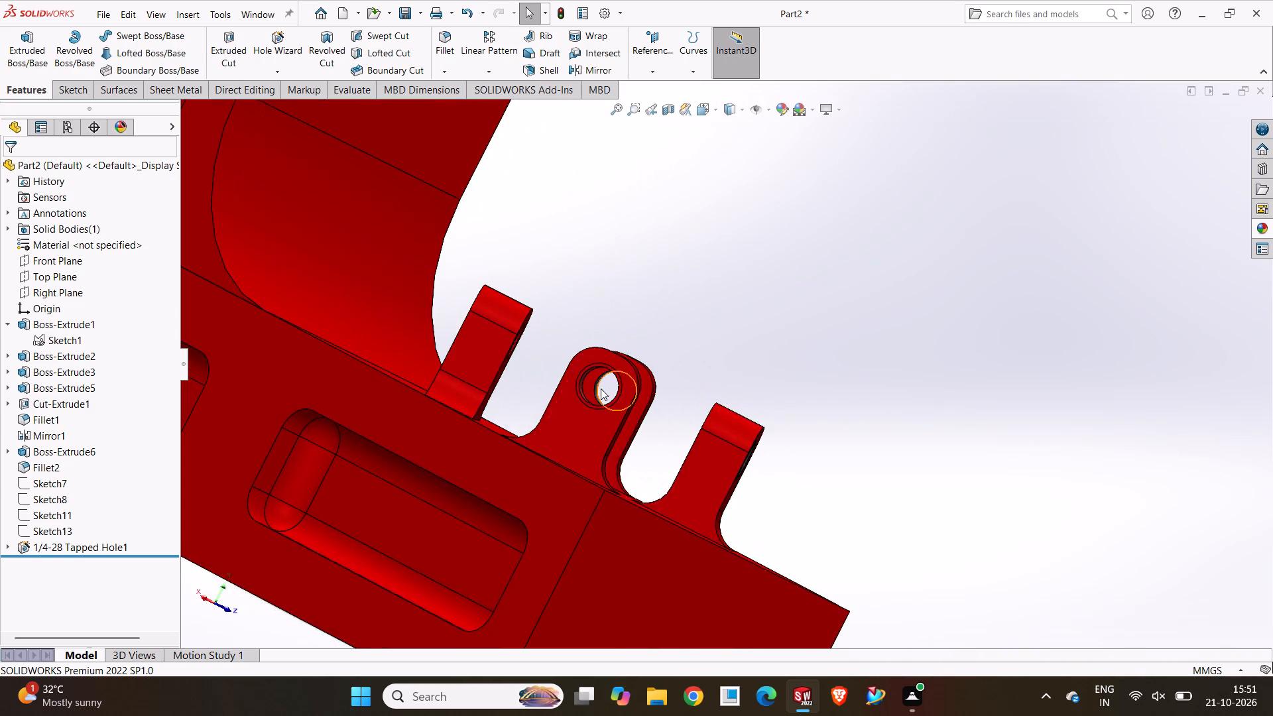
pyautogui.moveTo(601, 388); pyautogui.dragTo(571, 474, button='middle')
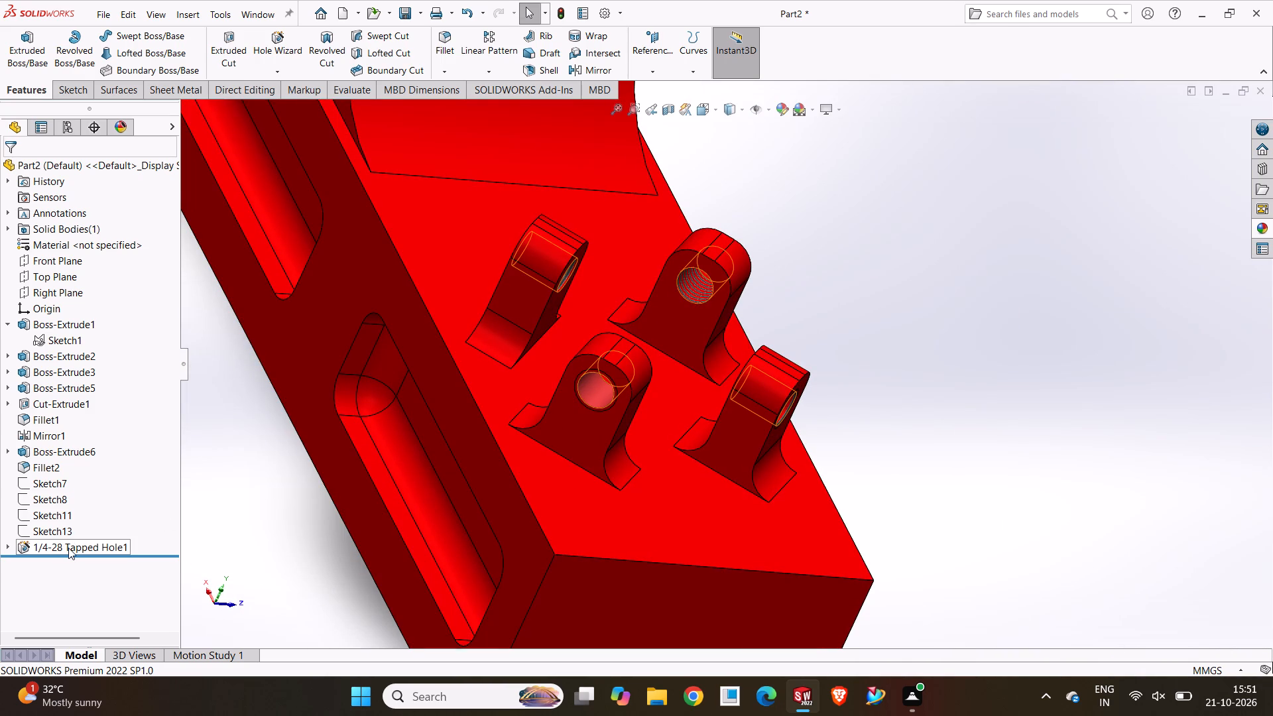
pyautogui.click(68, 548)
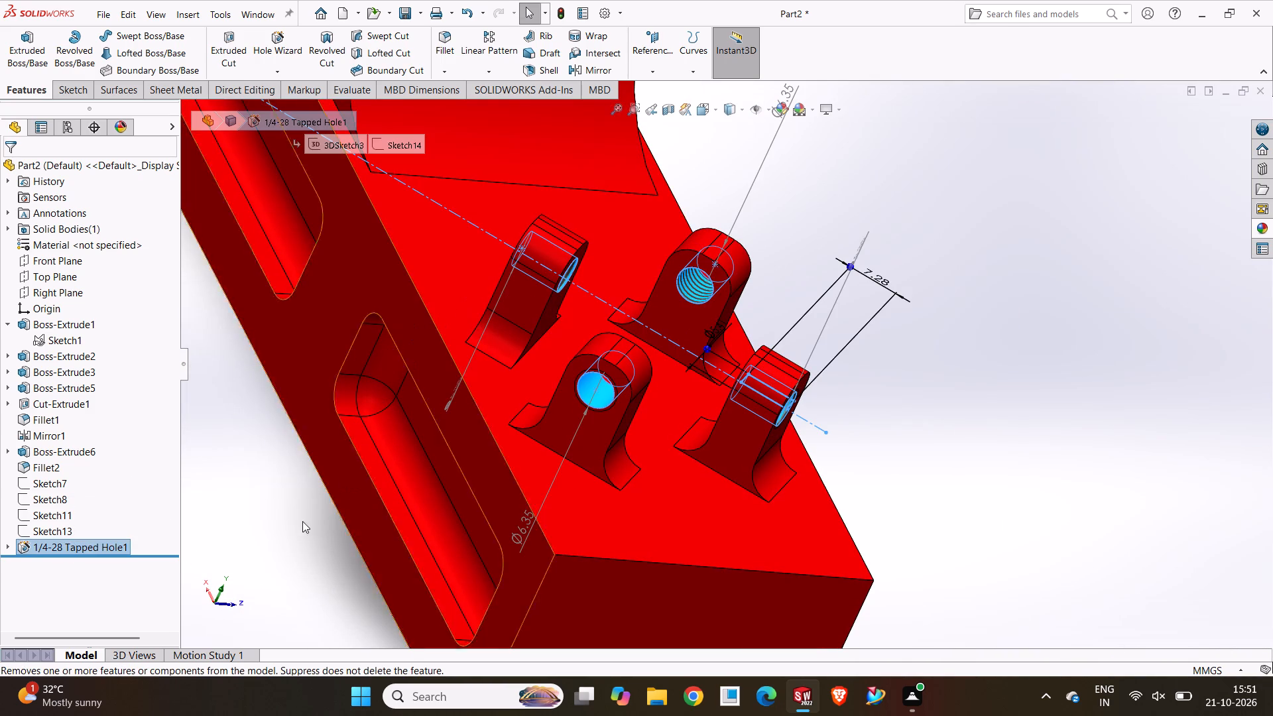
pyautogui.click(255, 540)
pyautogui.click(613, 410)
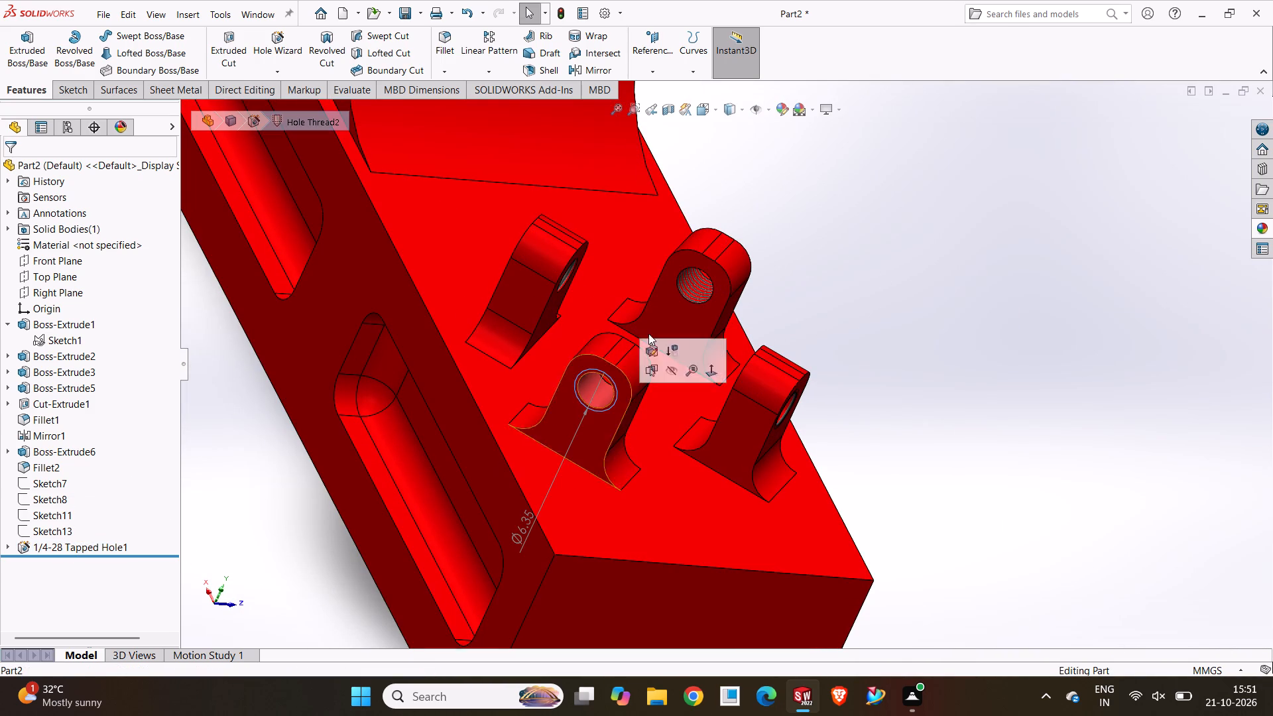
pyautogui.click(609, 7)
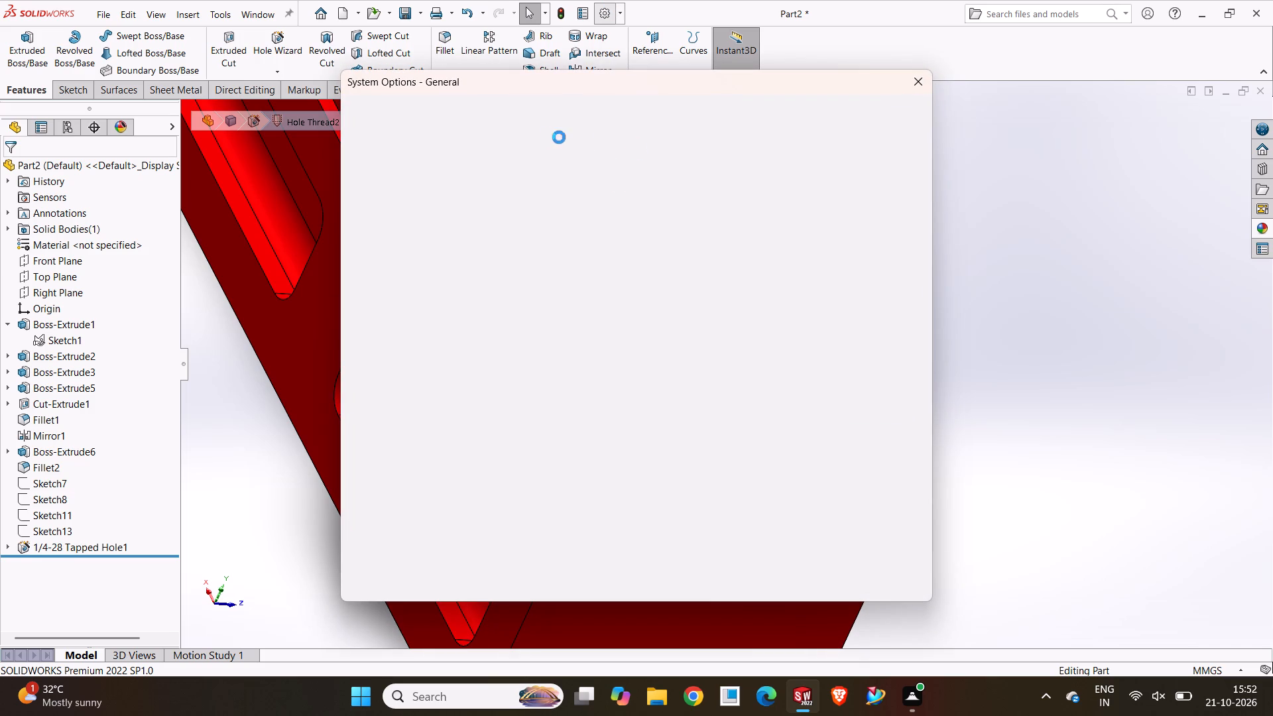
pyautogui.click(455, 113)
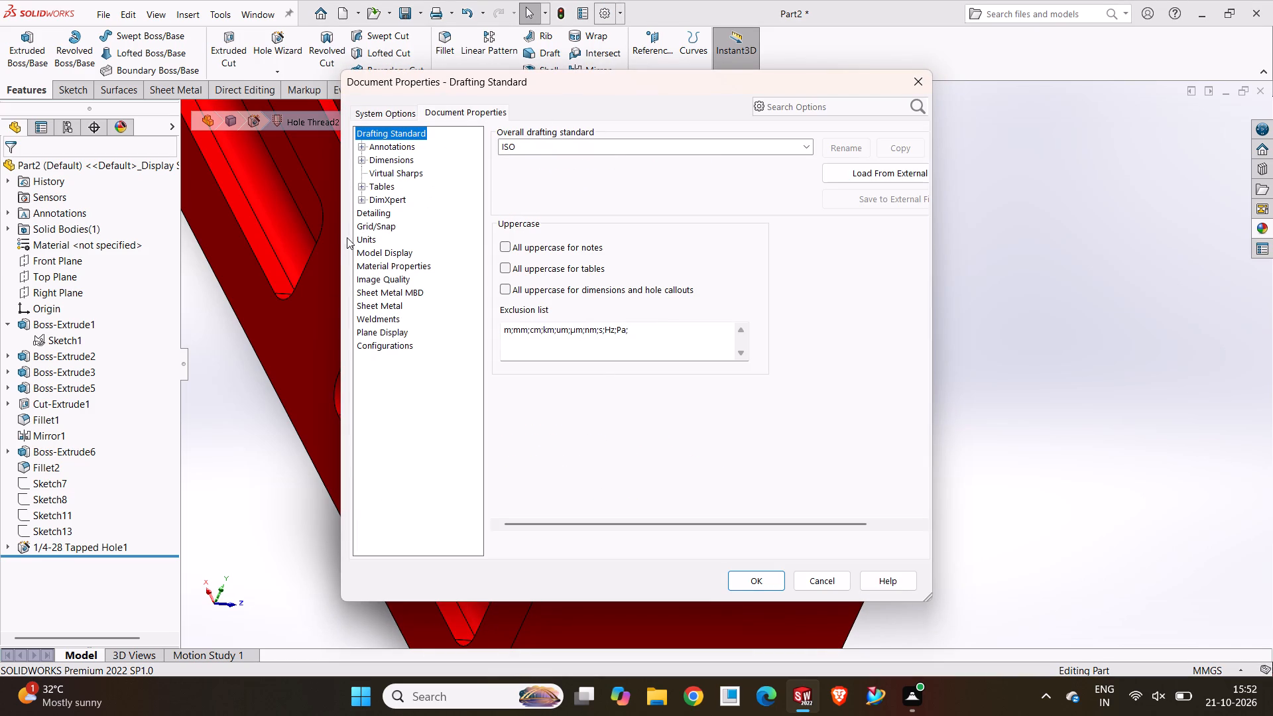
pyautogui.click(366, 217)
pyautogui.click(746, 577)
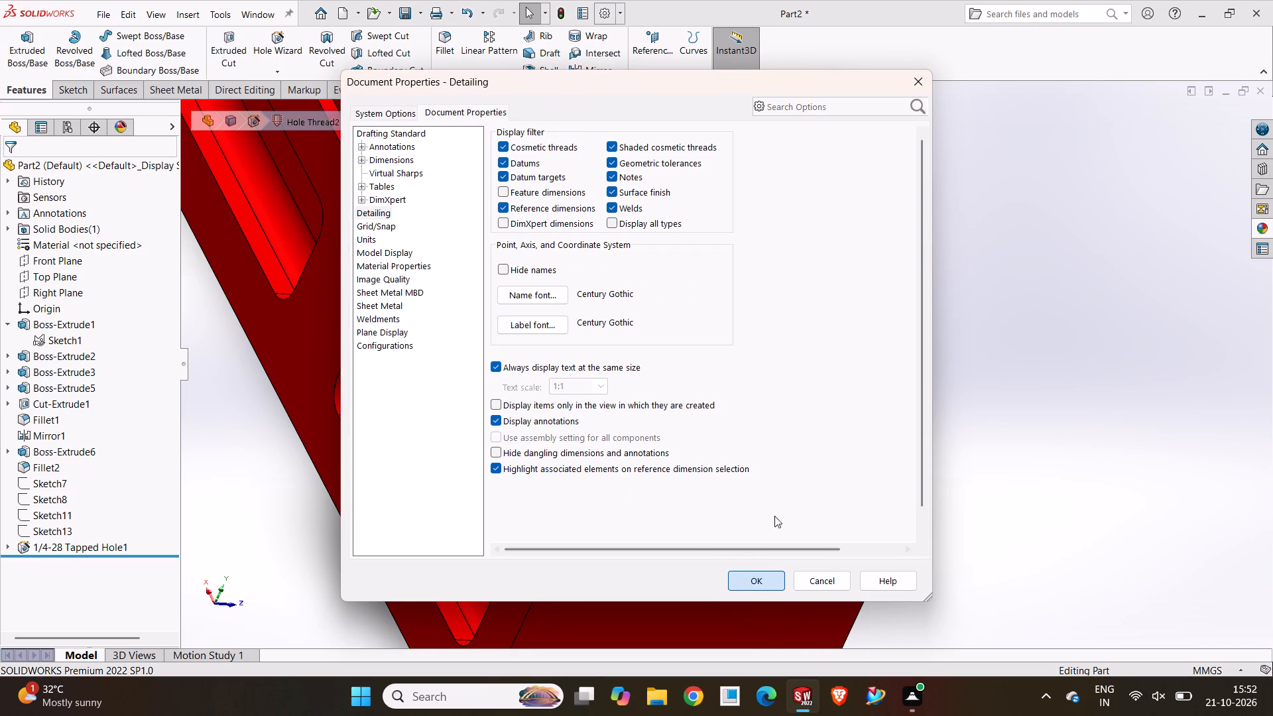
pyautogui.click(1062, 408)
# Examine the shaded threads inside the holes of the four base posts from both sides.
pyautogui.moveTo(1055, 412); pyautogui.dragTo(1026, 357, button='middle')
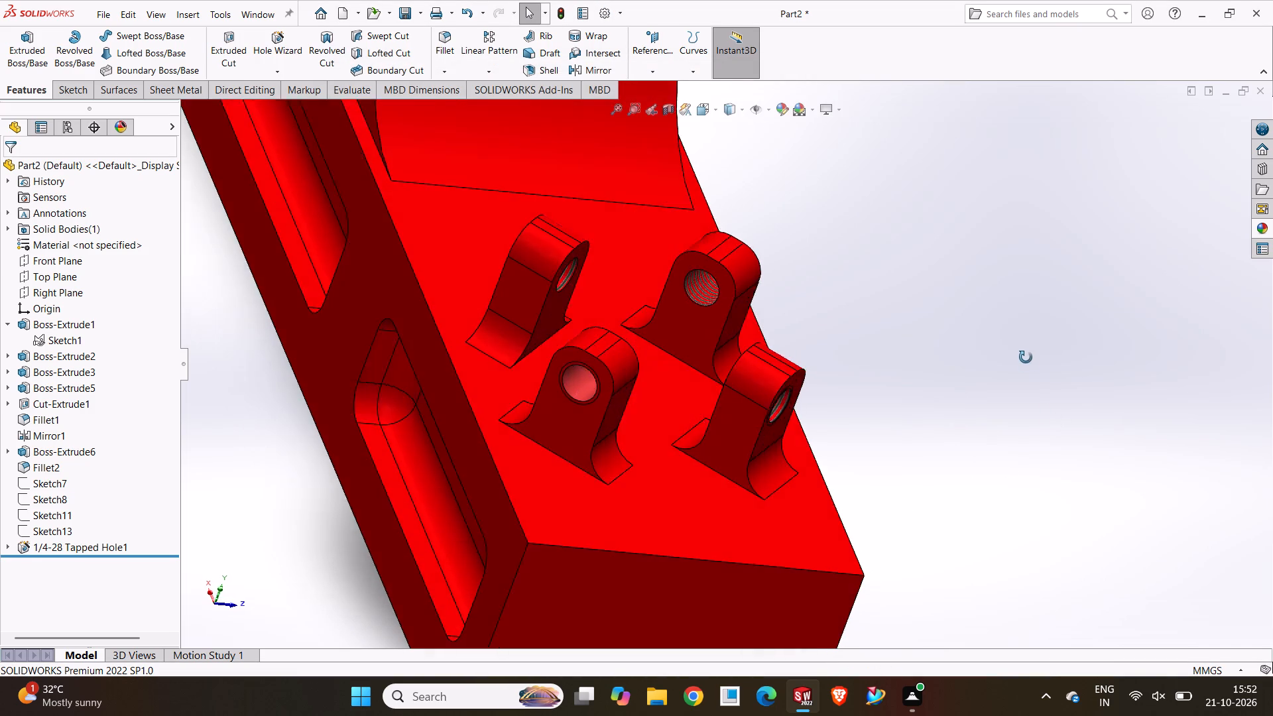
pyautogui.moveTo(1026, 357); pyautogui.dragTo(1021, 345, button='middle')
pyautogui.moveTo(986, 340); pyautogui.dragTo(976, 338, button='middle')
pyautogui.moveTo(987, 341); pyautogui.dragTo(1034, 357, button='middle')
pyautogui.scroll(1, 984, 382)
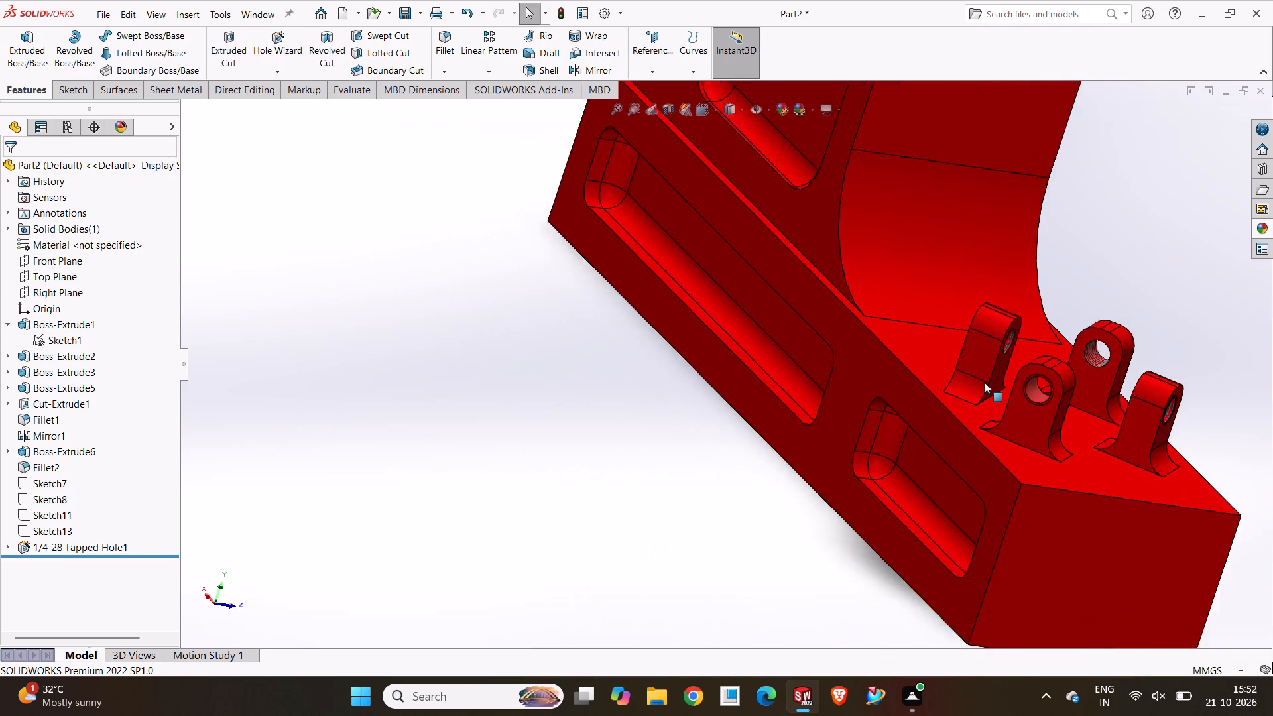
pyautogui.scroll(2, 984, 382)
pyautogui.moveTo(984, 391); pyautogui.dragTo(980, 400, button='middle')
pyautogui.scroll(-6, 984, 391)
pyautogui.scroll(2, 925, 377)
pyautogui.moveTo(924, 377); pyautogui.dragTo(765, 359, button='middle')
pyautogui.scroll(1, 873, 361)
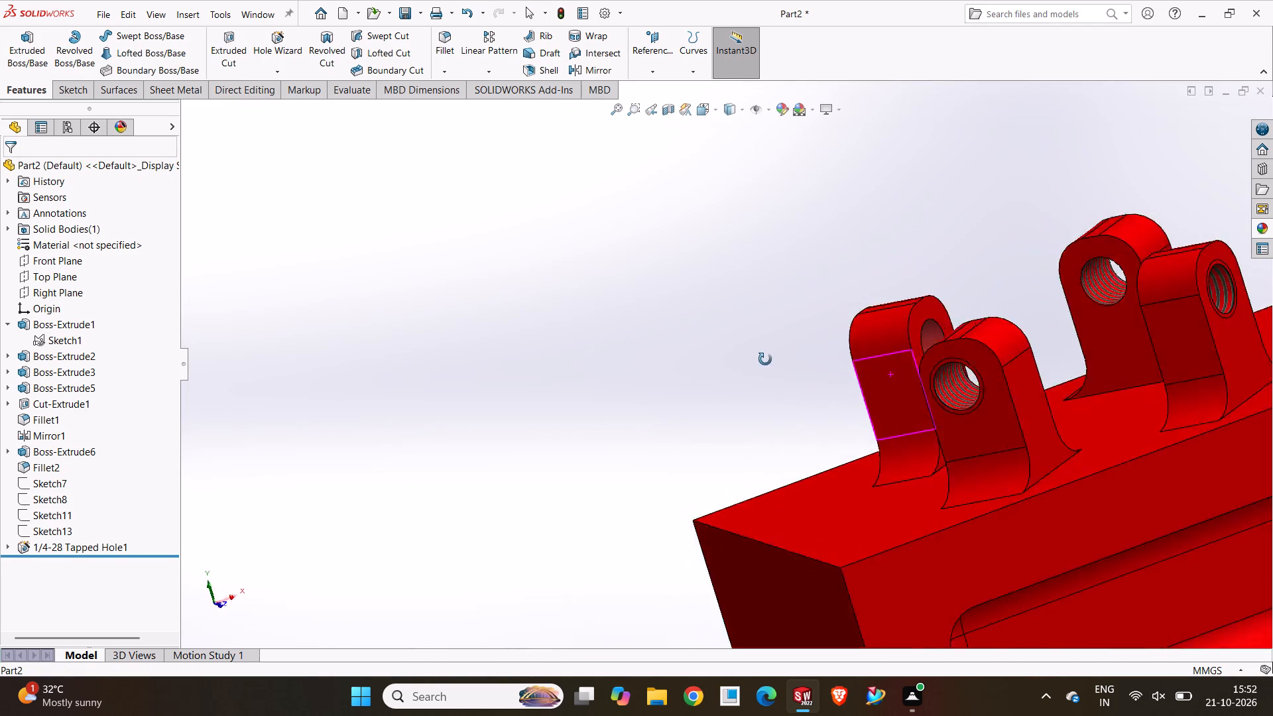
# Rebuild the part to refresh the thread display in the base post holes.
pyautogui.moveTo(765, 359); pyautogui.dragTo(737, 418, button='middle')
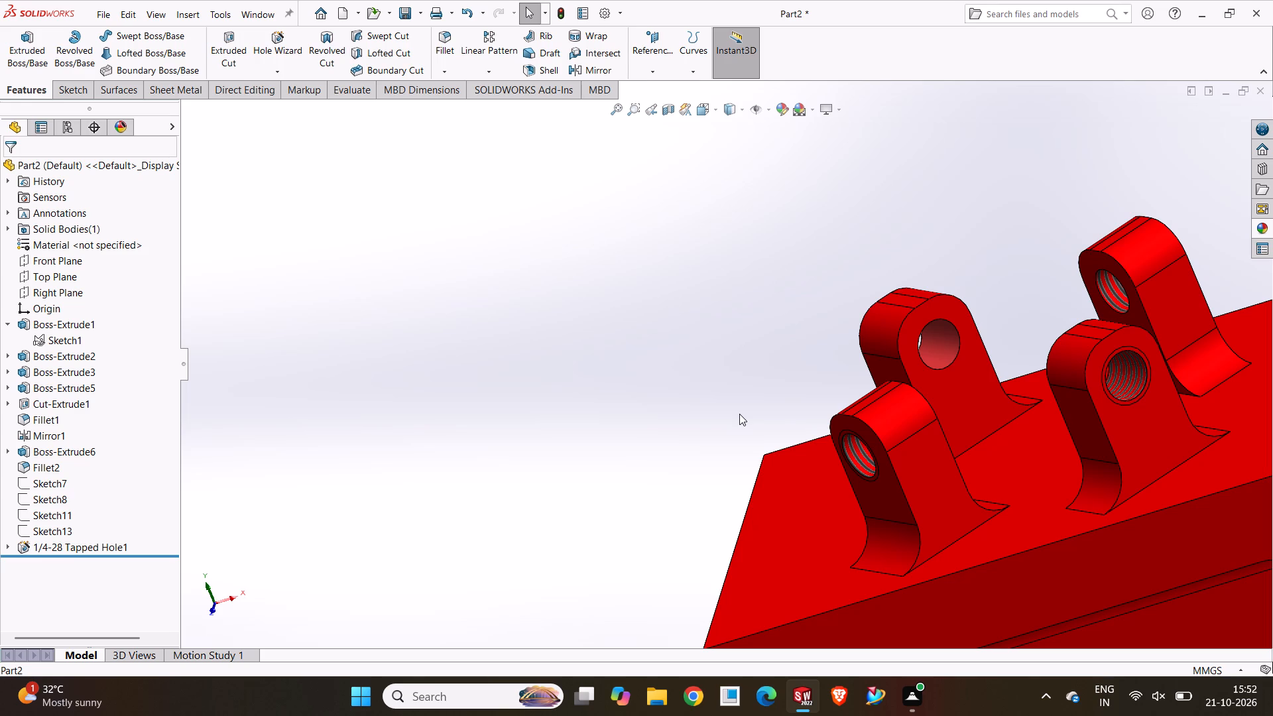
pyautogui.click(562, 8)
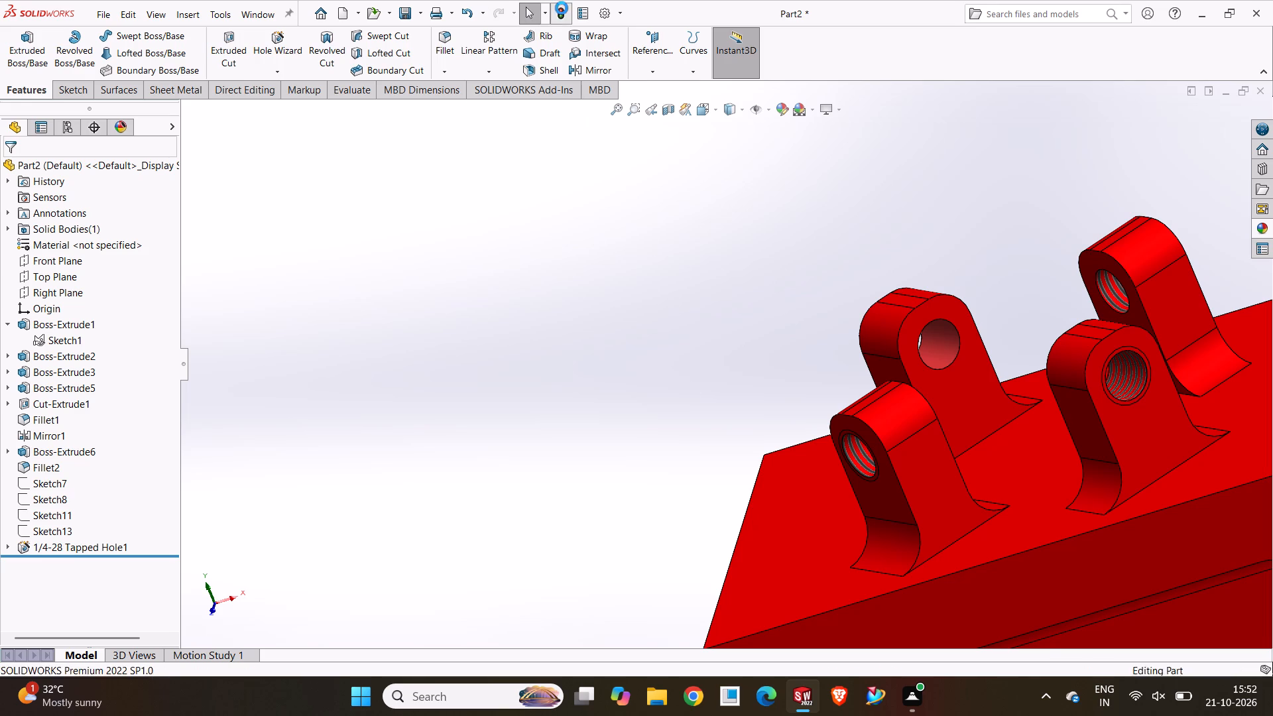
pyautogui.click(954, 341)
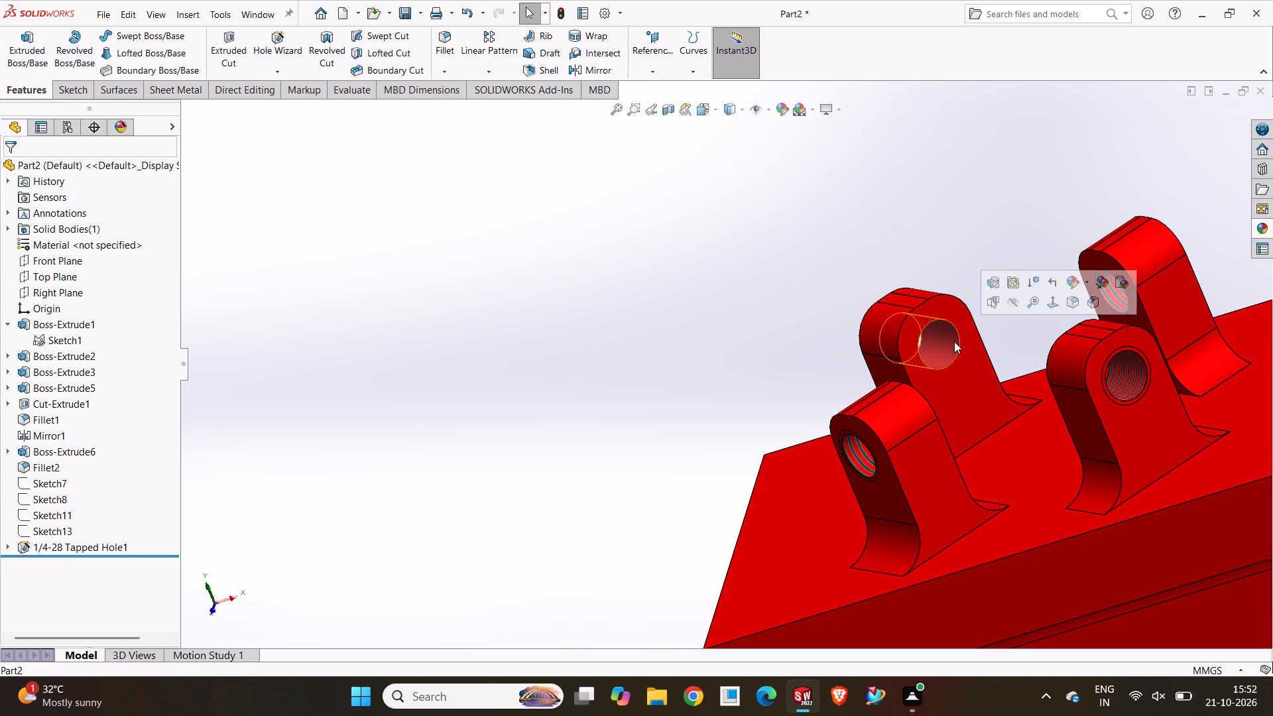
pyautogui.click(560, 20)
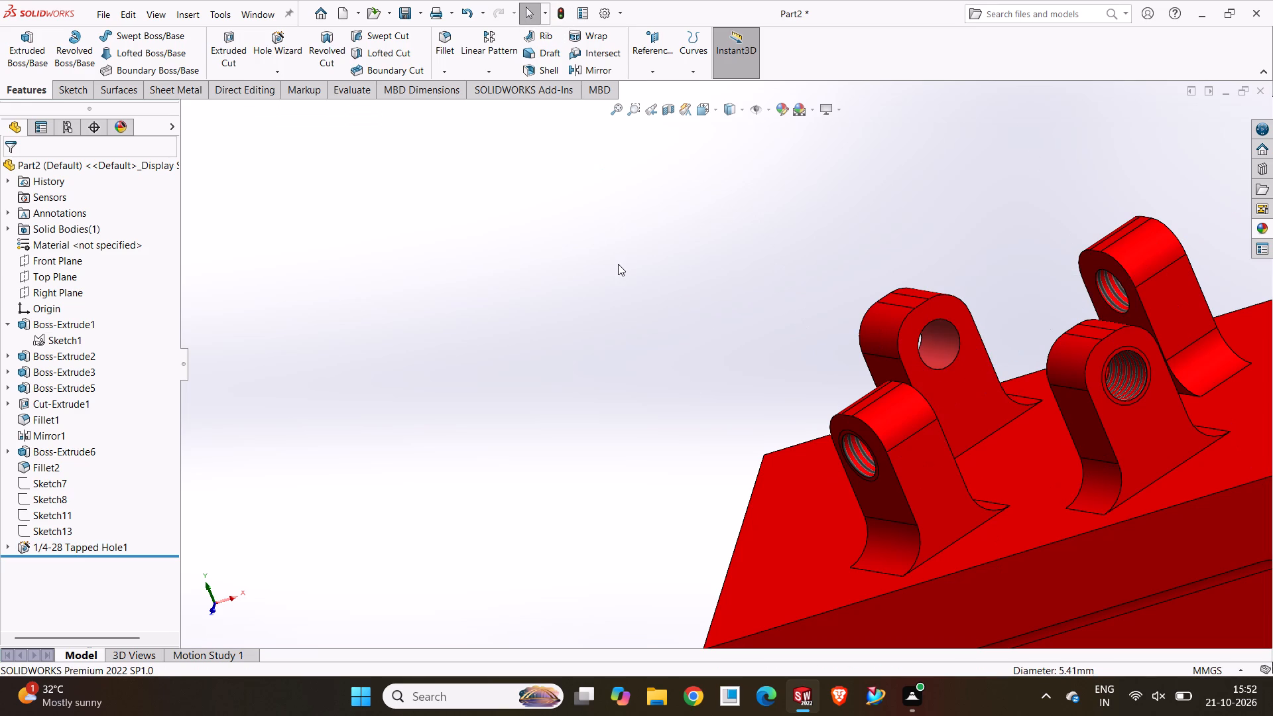
pyautogui.click(618, 264)
# Rebuild the part repeatedly with the smooth-looking post hole's face and its cosmetic thread edge selected.
pyautogui.moveTo(779, 321); pyautogui.dragTo(914, 284, button='middle')
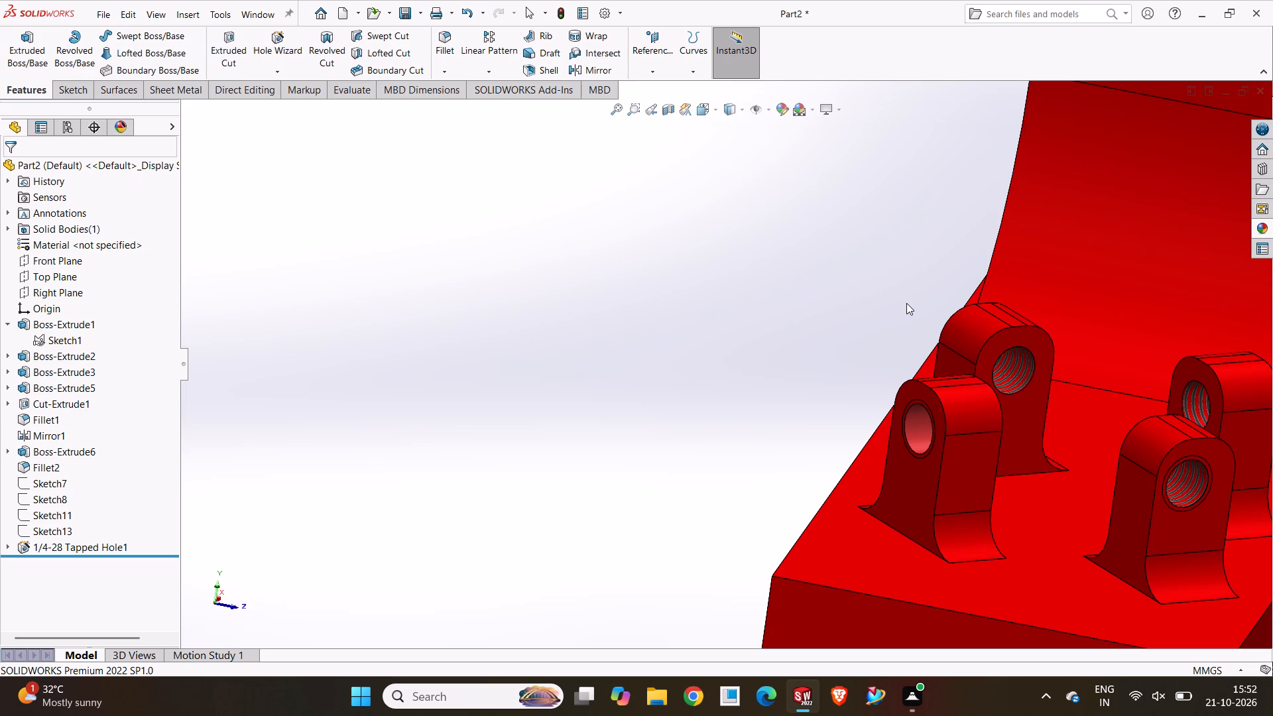
pyautogui.scroll(-1, 913, 346)
pyautogui.scroll(1, 908, 344)
pyautogui.moveTo(908, 344); pyautogui.dragTo(922, 349, button='middle')
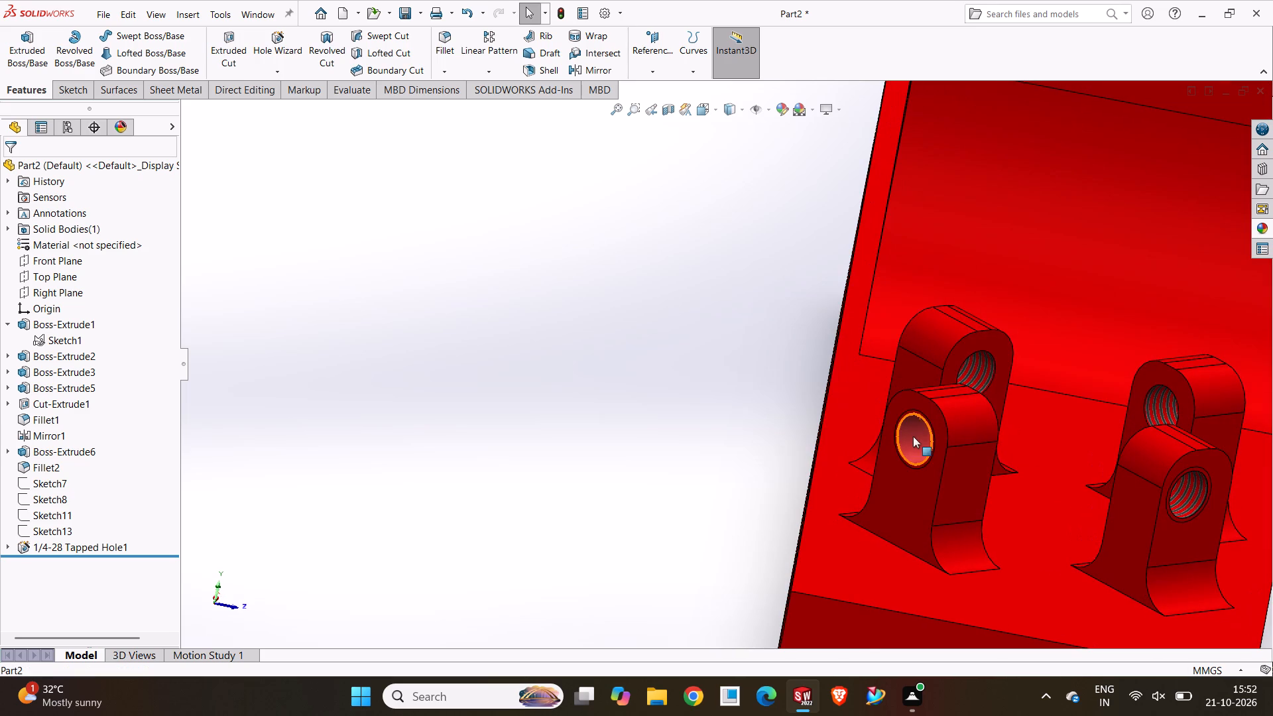
pyautogui.click(913, 436)
pyautogui.click(566, 10)
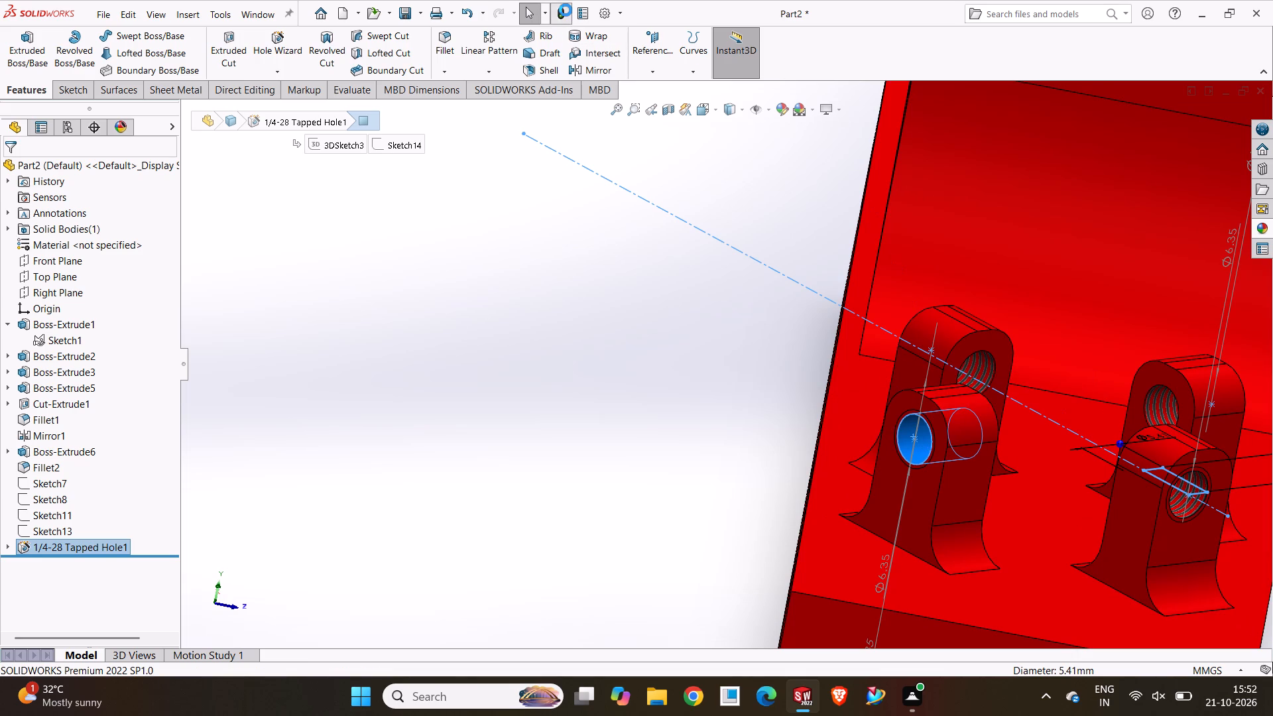
pyautogui.click(634, 328)
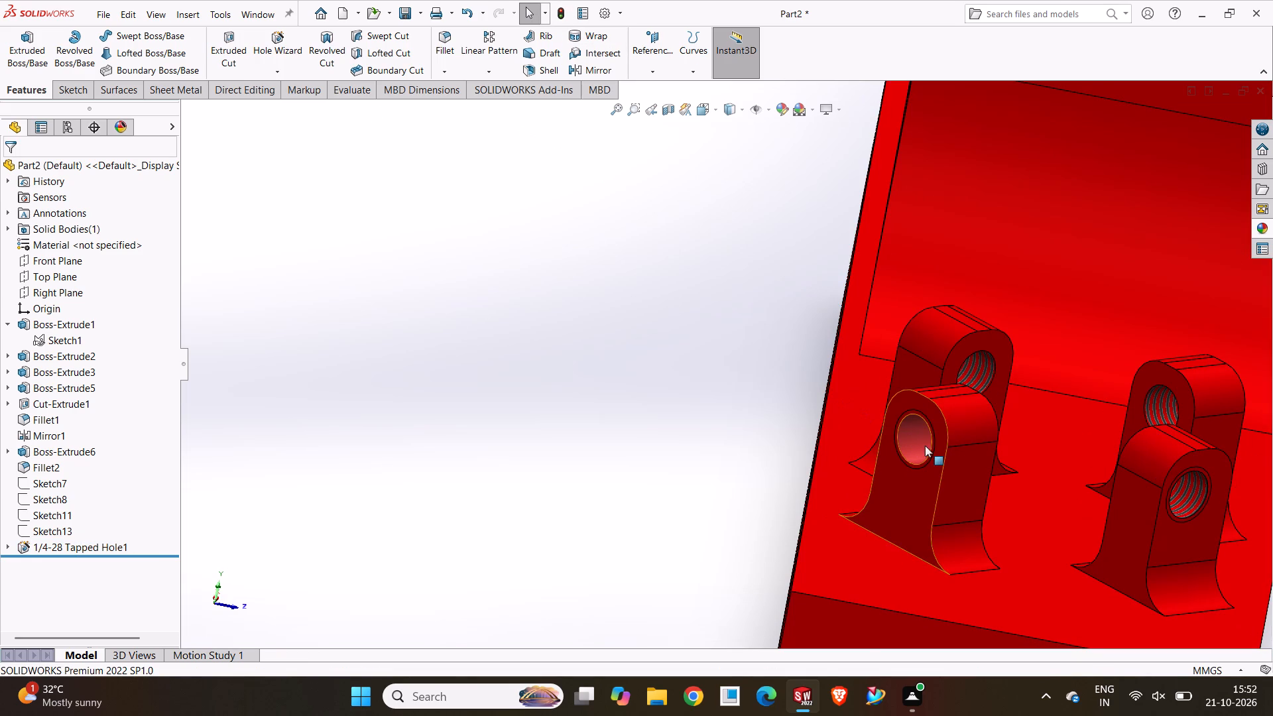
pyautogui.click(919, 446)
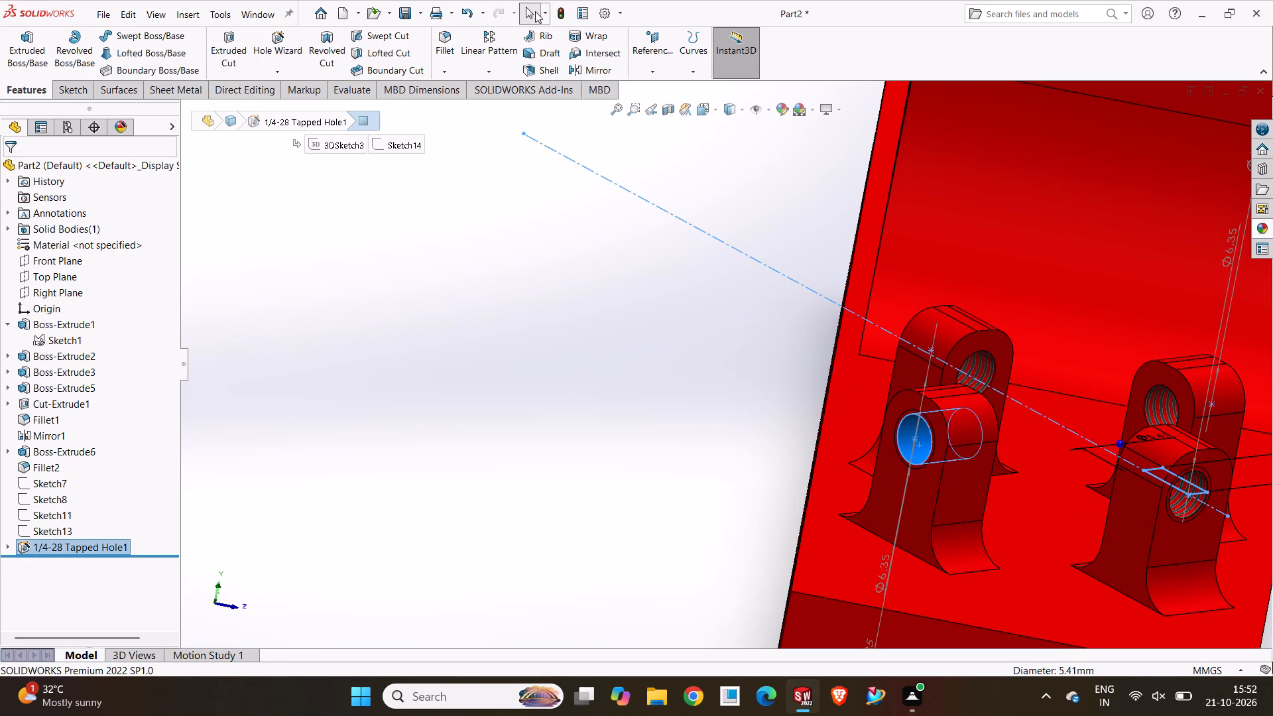
pyautogui.click(560, 7)
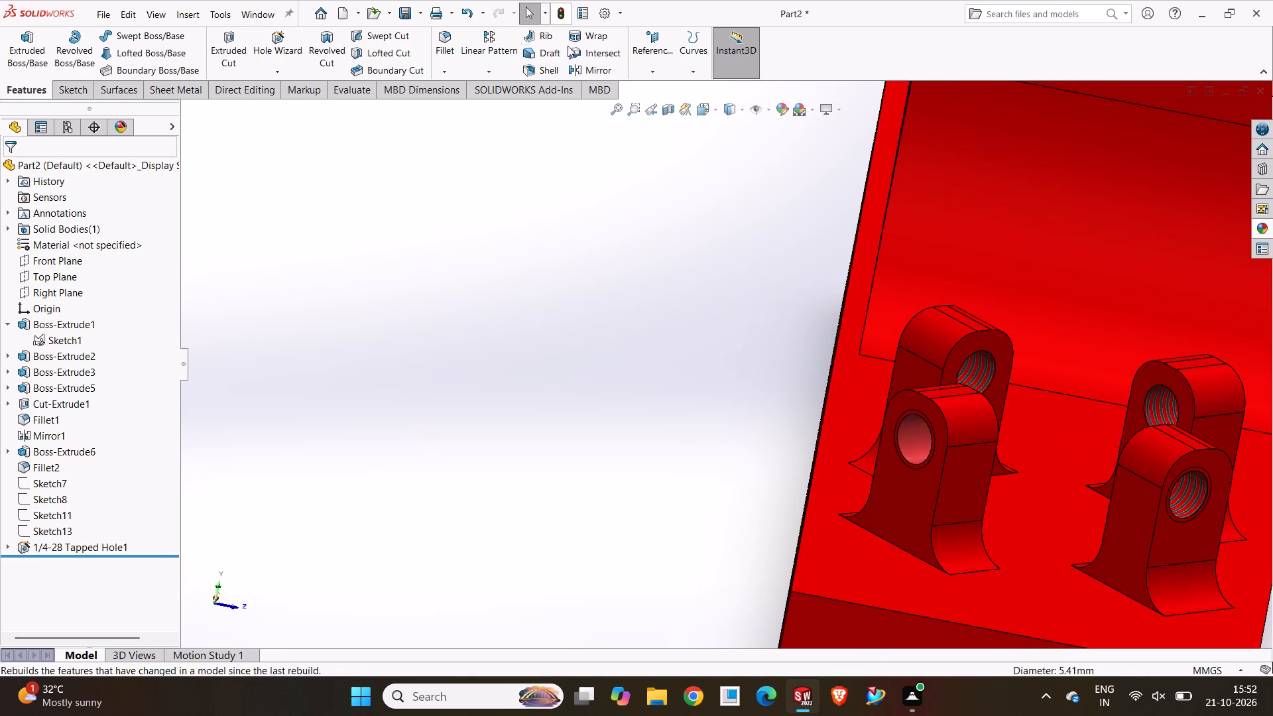
pyautogui.click(646, 355)
pyautogui.scroll(-3, 927, 424)
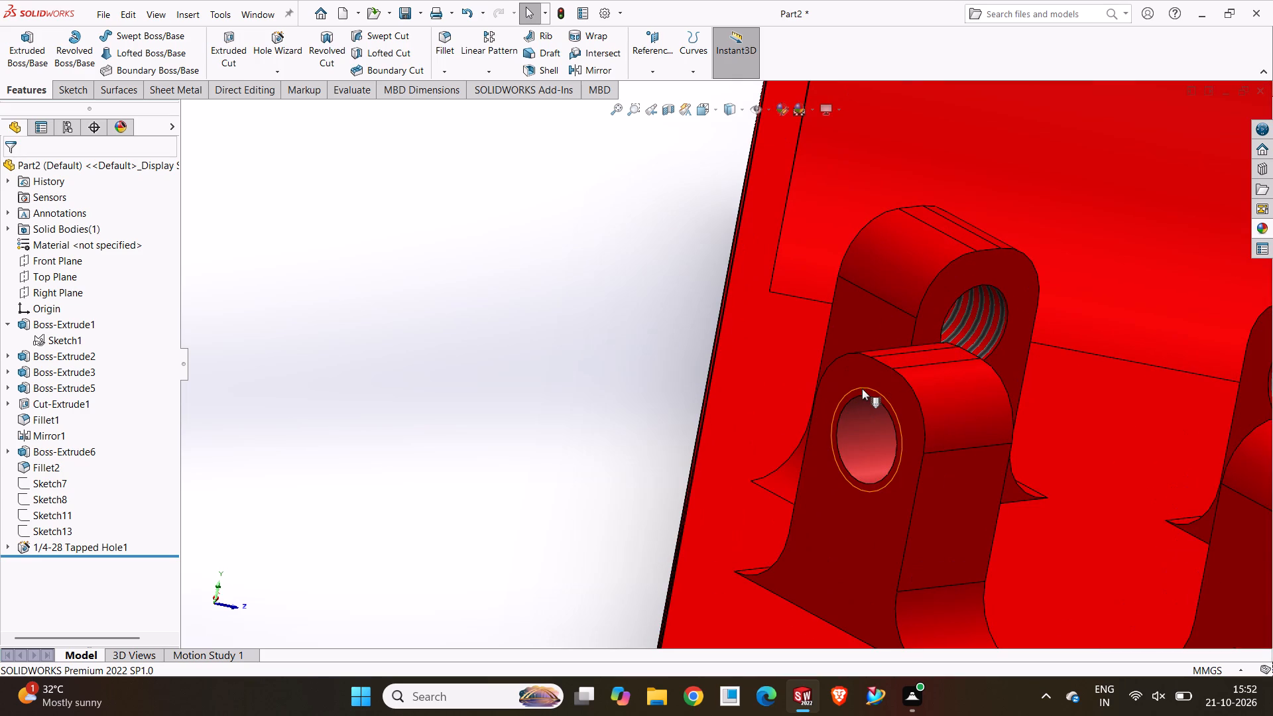
pyautogui.click(862, 388)
pyautogui.click(558, 7)
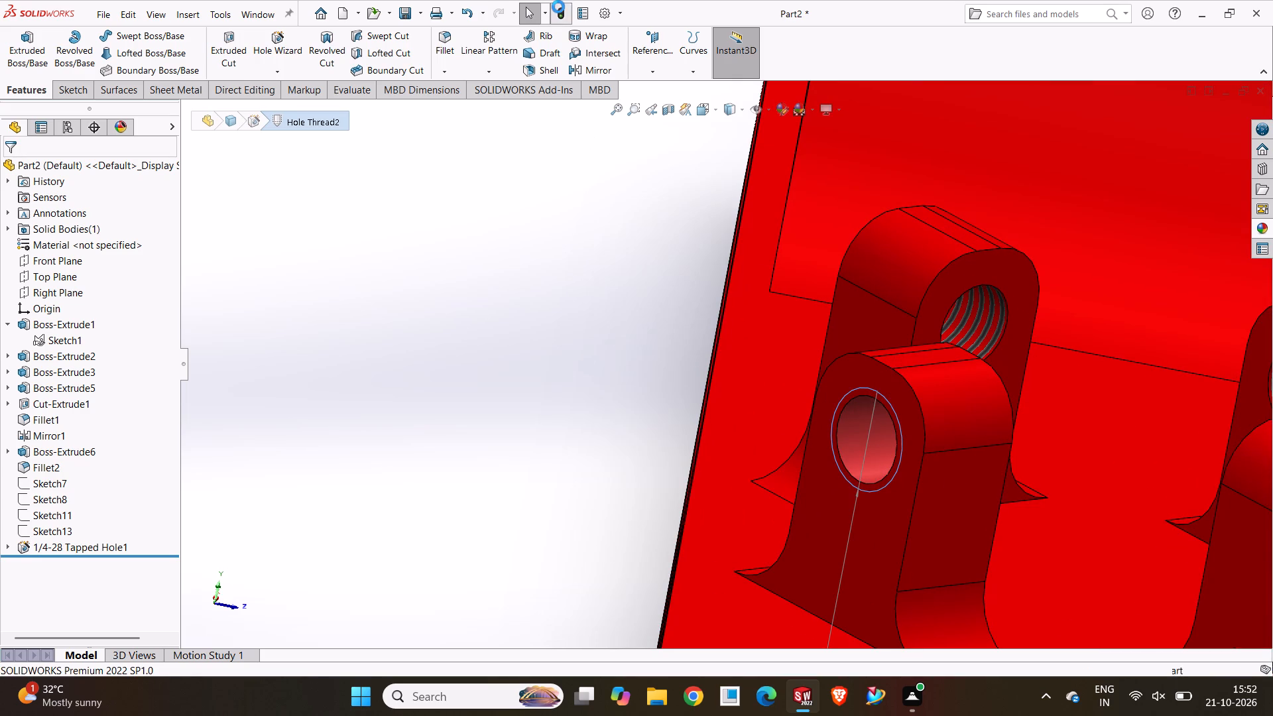
pyautogui.click(582, 342)
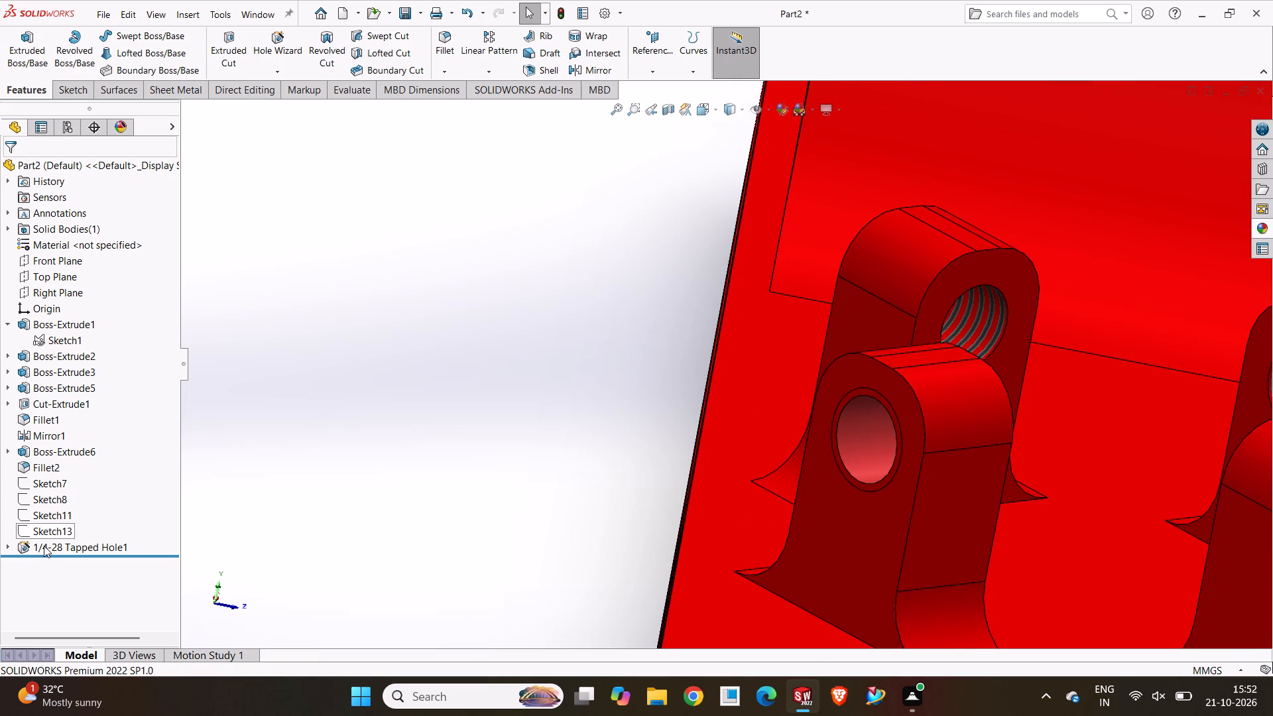
# Review the cosmetic thread definition of Hole Thread2 under the 1/4-28 Tapped Hole1 feature.
pyautogui.click(6, 546)
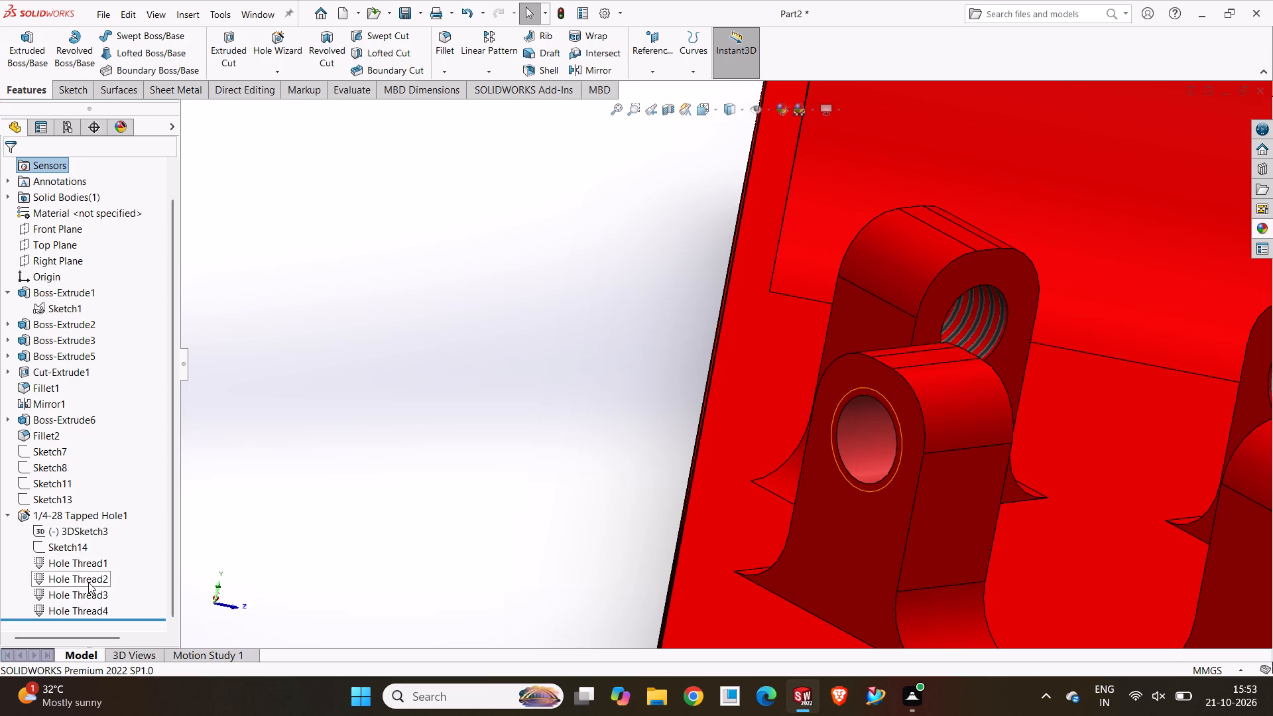
pyautogui.click(92, 579)
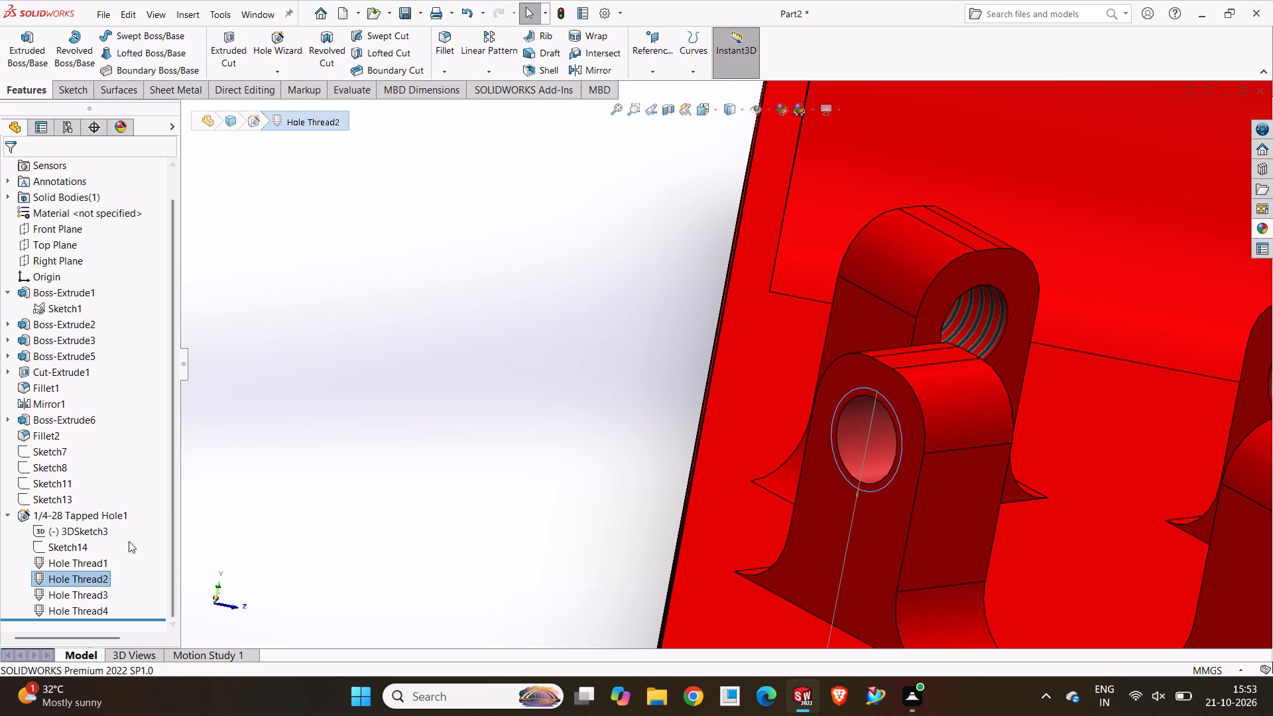
pyautogui.rightClick(90, 579)
pyautogui.click(98, 456)
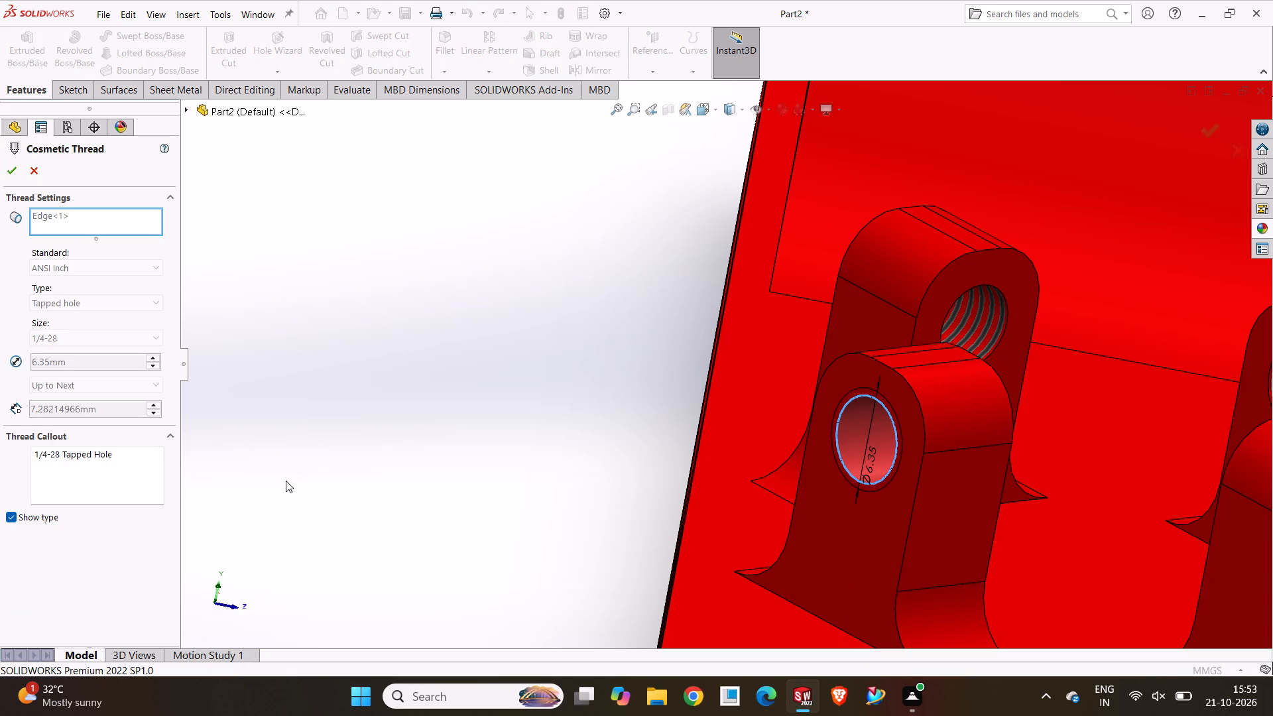
pyautogui.click(11, 176)
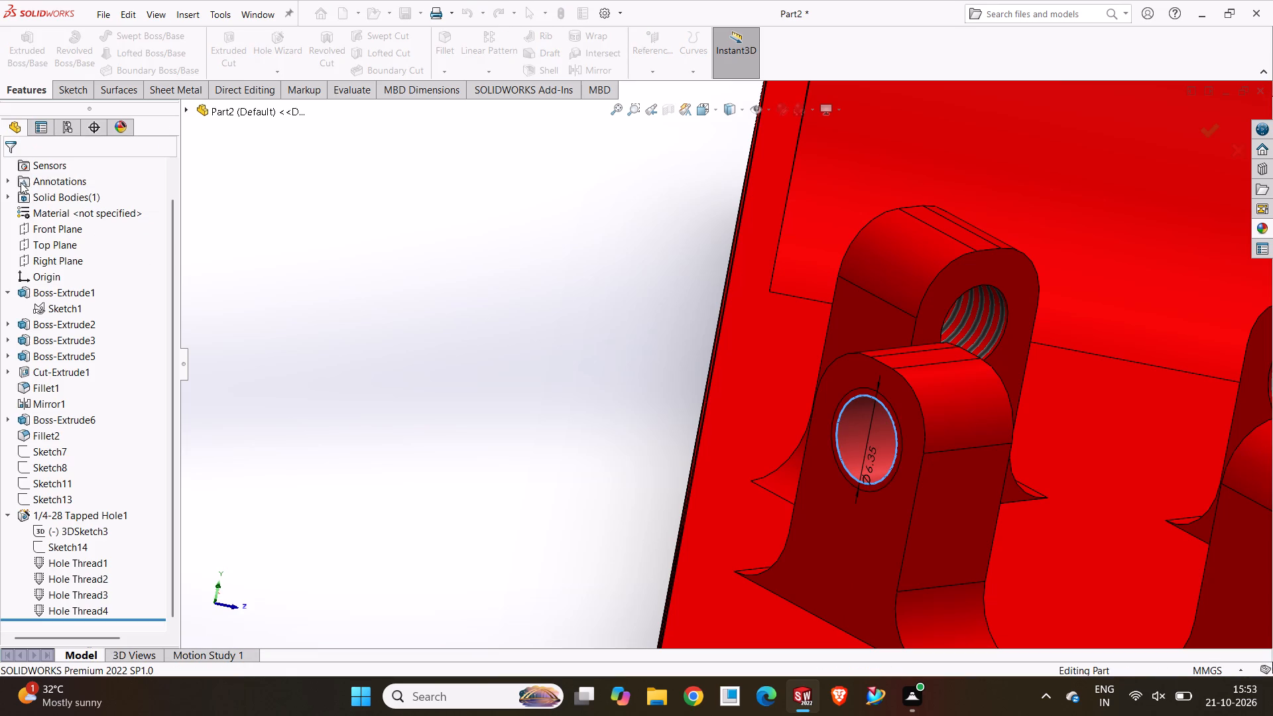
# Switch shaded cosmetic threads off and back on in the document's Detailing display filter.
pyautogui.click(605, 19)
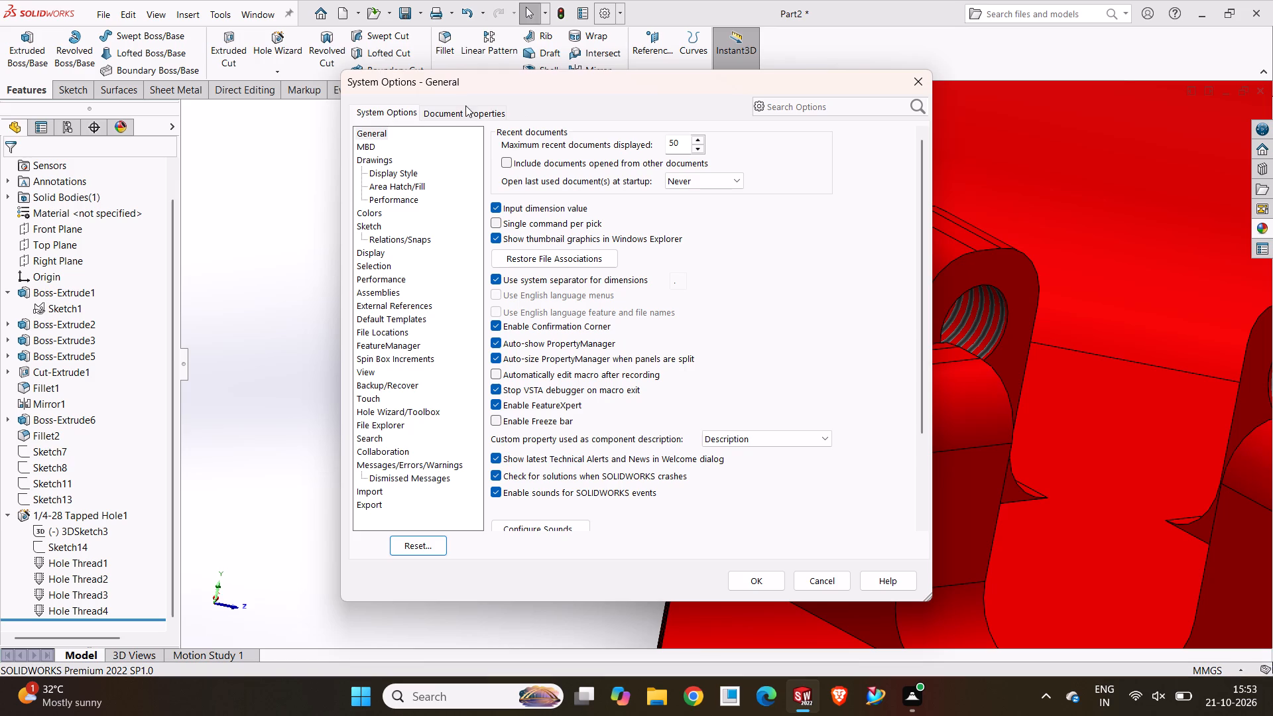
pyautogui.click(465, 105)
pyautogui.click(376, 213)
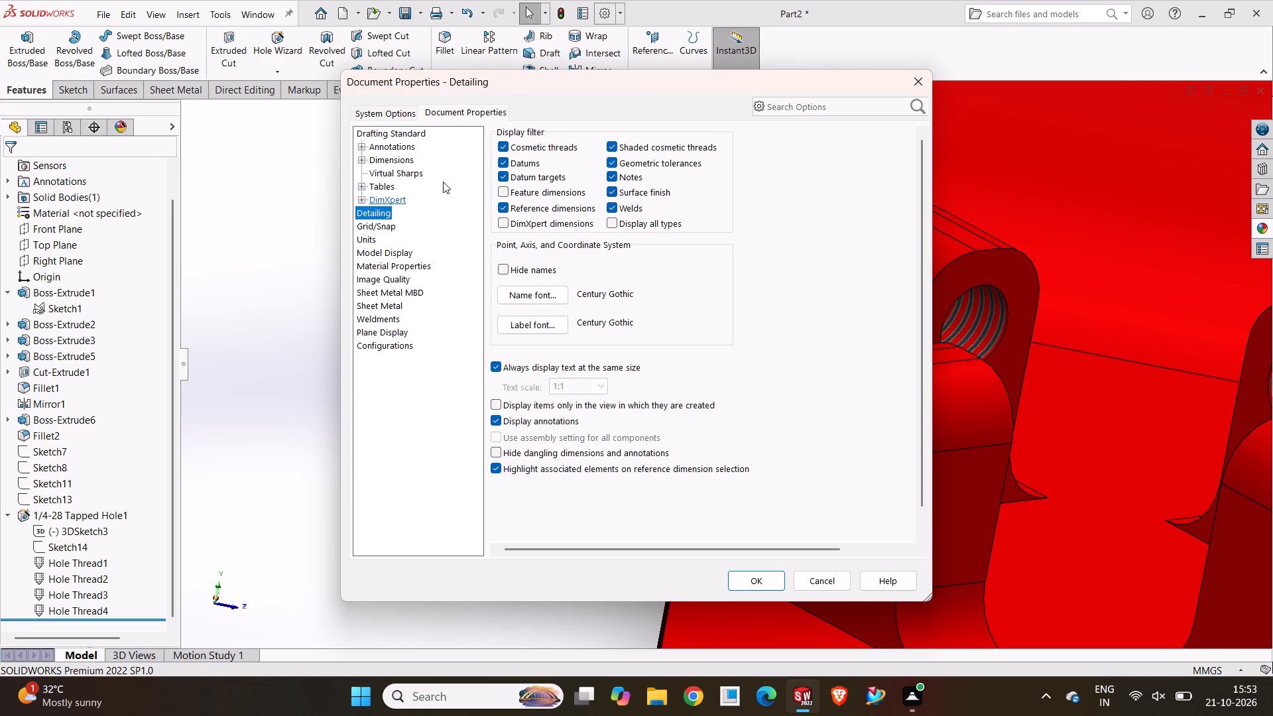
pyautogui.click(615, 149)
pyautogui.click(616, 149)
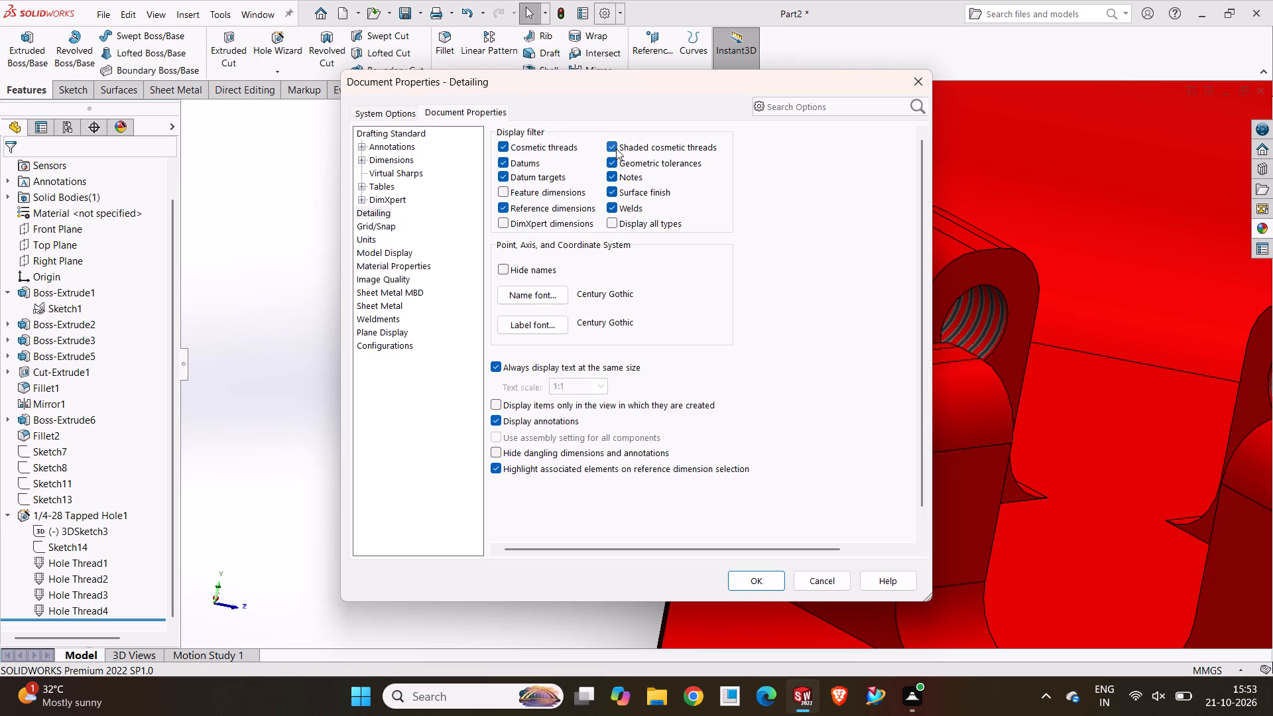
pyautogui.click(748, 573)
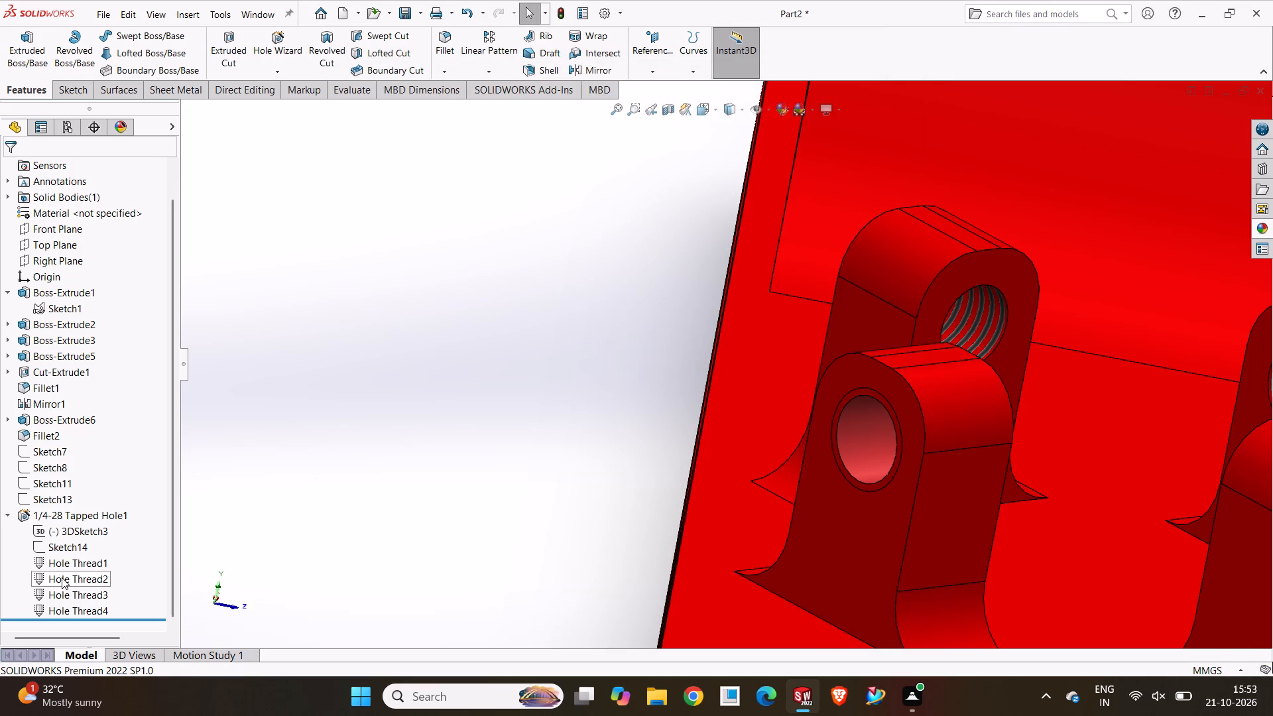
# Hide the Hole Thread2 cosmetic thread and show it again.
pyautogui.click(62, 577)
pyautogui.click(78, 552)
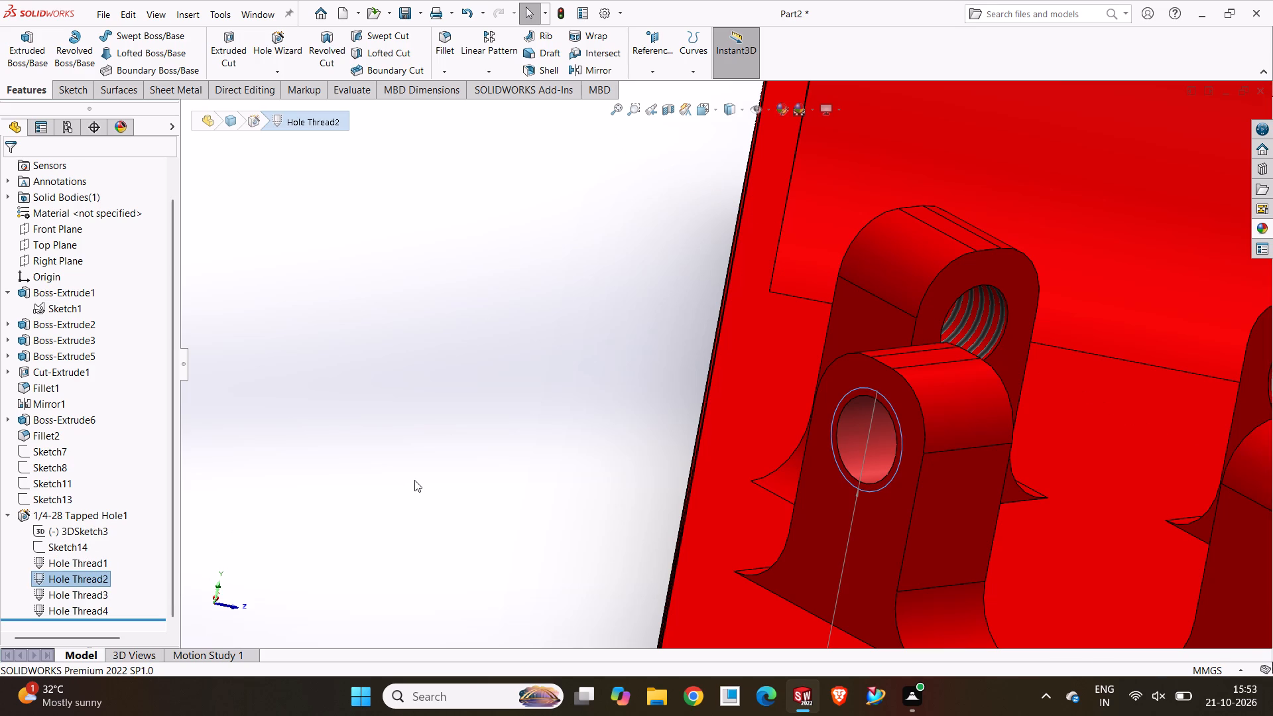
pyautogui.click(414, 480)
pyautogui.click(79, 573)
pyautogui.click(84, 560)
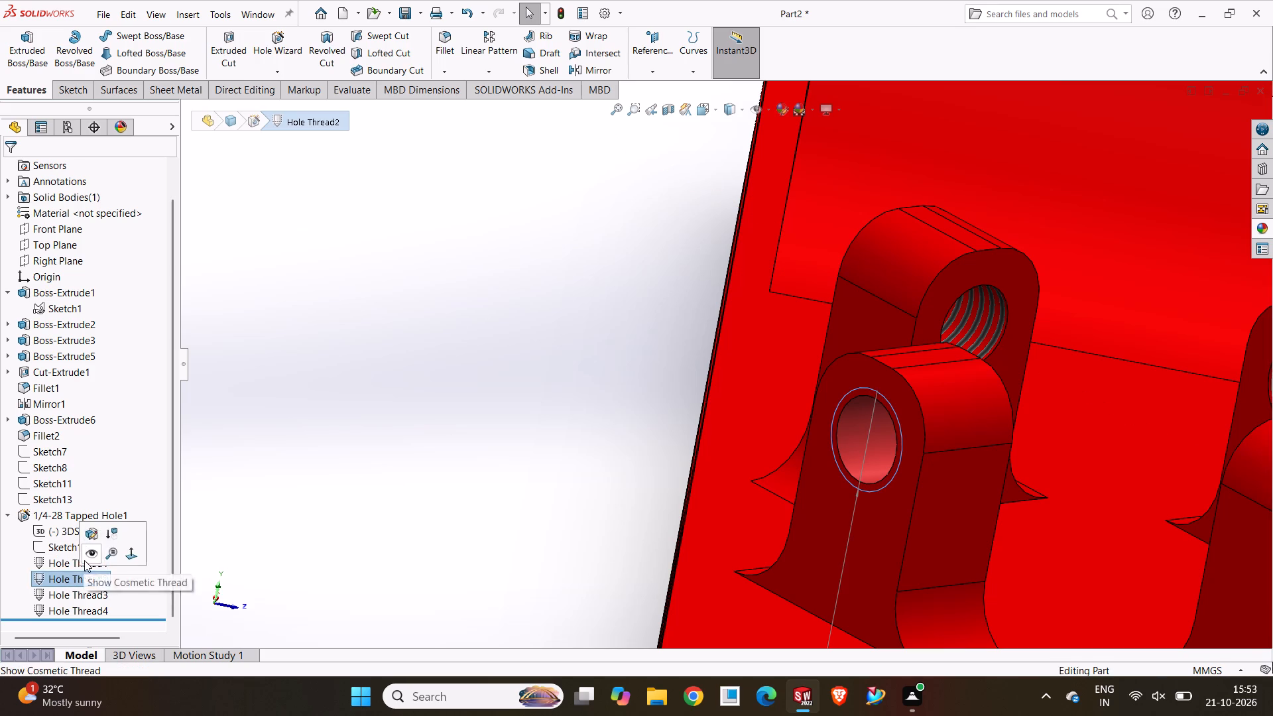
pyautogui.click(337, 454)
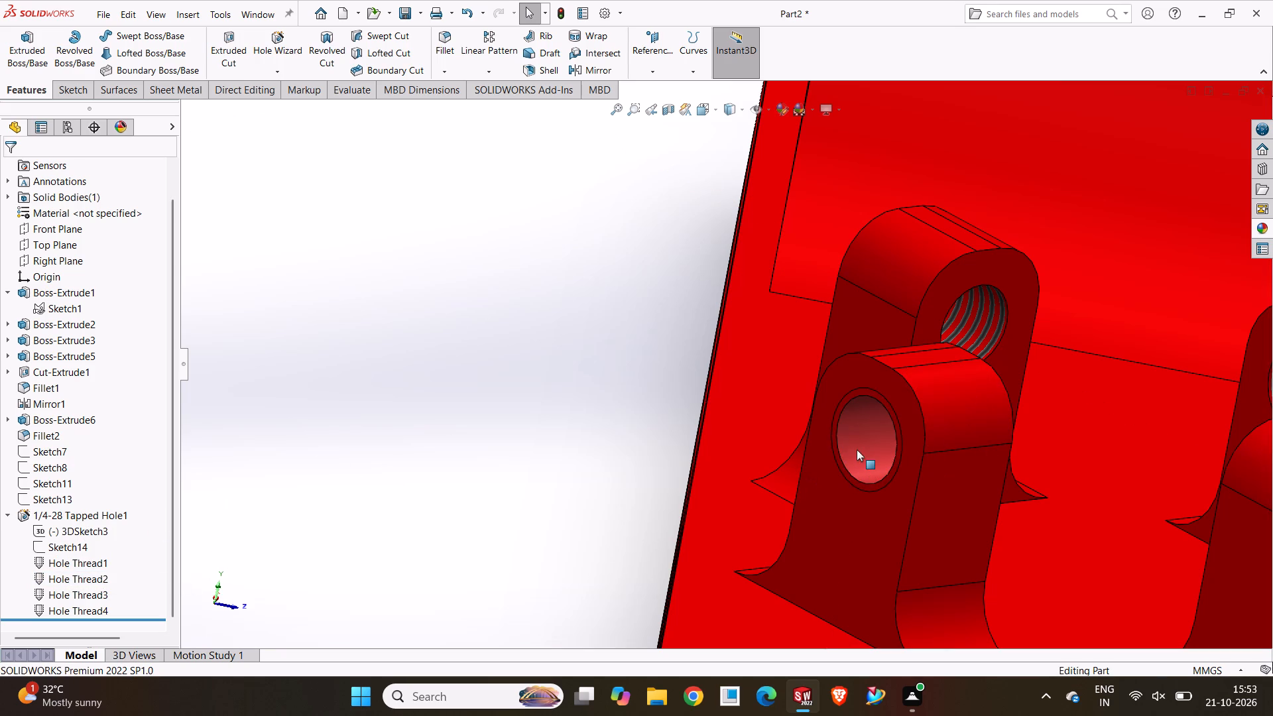
# Rebuild the part with the face of the Hole Thread2 hole selected.
pyautogui.click(857, 449)
pyautogui.click(570, 15)
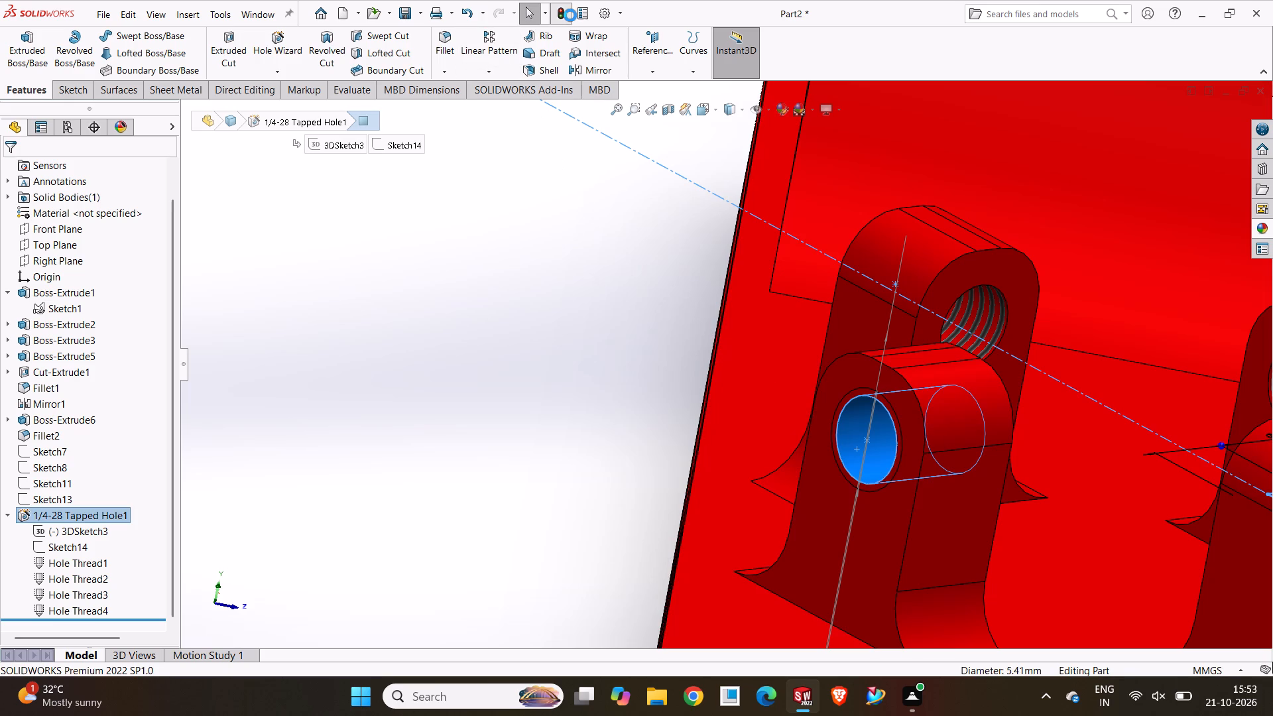
pyautogui.click(588, 279)
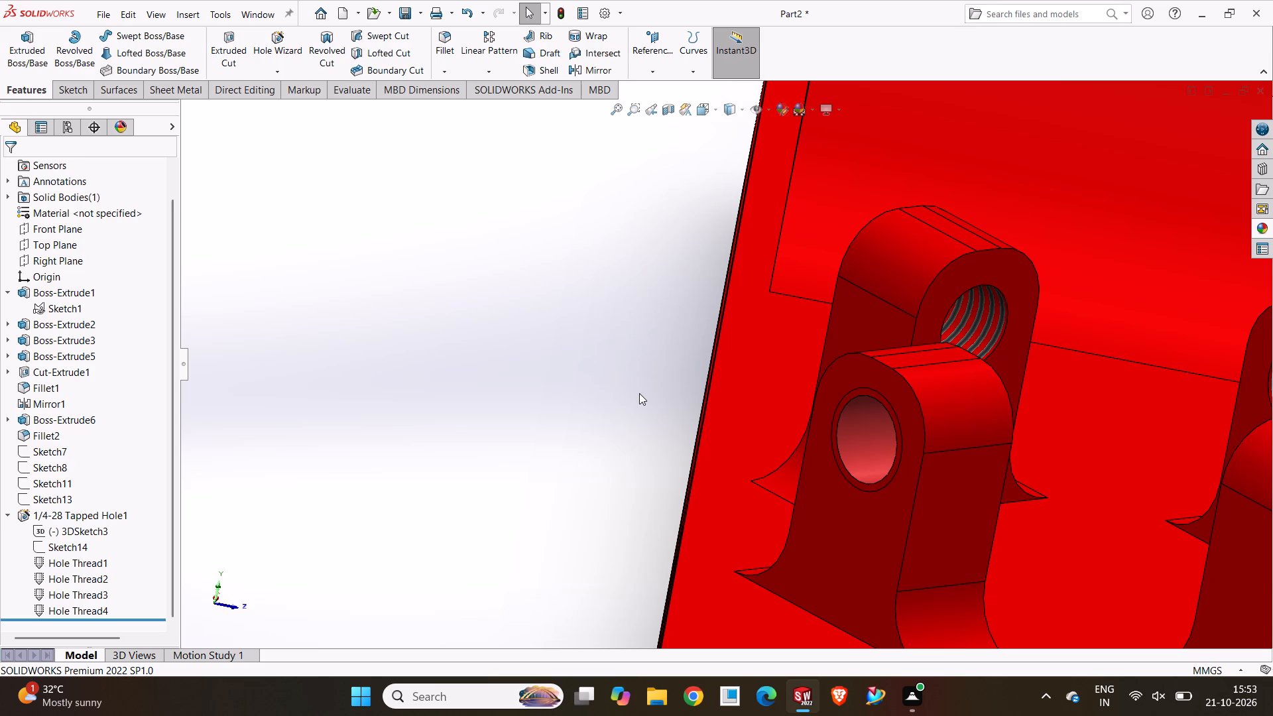
# Examine the four base posts and compare the thread display in their holes from several angles.
pyautogui.scroll(1, 670, 414)
pyautogui.moveTo(668, 414); pyautogui.dragTo(583, 385, button='middle')
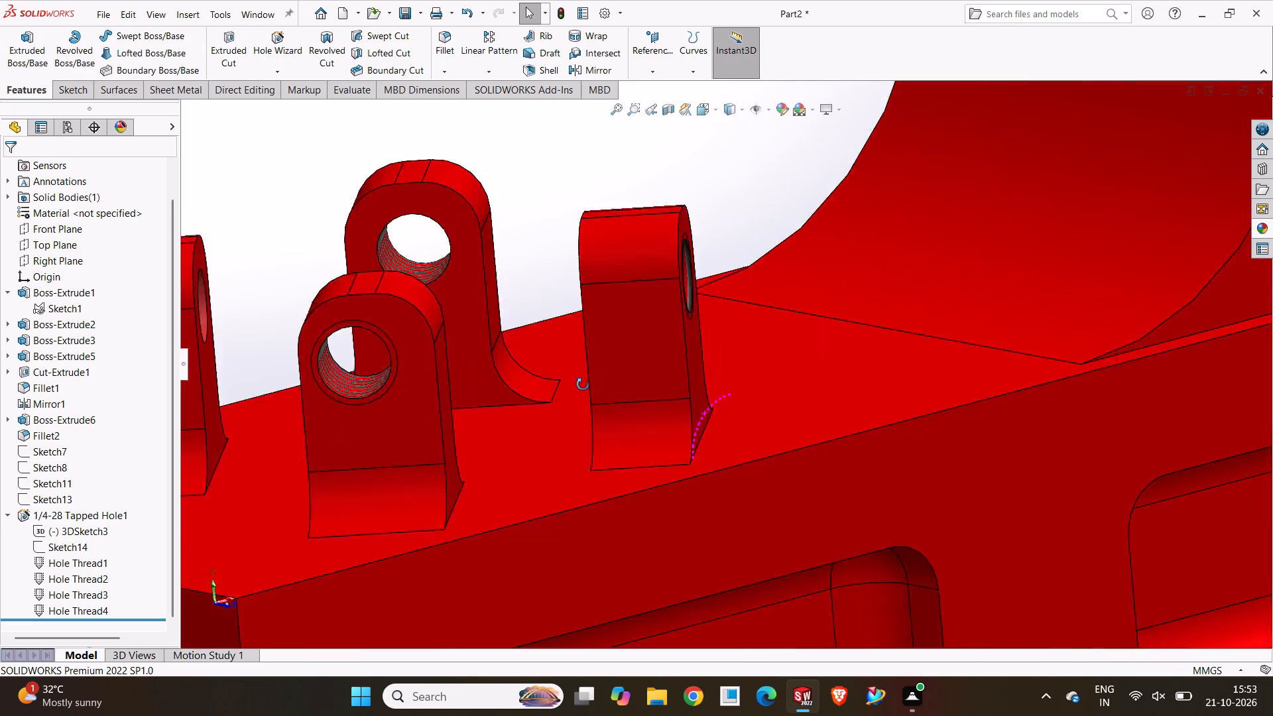
pyautogui.scroll(3, 583, 385)
pyautogui.middleClick(583, 385)
pyautogui.scroll(4, 551, 322)
pyautogui.moveTo(551, 322); pyautogui.dragTo(522, 341, button='middle')
pyautogui.scroll(3, 642, 241)
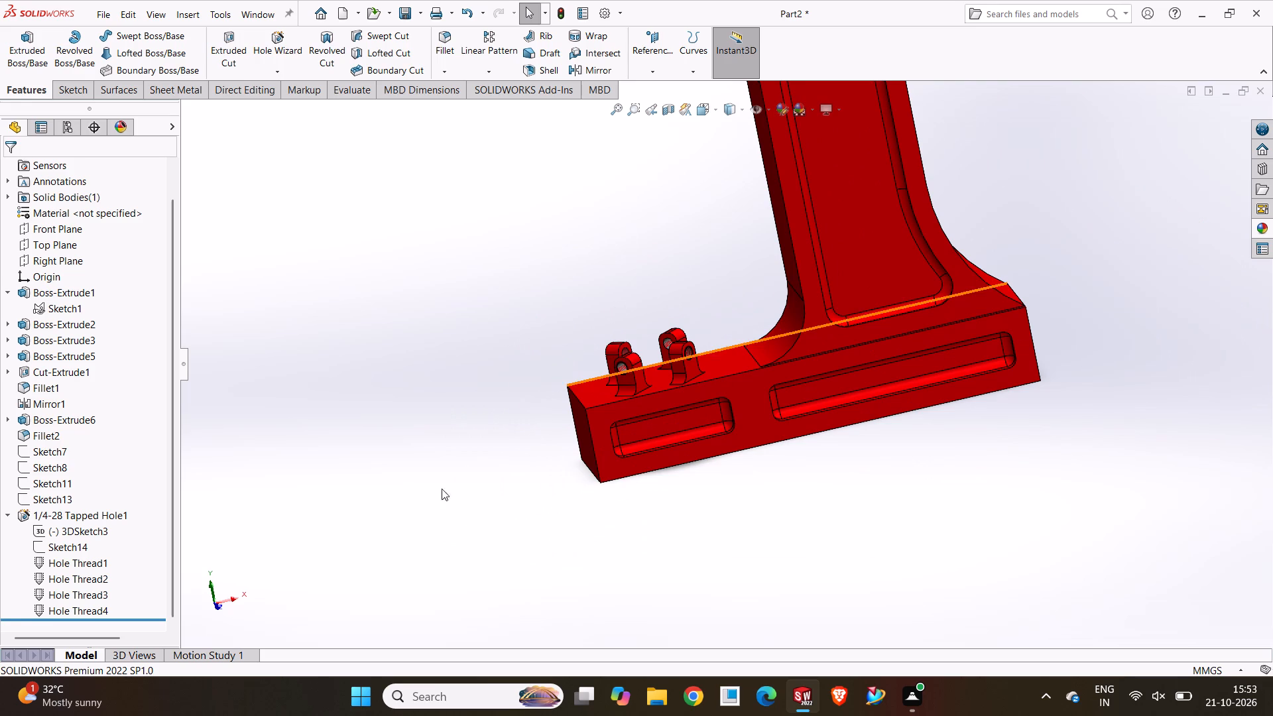
pyautogui.moveTo(432, 464); pyautogui.dragTo(530, 491, button='middle')
pyautogui.scroll(-4, 670, 383)
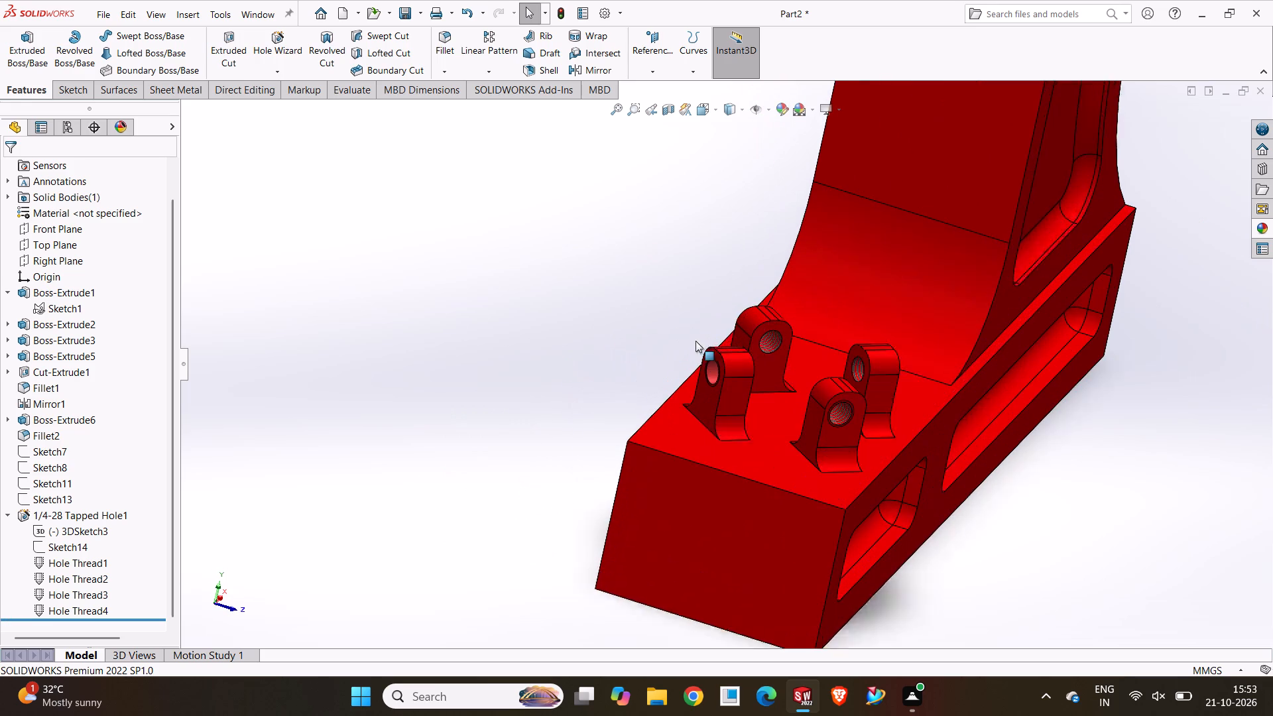
pyautogui.scroll(-1, 696, 341)
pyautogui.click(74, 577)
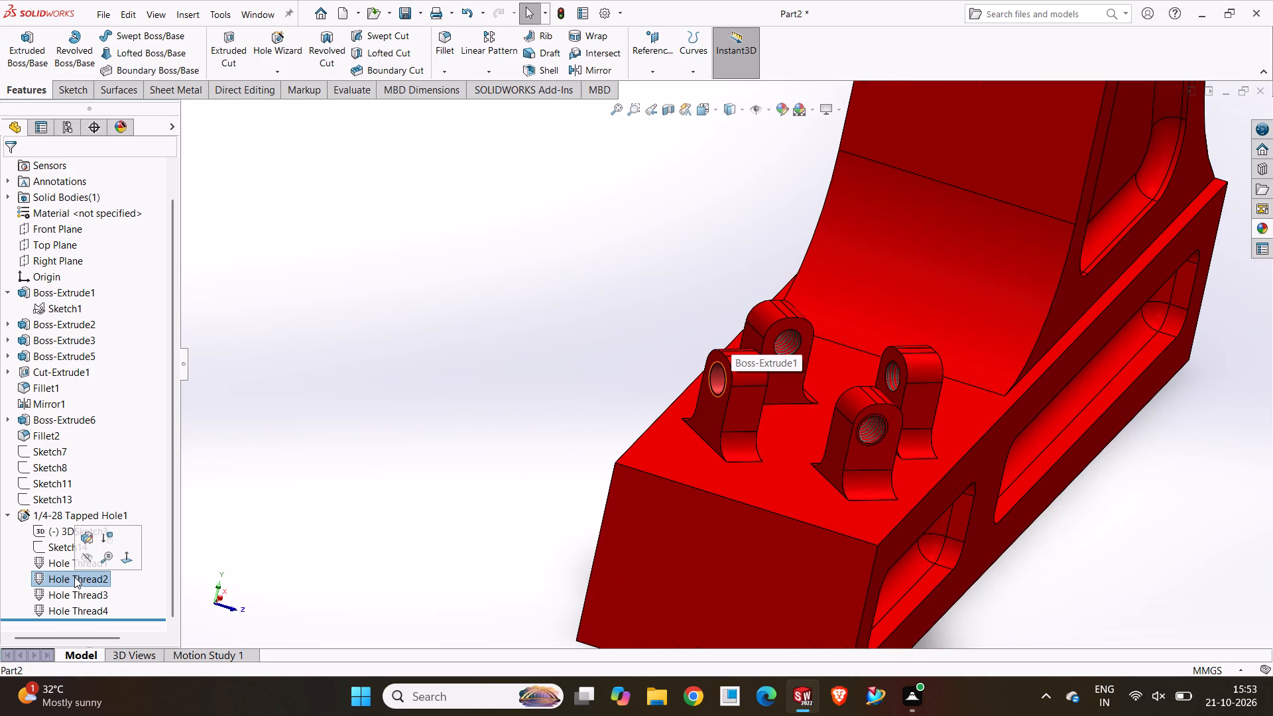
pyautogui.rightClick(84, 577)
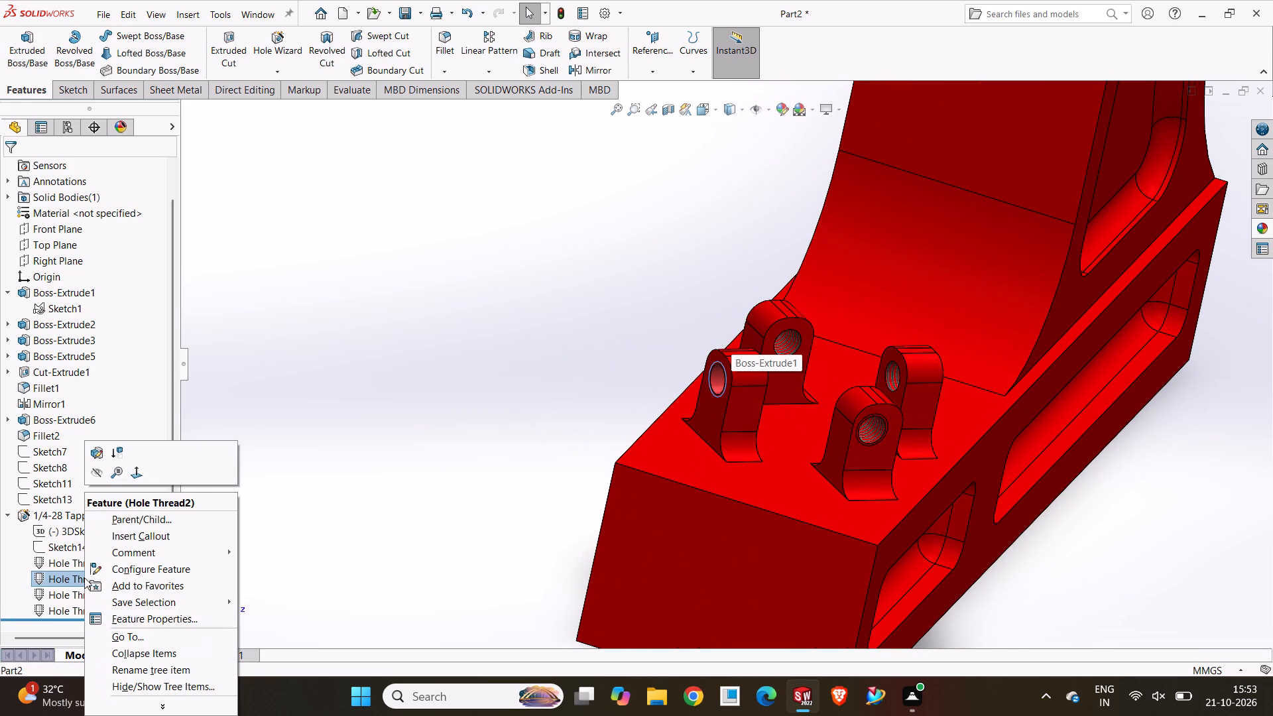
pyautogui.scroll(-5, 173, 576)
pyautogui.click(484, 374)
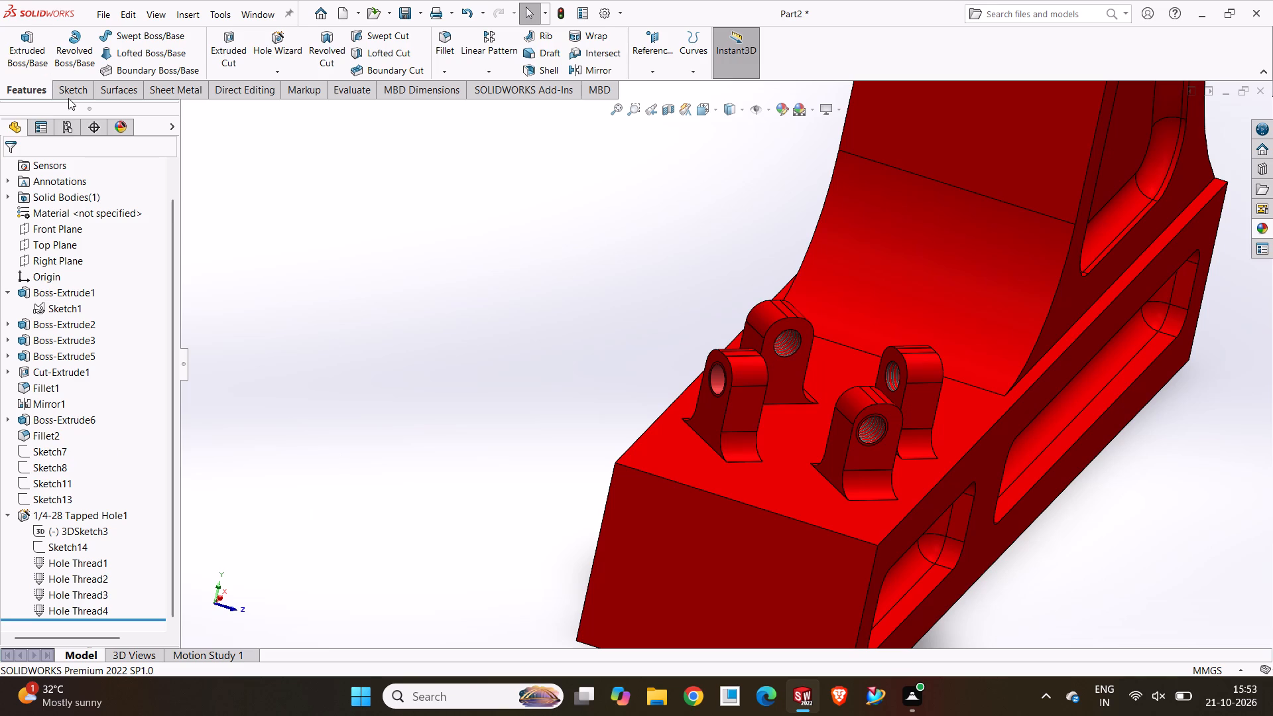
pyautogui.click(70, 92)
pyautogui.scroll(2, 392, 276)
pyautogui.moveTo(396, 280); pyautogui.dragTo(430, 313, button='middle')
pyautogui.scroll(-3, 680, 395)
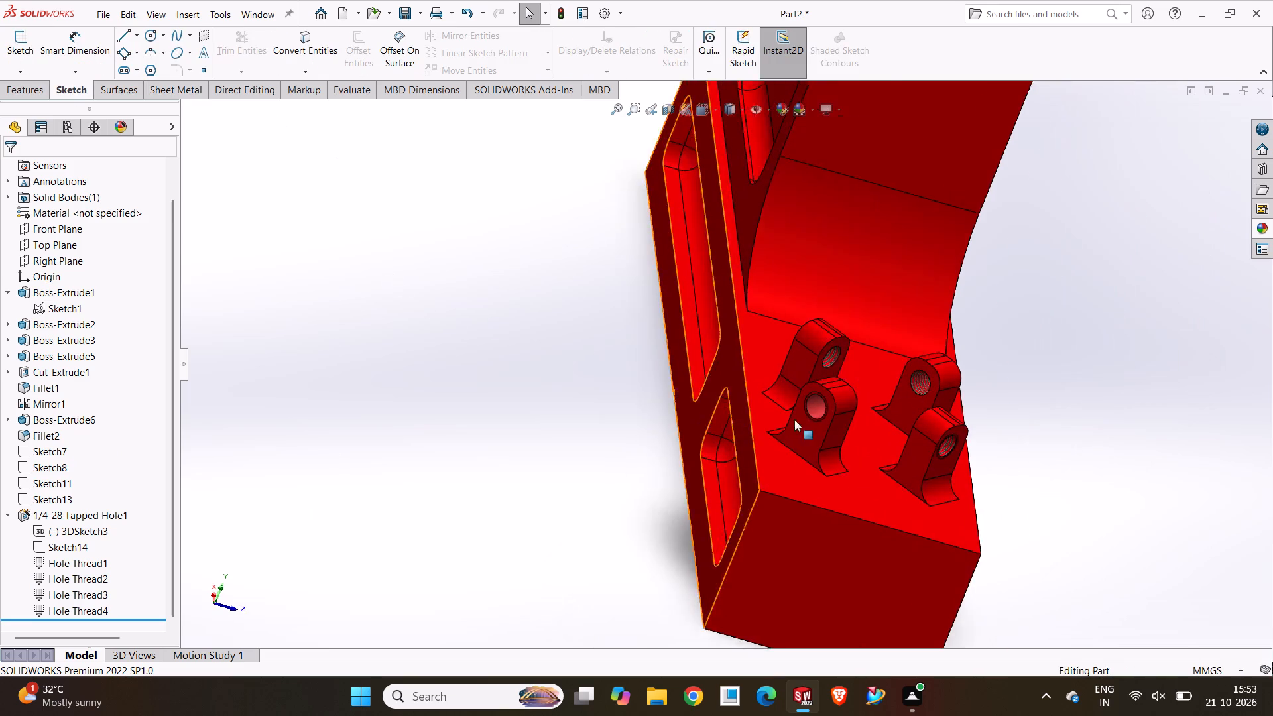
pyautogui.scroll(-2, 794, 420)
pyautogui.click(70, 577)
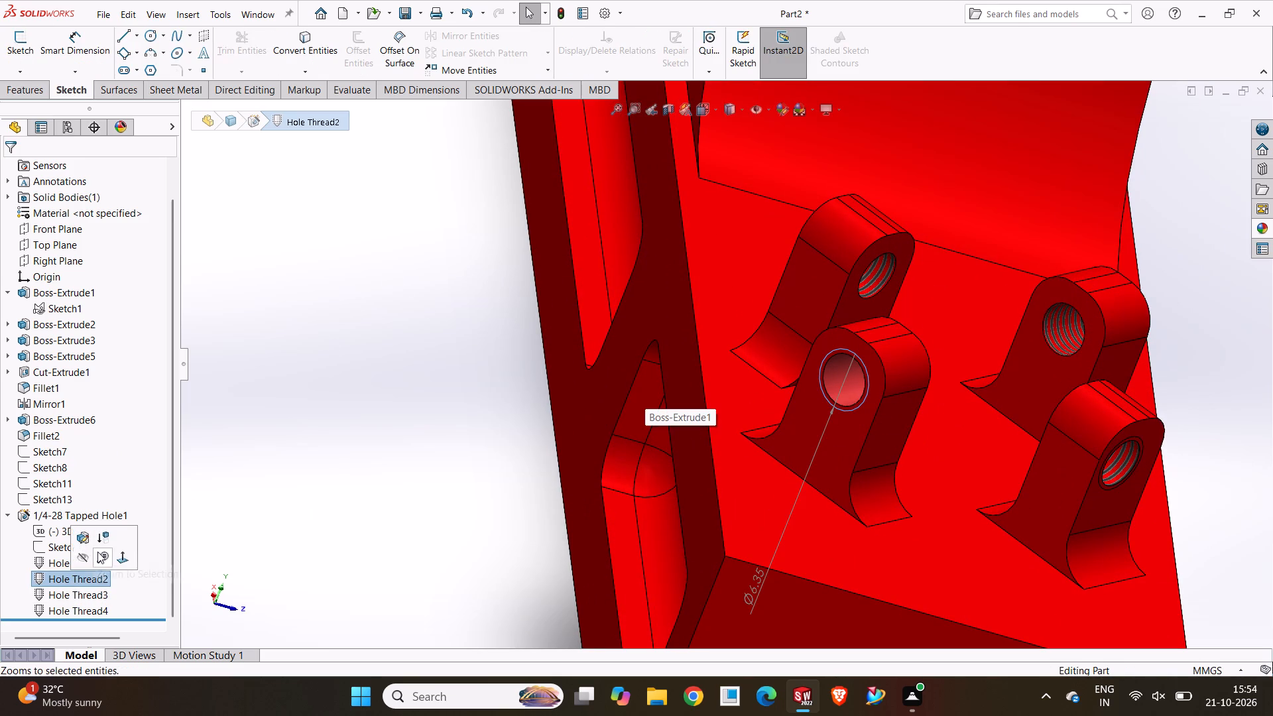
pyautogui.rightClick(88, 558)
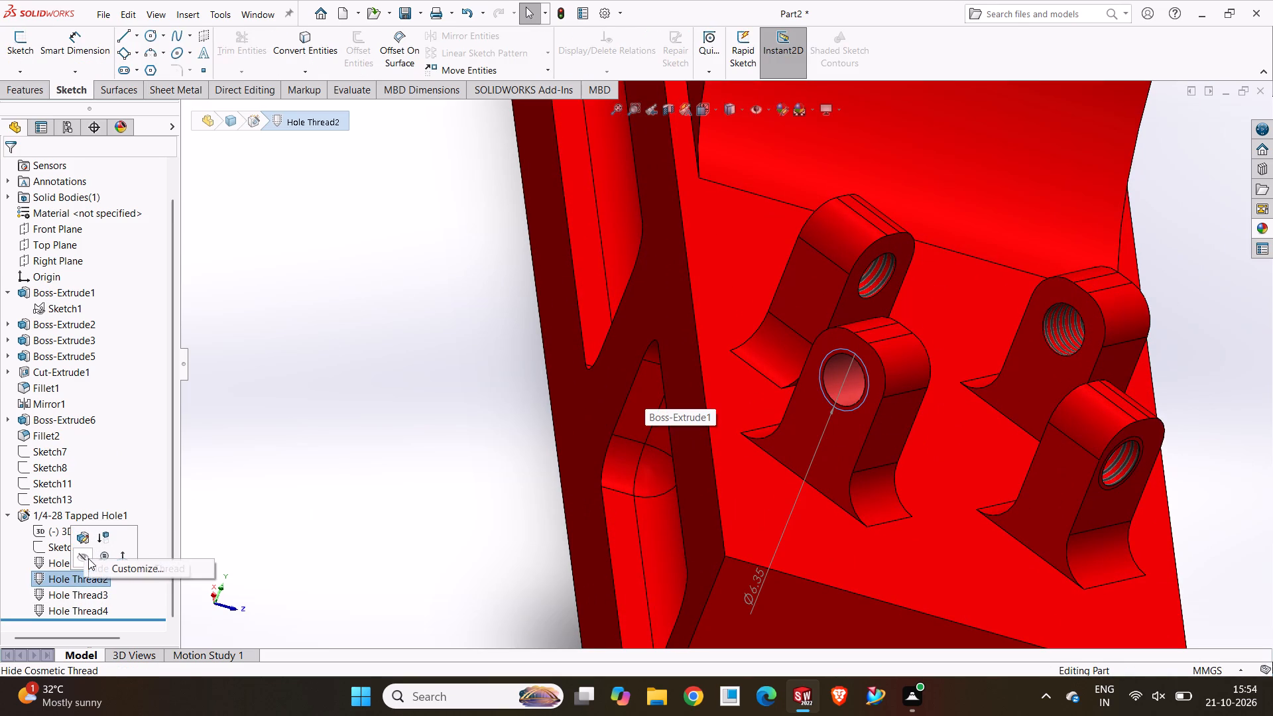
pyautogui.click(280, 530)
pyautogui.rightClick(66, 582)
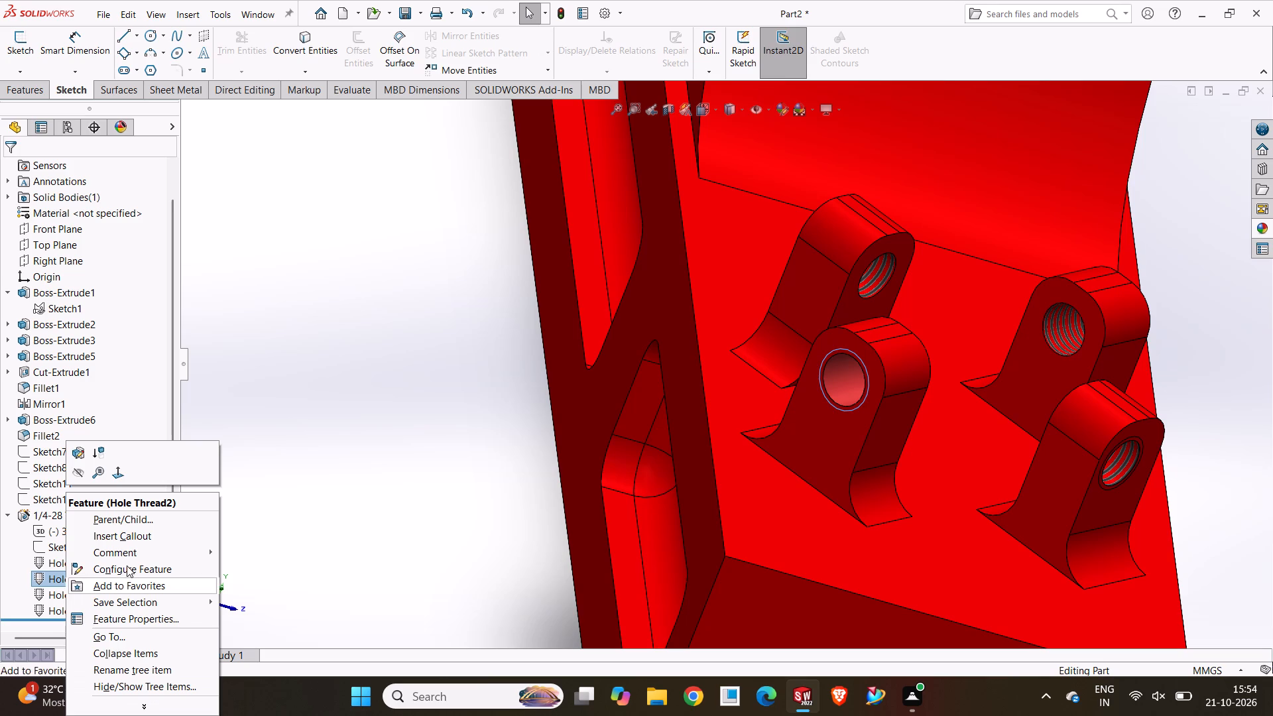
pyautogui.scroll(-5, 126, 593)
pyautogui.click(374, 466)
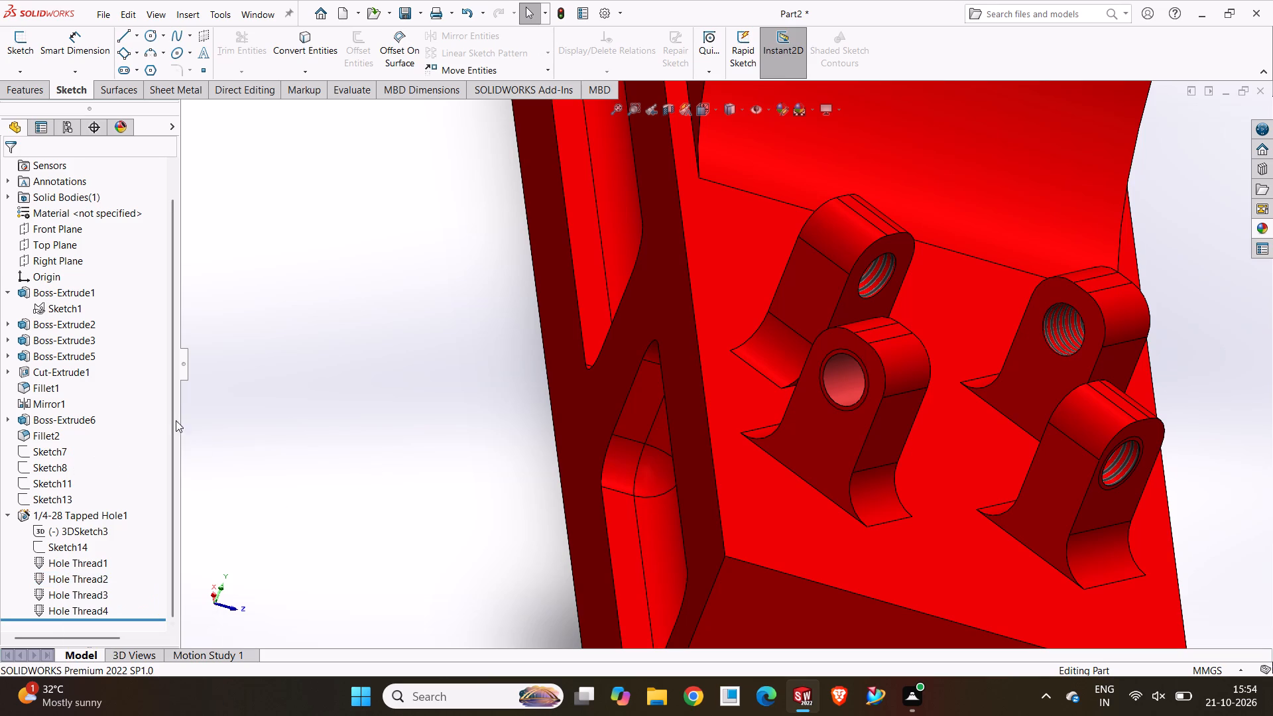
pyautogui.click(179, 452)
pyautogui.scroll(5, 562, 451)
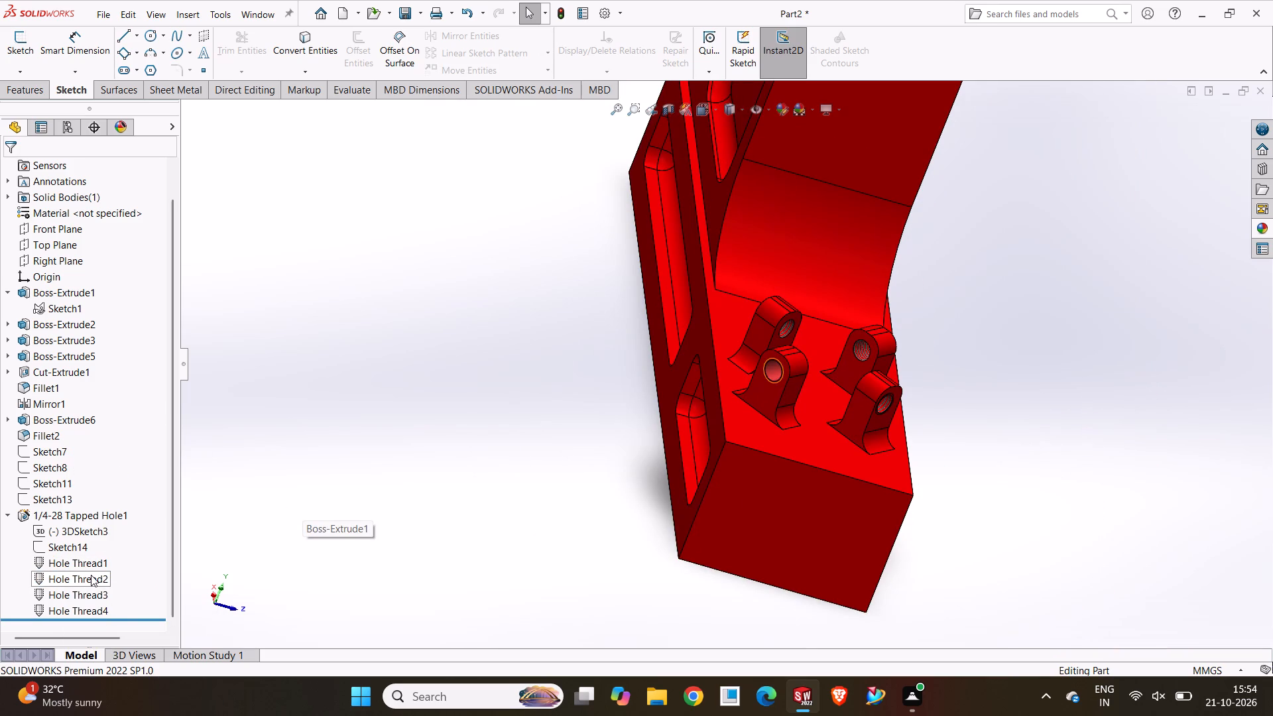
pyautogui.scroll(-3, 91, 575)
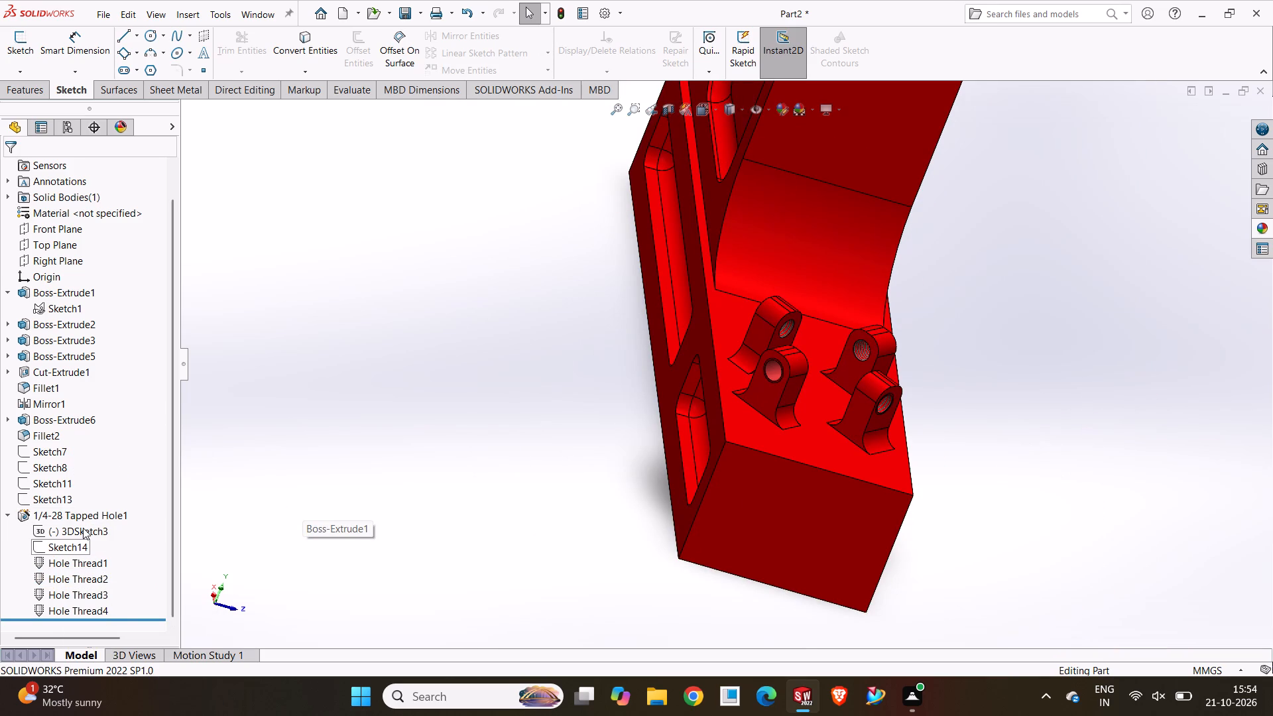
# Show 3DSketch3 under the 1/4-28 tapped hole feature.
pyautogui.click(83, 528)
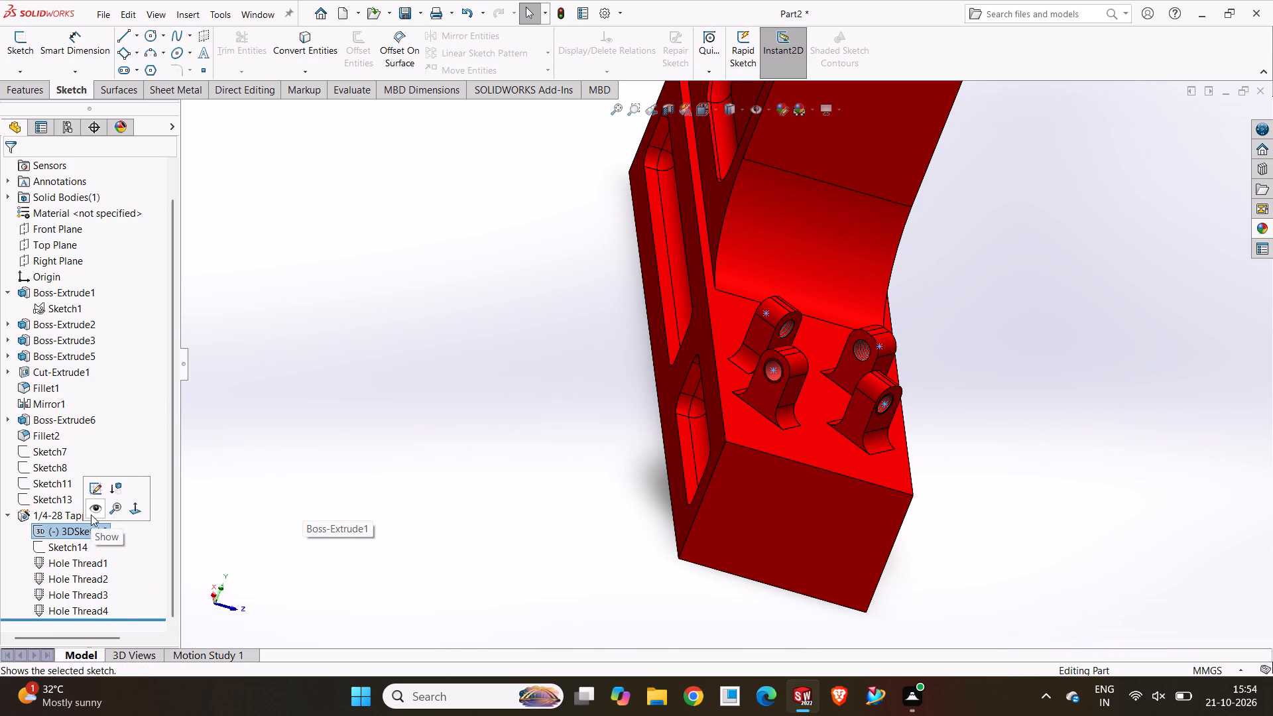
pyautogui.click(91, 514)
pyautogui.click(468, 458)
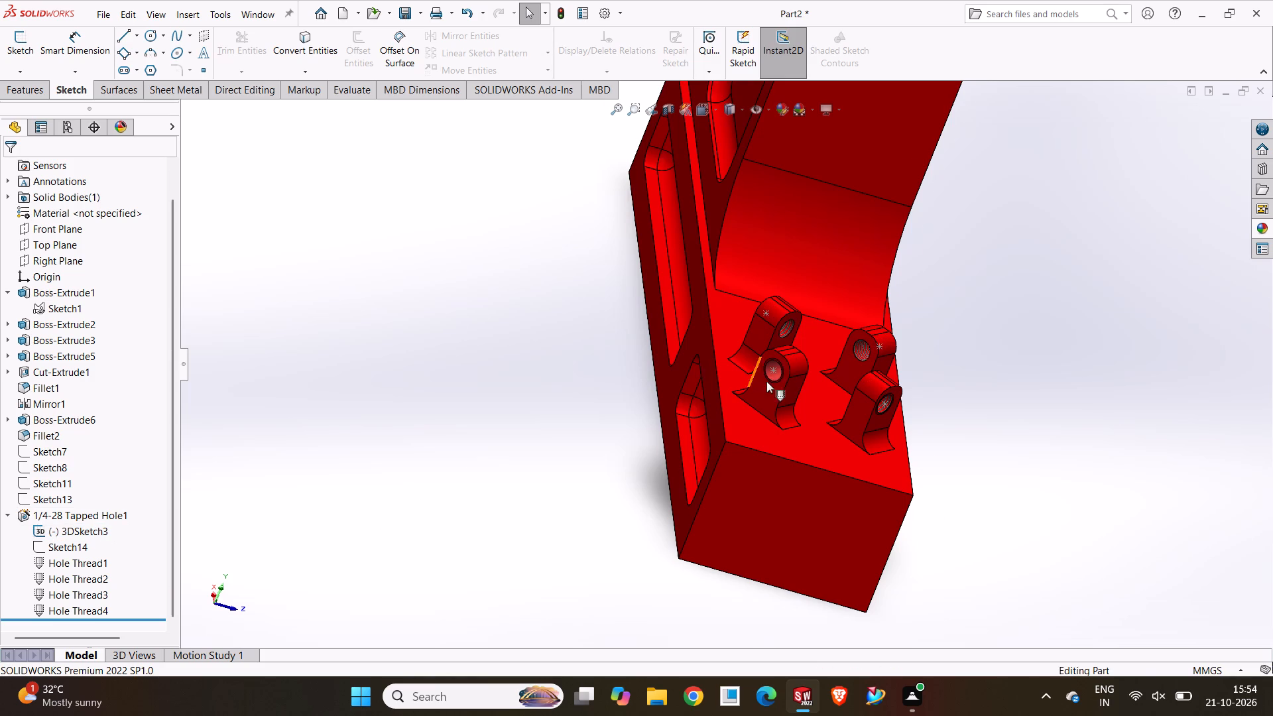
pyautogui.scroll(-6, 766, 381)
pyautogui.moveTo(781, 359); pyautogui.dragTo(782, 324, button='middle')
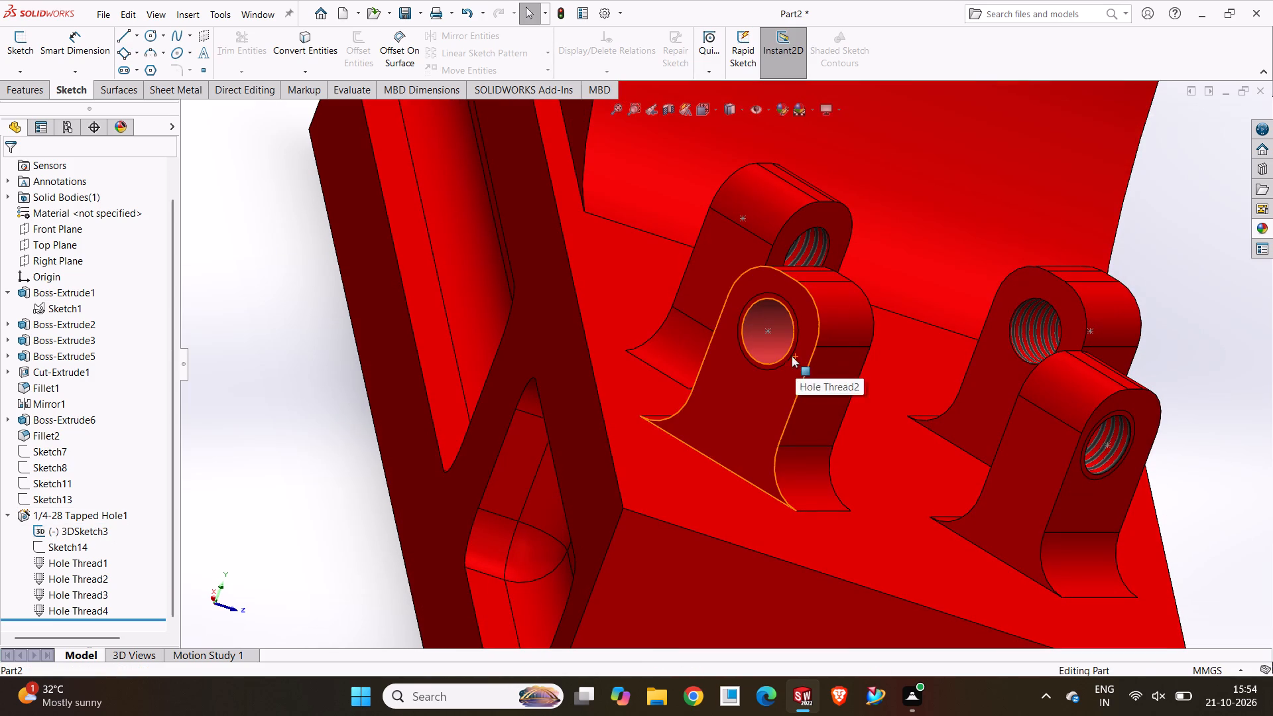
# Rebuild the part, and rebuild it again with the face of the Hole Thread2 hole selected.
pyautogui.click(554, 11)
pyautogui.click(755, 349)
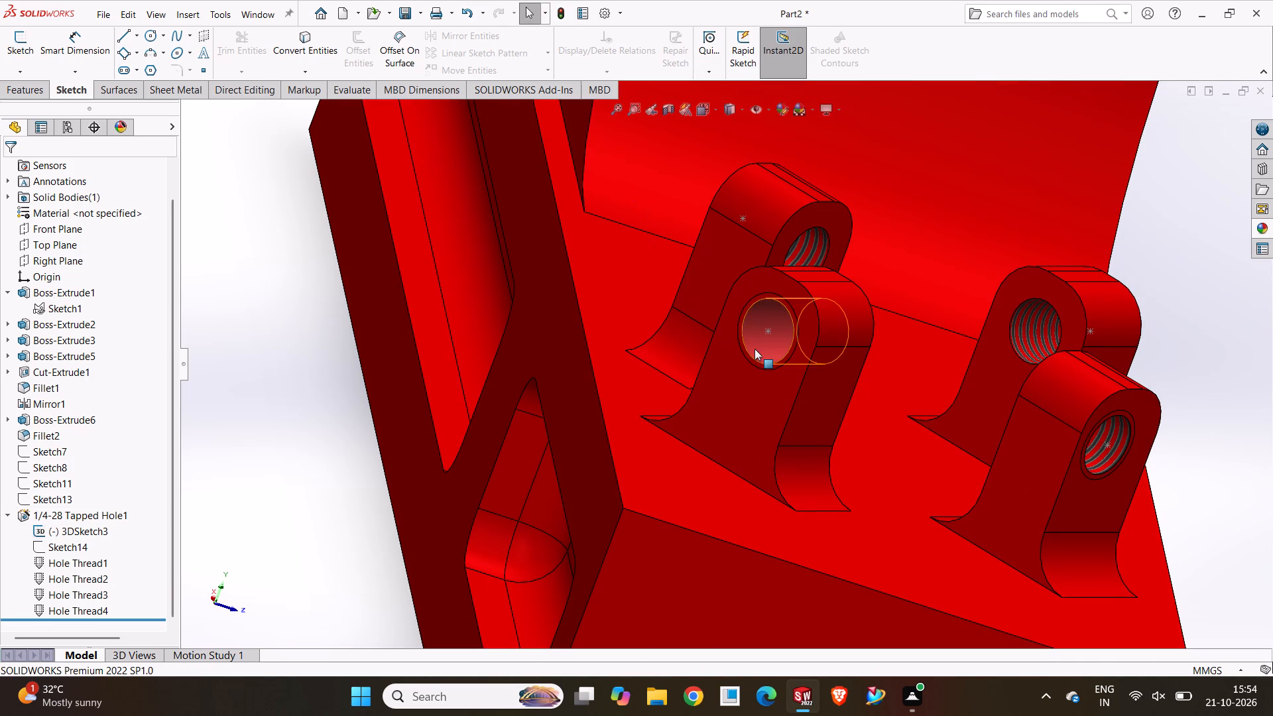
pyautogui.click(564, 9)
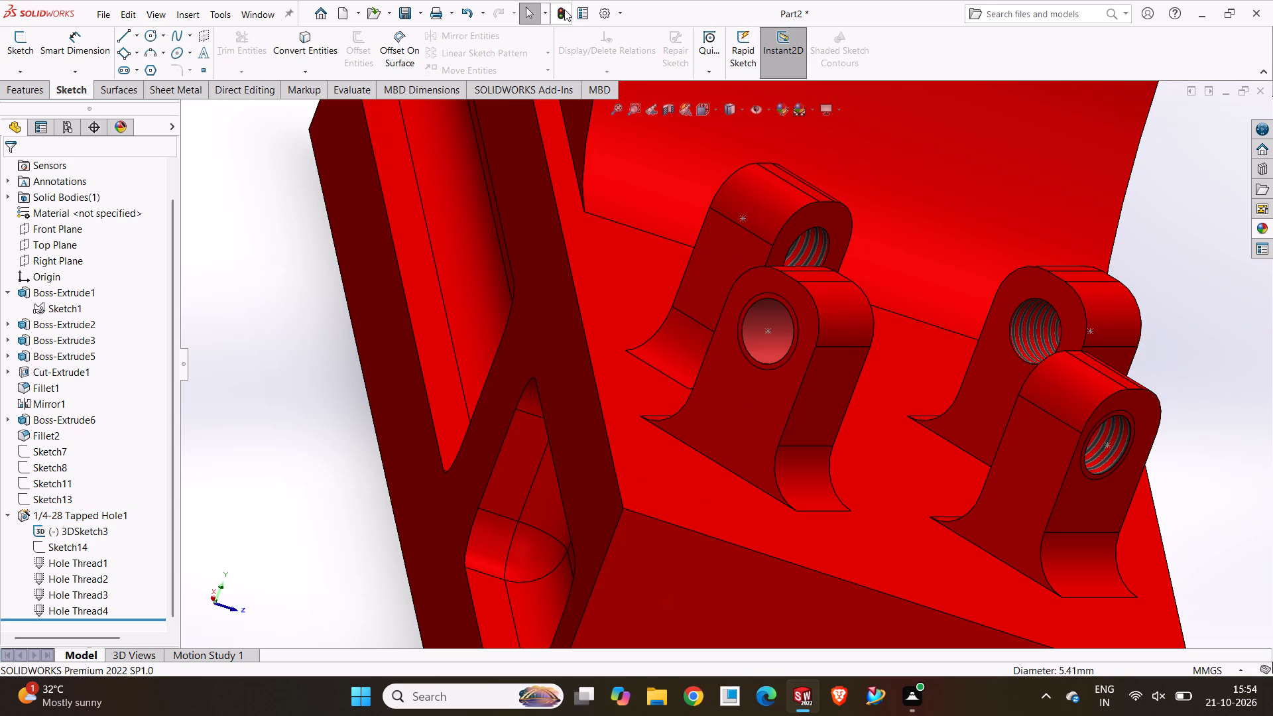
pyautogui.click(242, 339)
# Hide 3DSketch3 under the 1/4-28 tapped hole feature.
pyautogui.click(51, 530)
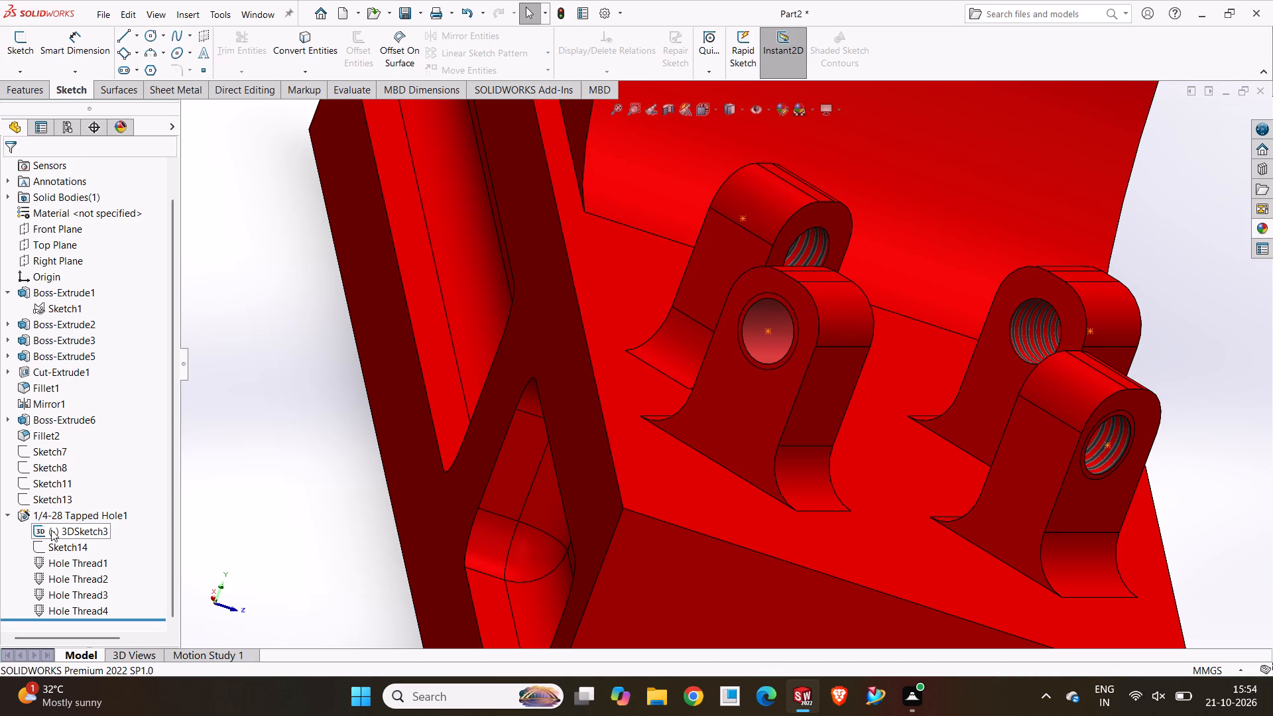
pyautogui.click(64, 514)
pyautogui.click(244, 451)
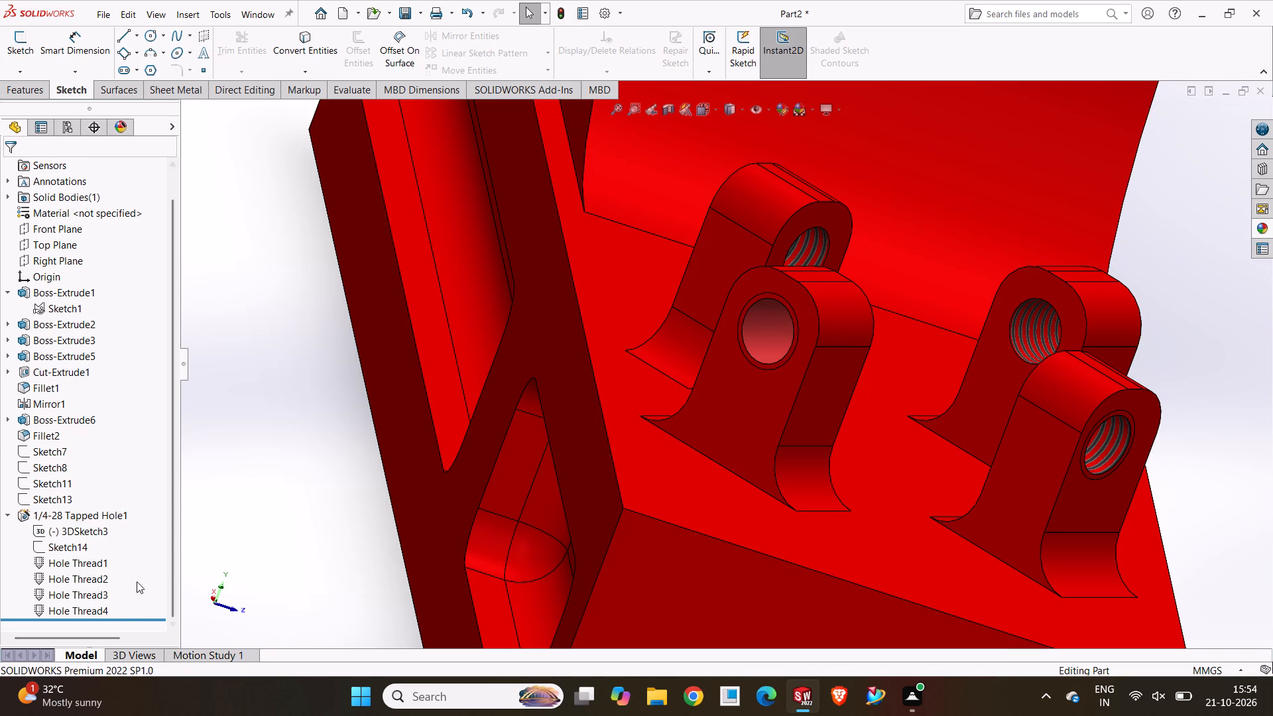
# Edit the Hole Thread2 cosmetic thread, toggling the Show type option of its thread callout.
pyautogui.click(70, 575)
pyautogui.rightClick(70, 575)
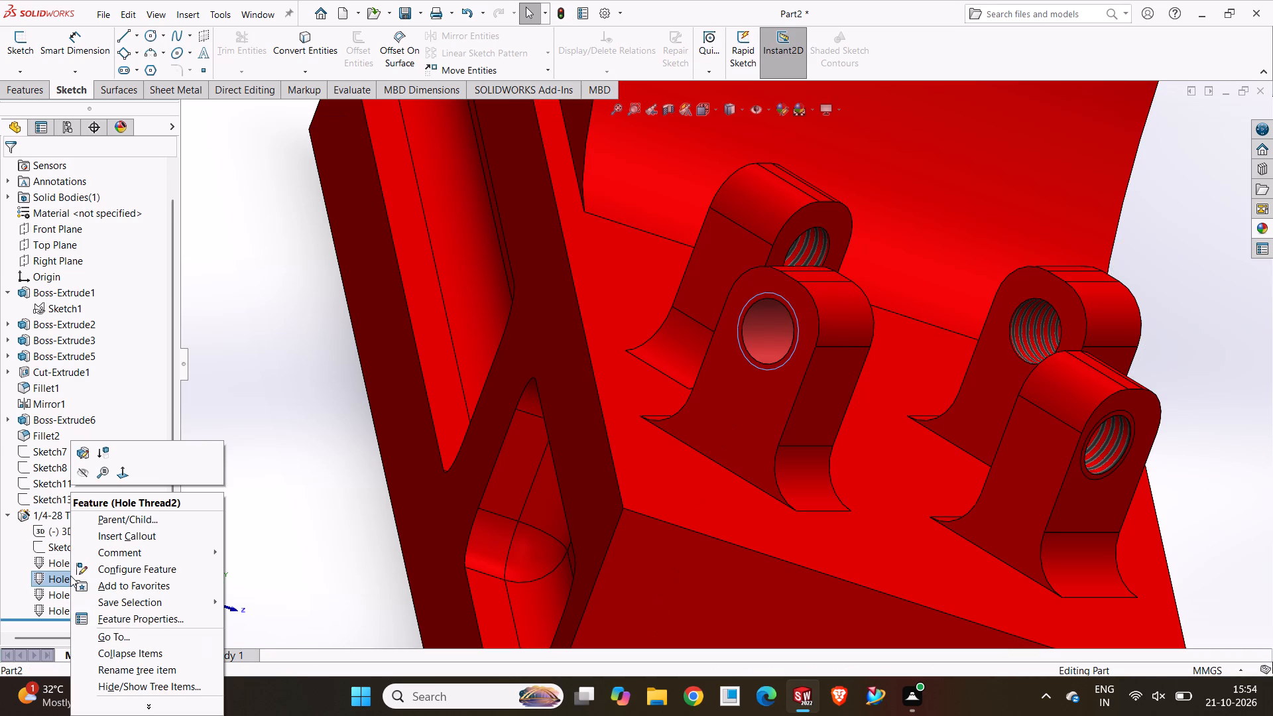
pyautogui.click(85, 452)
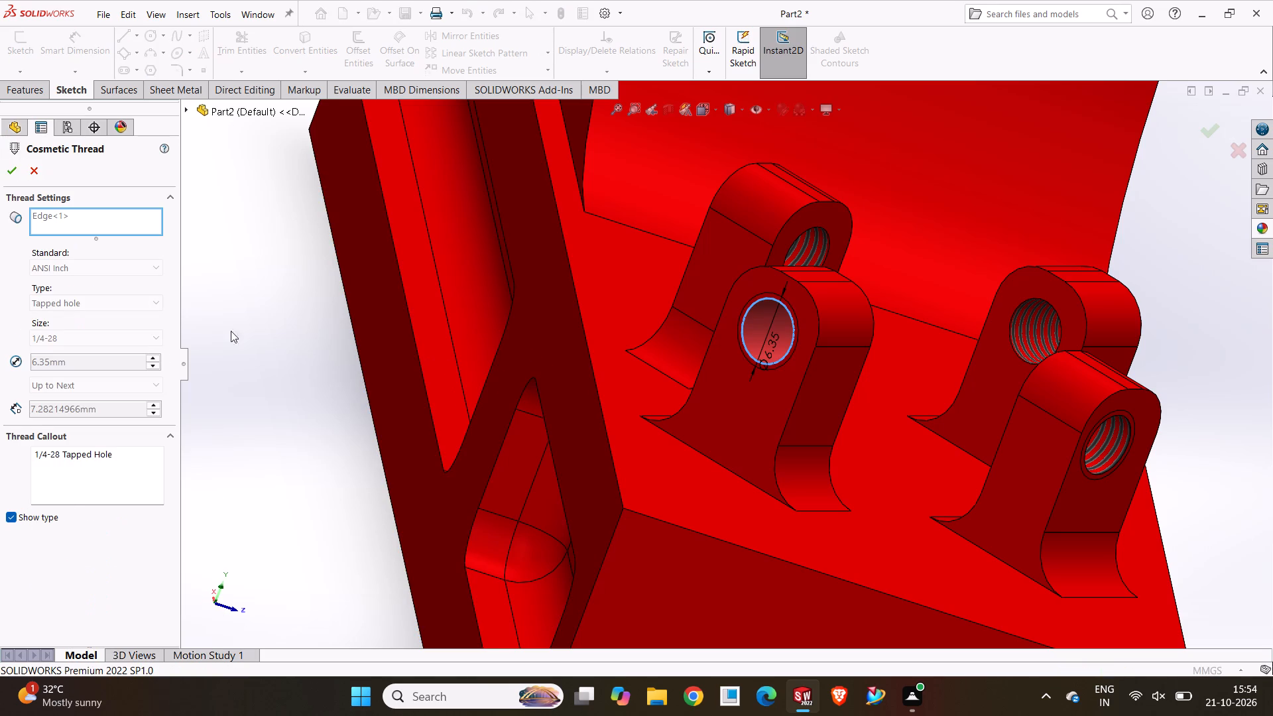
pyautogui.click(50, 515)
pyautogui.click(50, 515)
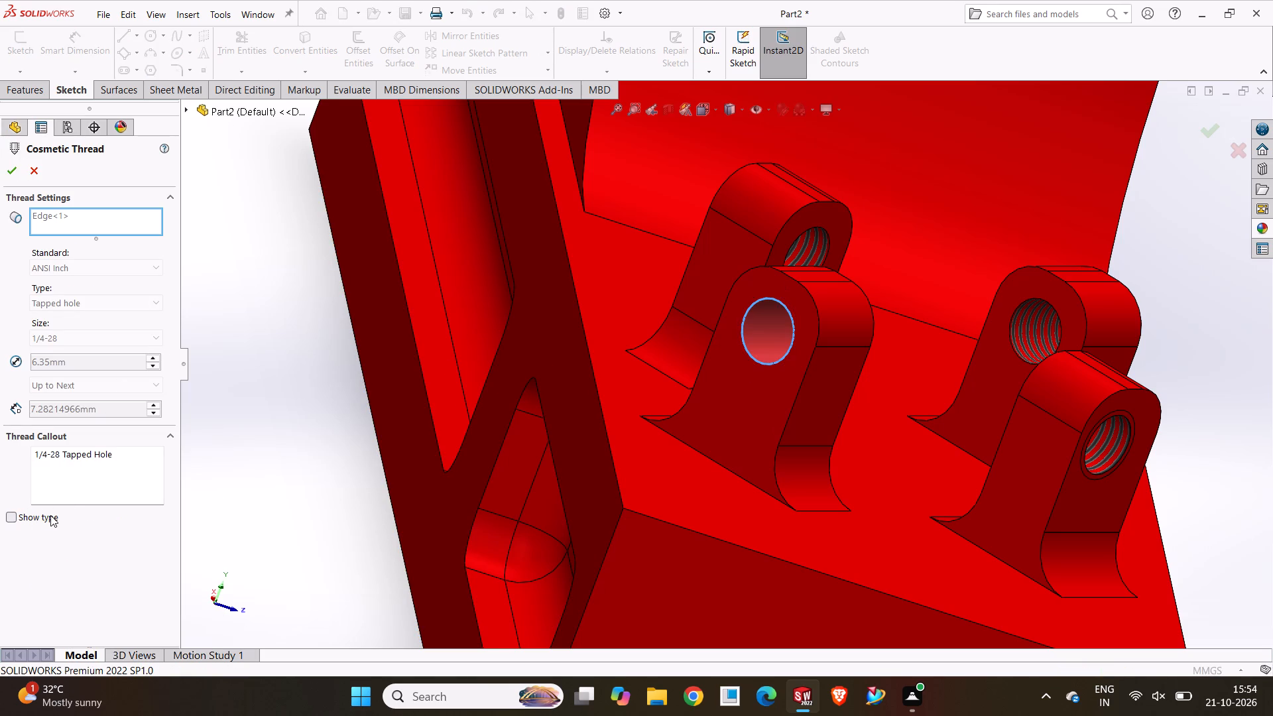
pyautogui.click(9, 166)
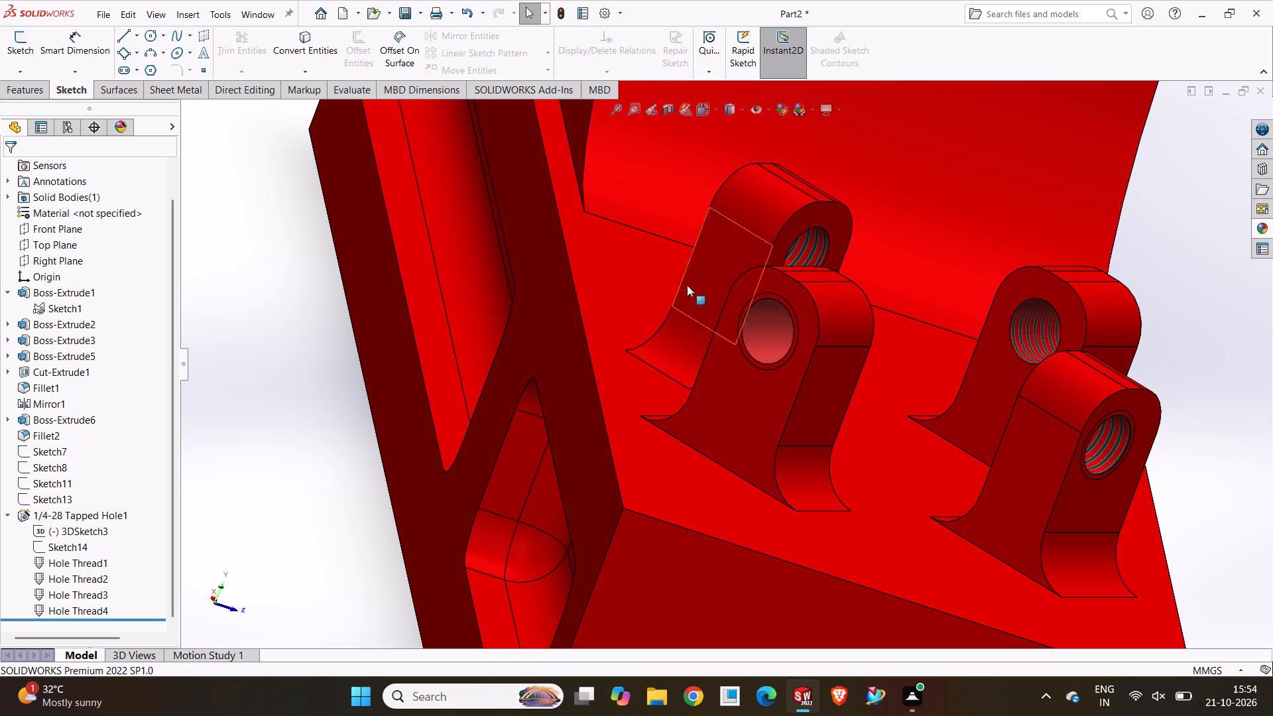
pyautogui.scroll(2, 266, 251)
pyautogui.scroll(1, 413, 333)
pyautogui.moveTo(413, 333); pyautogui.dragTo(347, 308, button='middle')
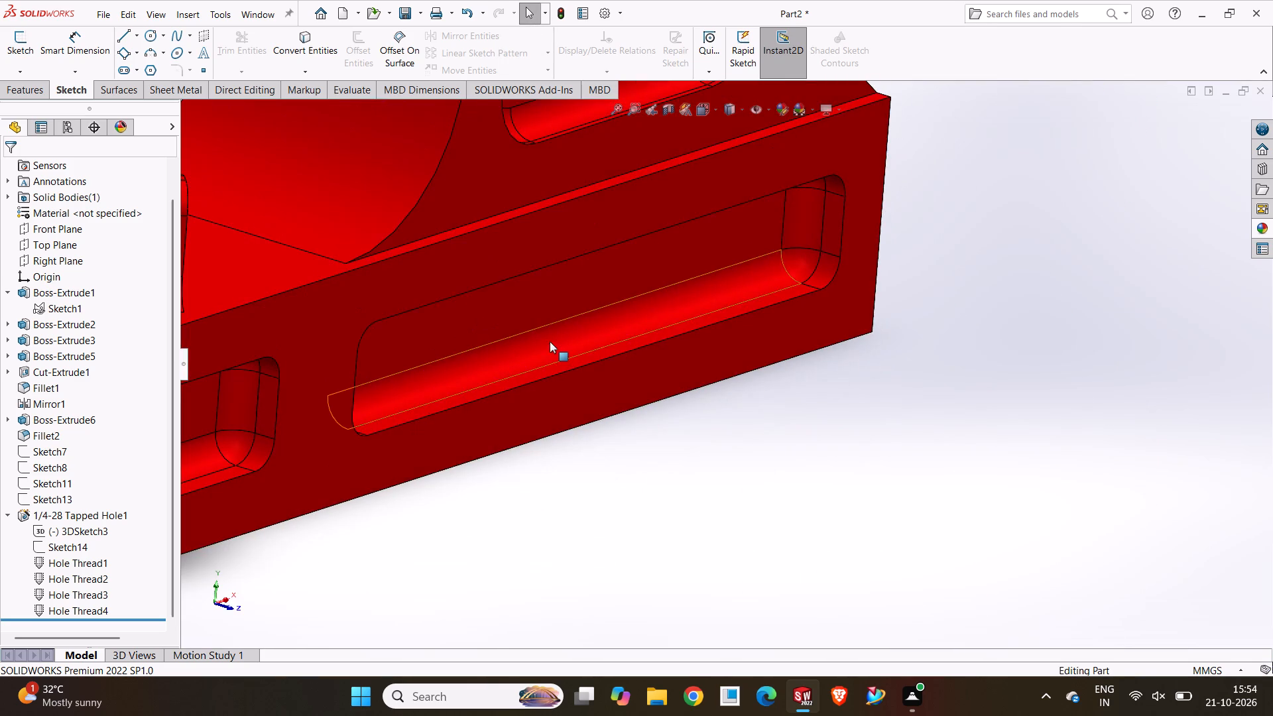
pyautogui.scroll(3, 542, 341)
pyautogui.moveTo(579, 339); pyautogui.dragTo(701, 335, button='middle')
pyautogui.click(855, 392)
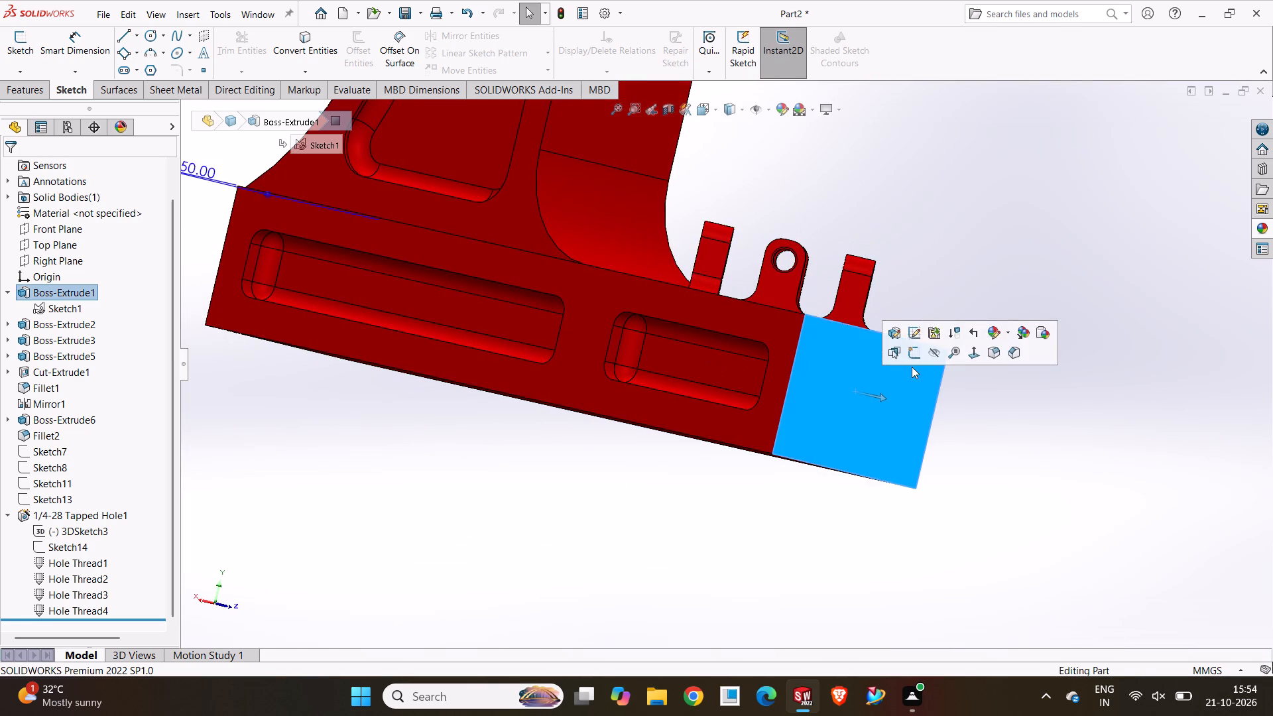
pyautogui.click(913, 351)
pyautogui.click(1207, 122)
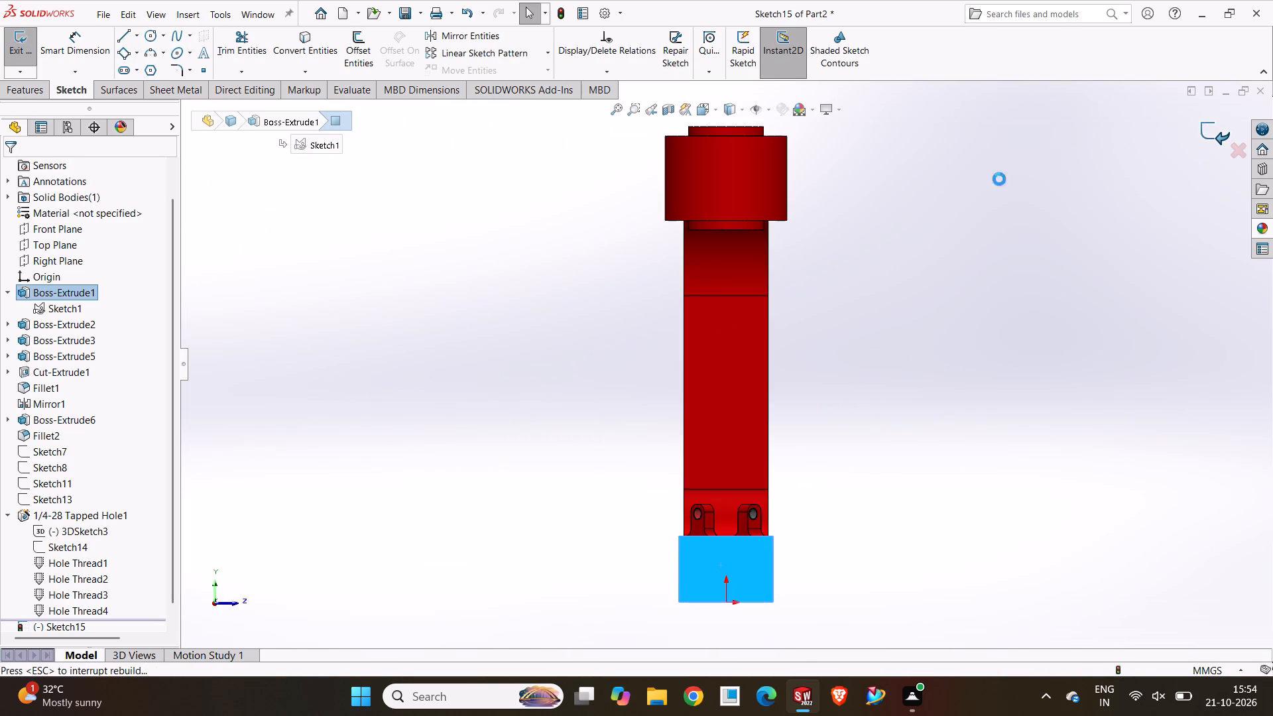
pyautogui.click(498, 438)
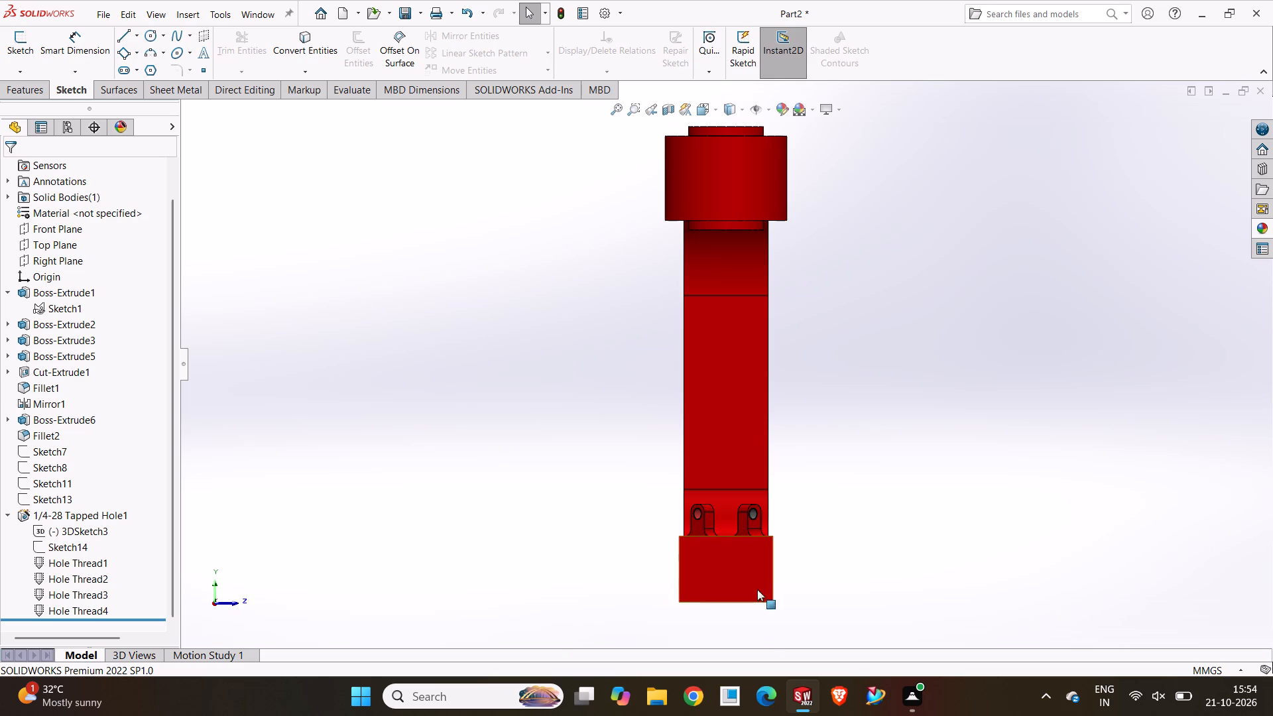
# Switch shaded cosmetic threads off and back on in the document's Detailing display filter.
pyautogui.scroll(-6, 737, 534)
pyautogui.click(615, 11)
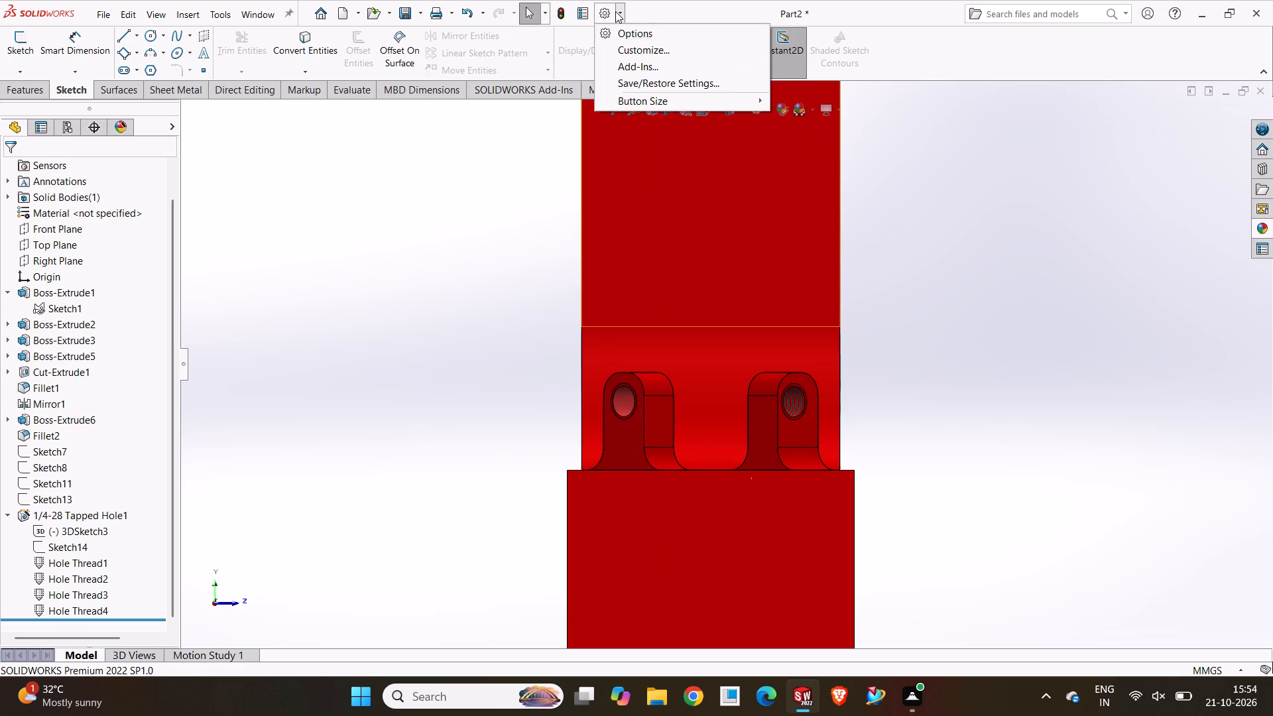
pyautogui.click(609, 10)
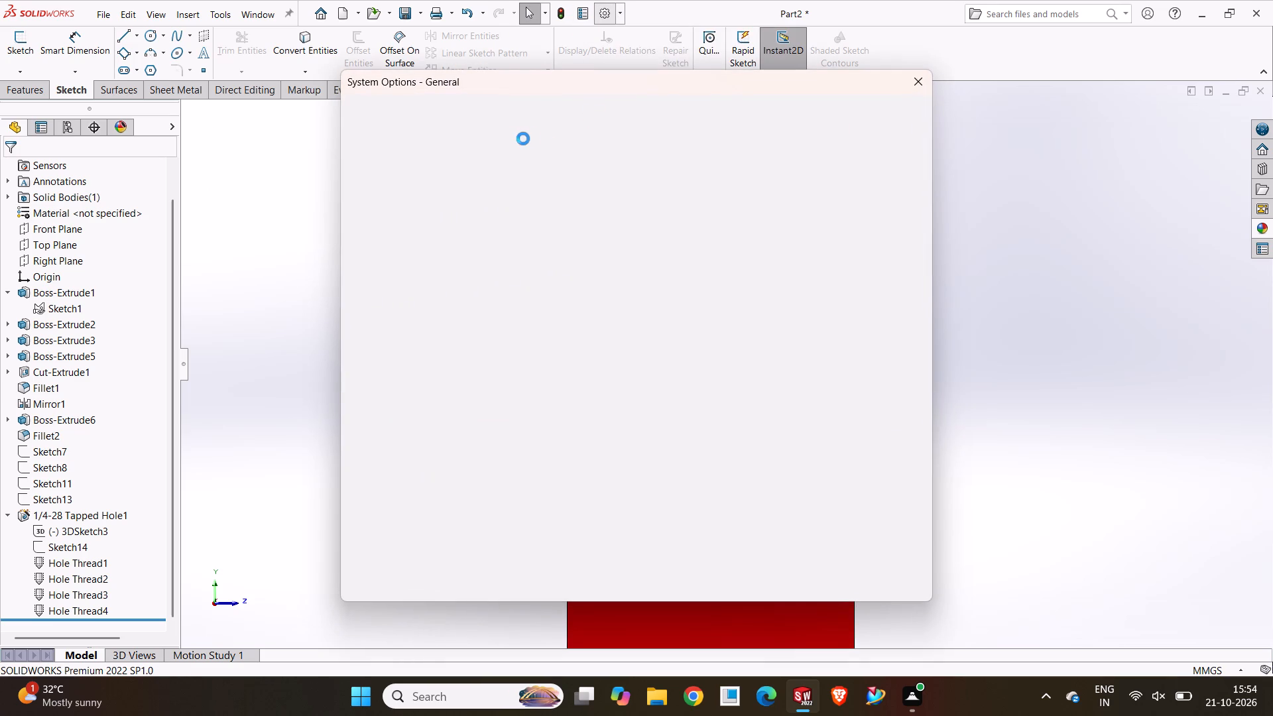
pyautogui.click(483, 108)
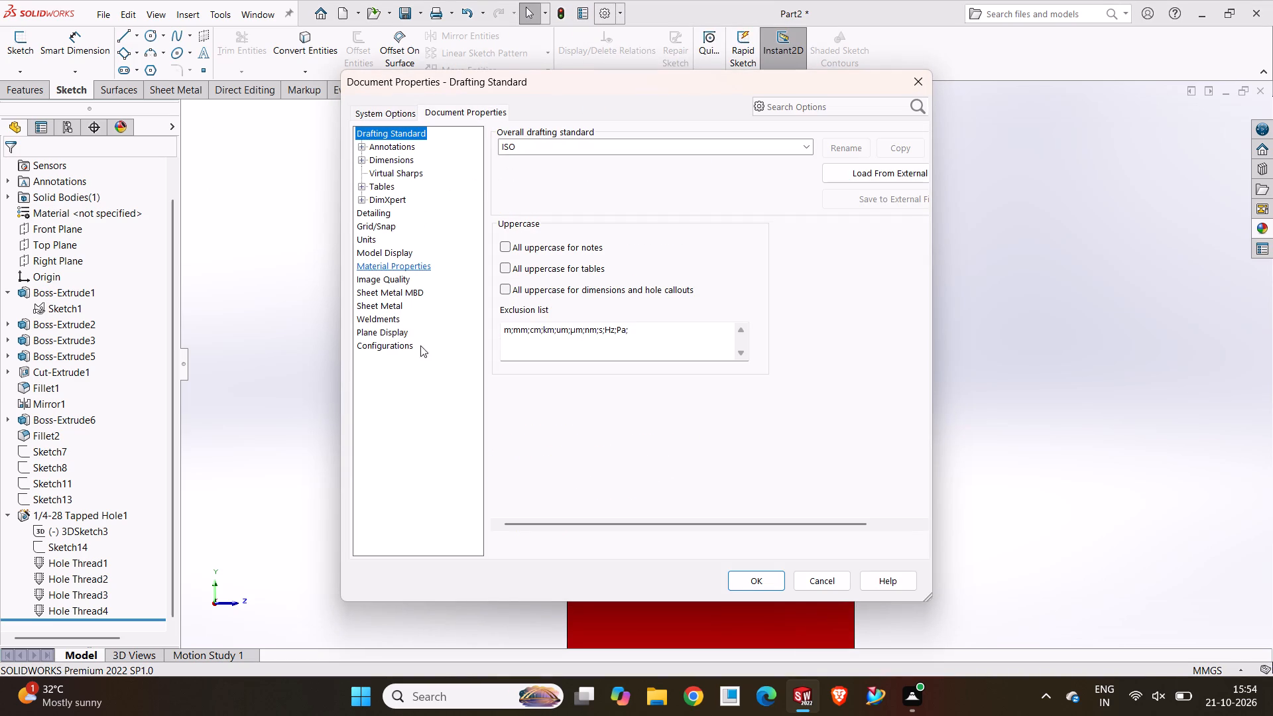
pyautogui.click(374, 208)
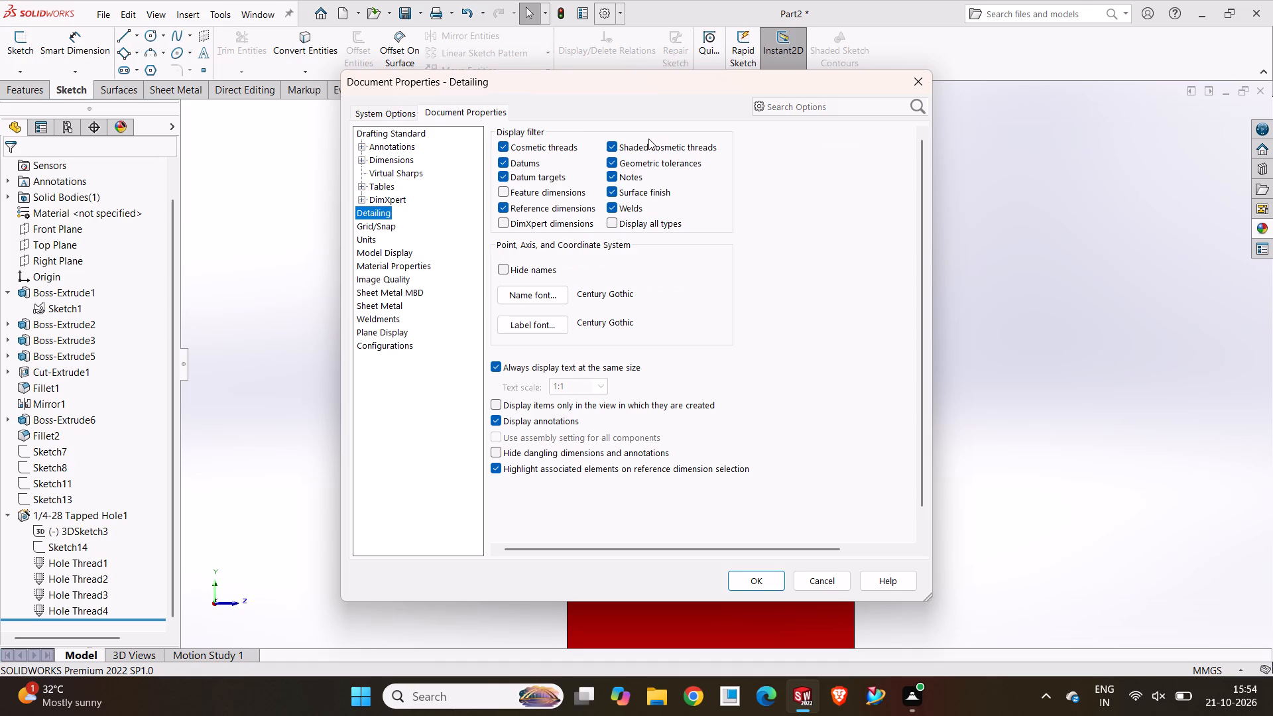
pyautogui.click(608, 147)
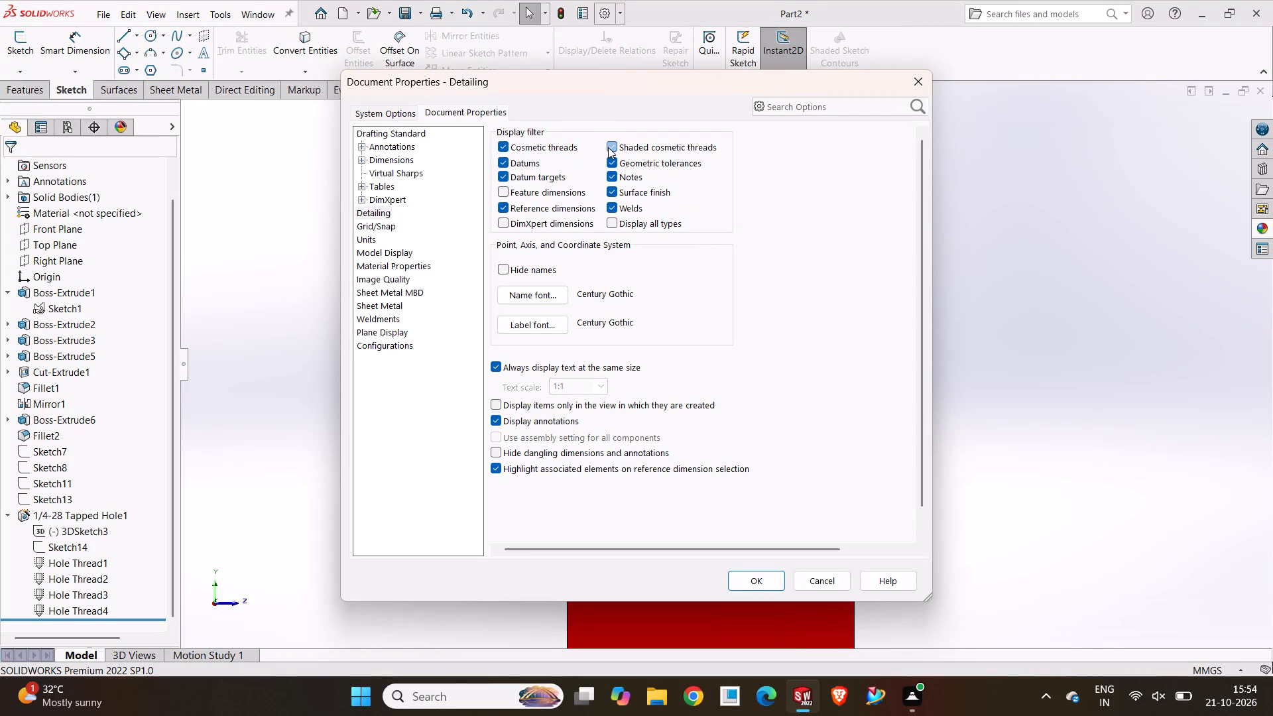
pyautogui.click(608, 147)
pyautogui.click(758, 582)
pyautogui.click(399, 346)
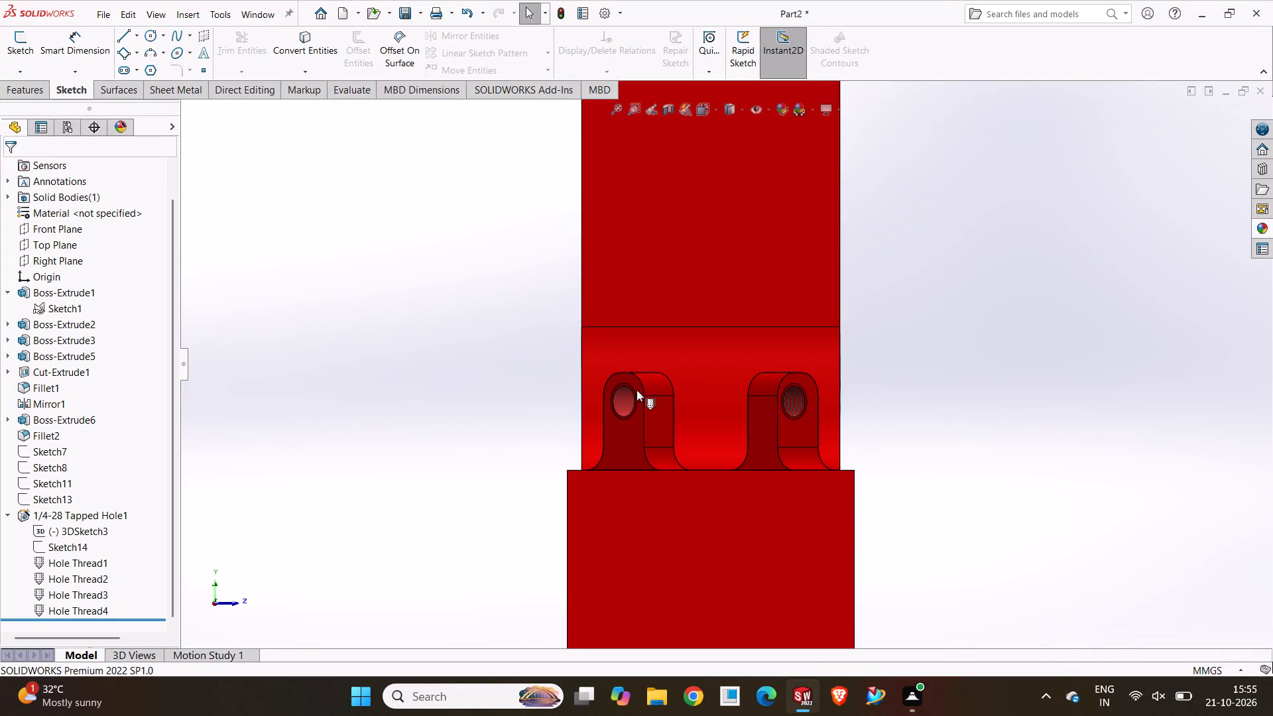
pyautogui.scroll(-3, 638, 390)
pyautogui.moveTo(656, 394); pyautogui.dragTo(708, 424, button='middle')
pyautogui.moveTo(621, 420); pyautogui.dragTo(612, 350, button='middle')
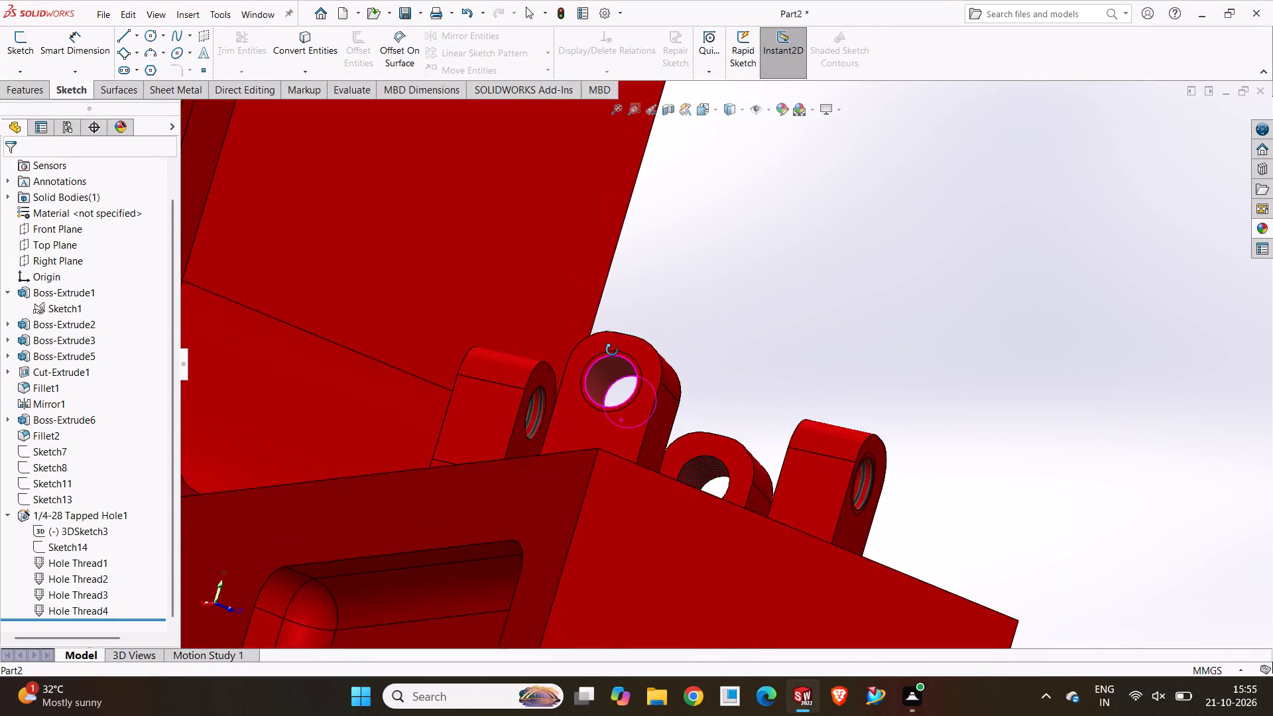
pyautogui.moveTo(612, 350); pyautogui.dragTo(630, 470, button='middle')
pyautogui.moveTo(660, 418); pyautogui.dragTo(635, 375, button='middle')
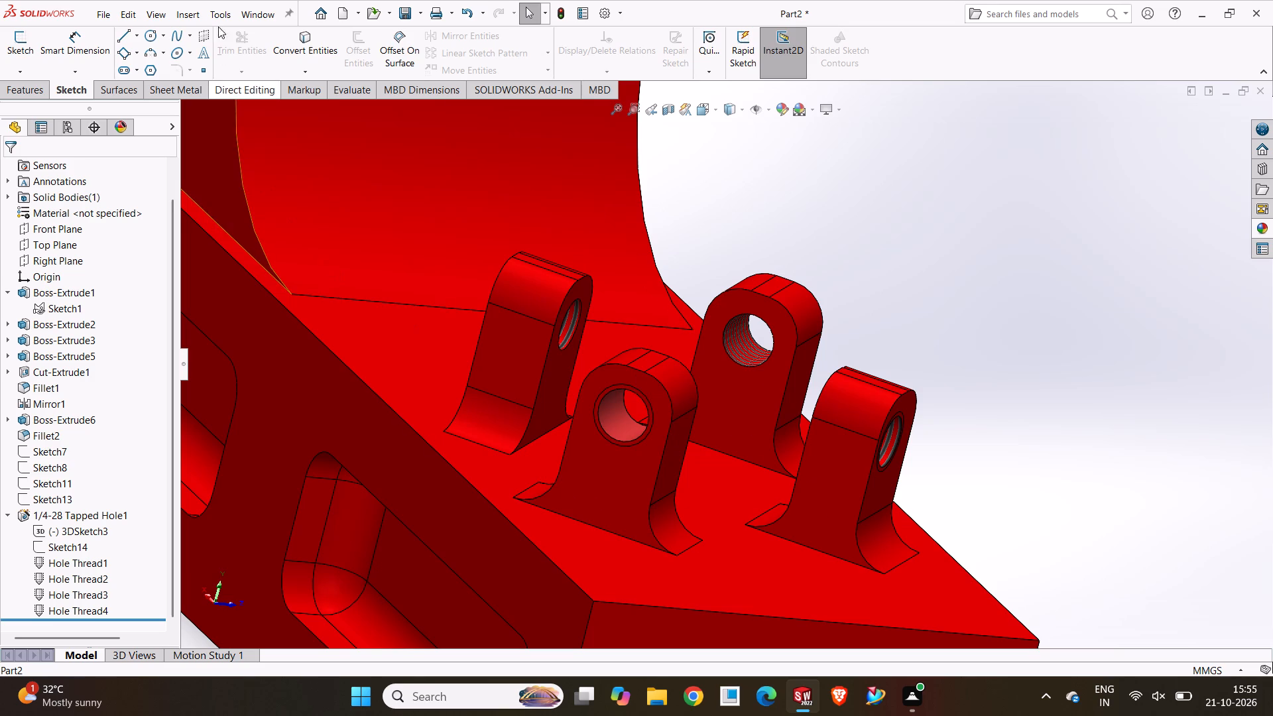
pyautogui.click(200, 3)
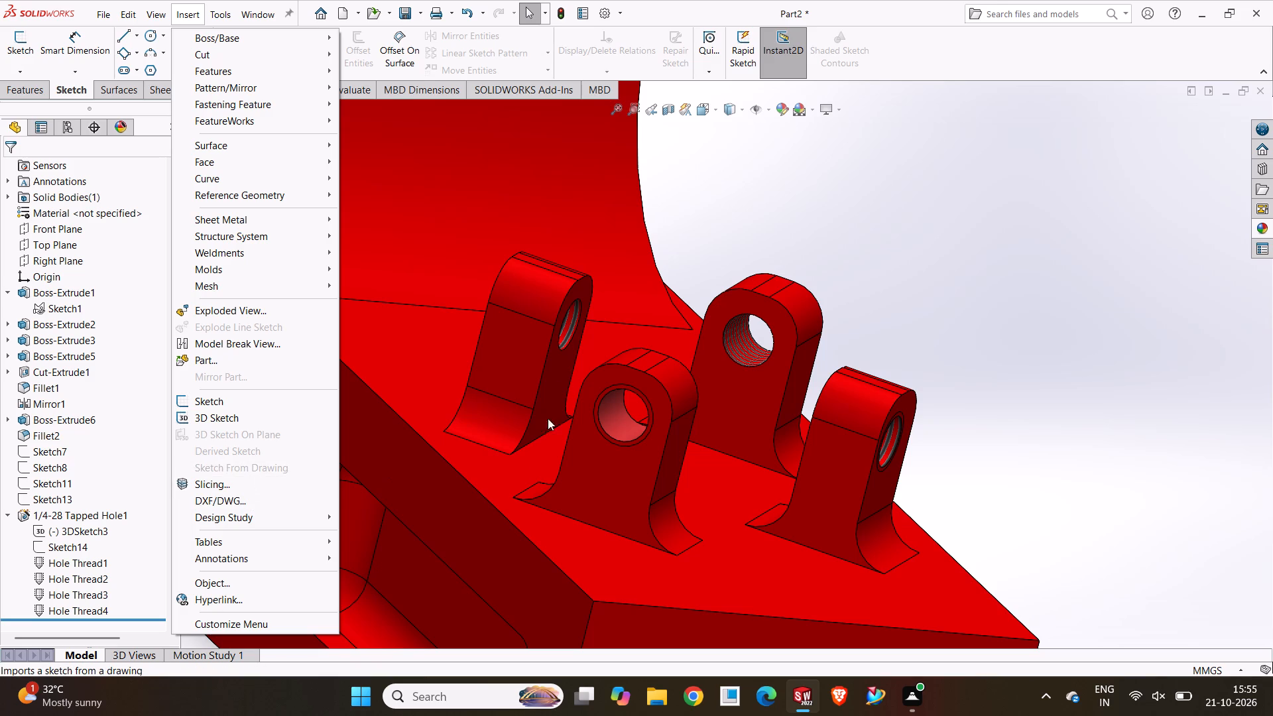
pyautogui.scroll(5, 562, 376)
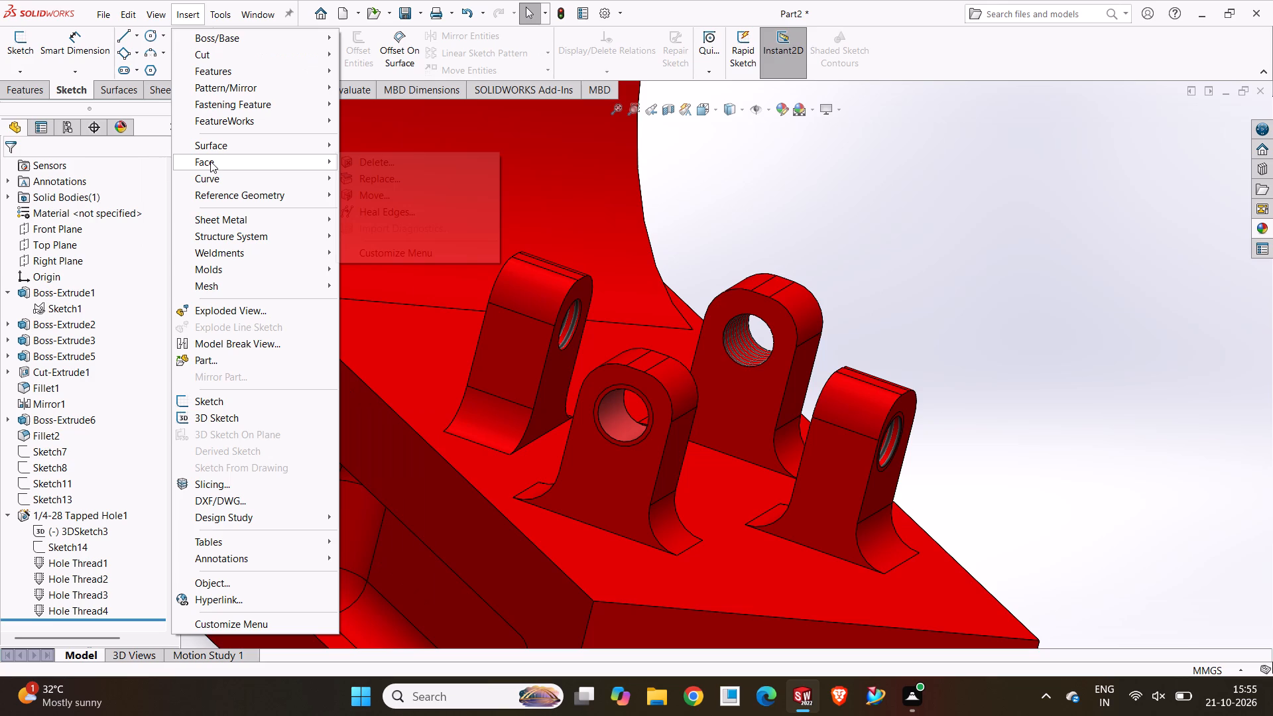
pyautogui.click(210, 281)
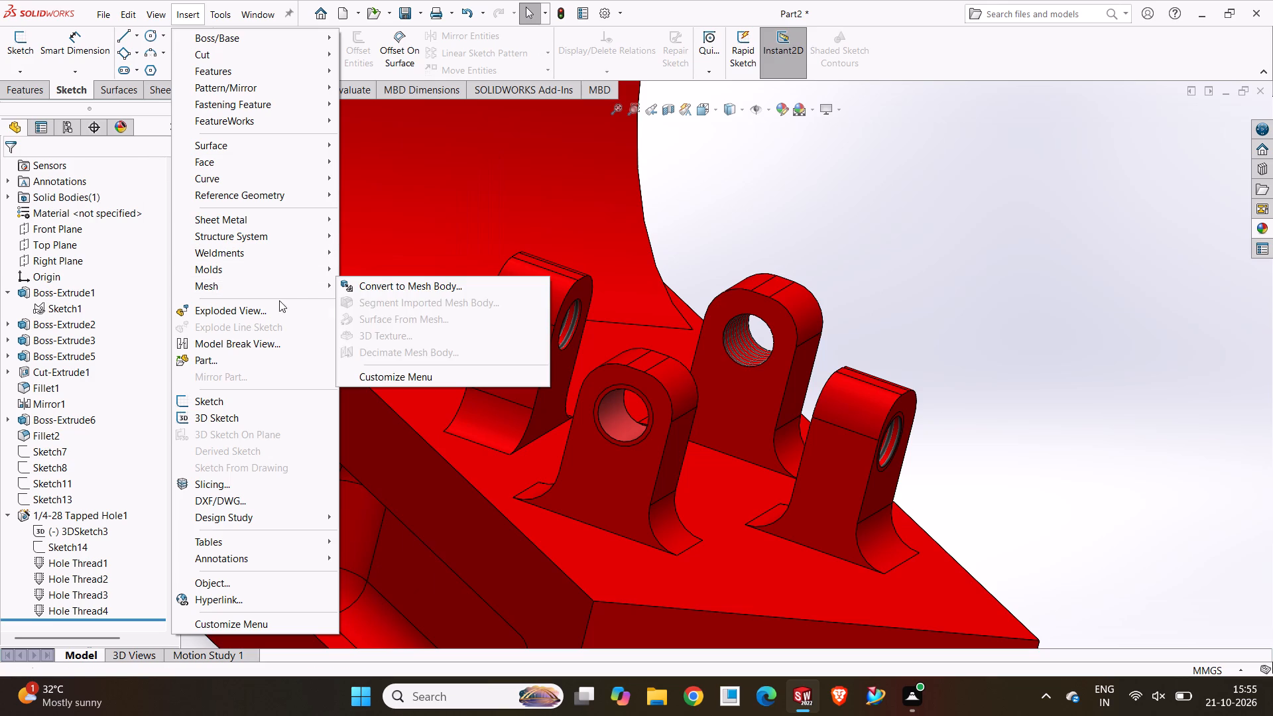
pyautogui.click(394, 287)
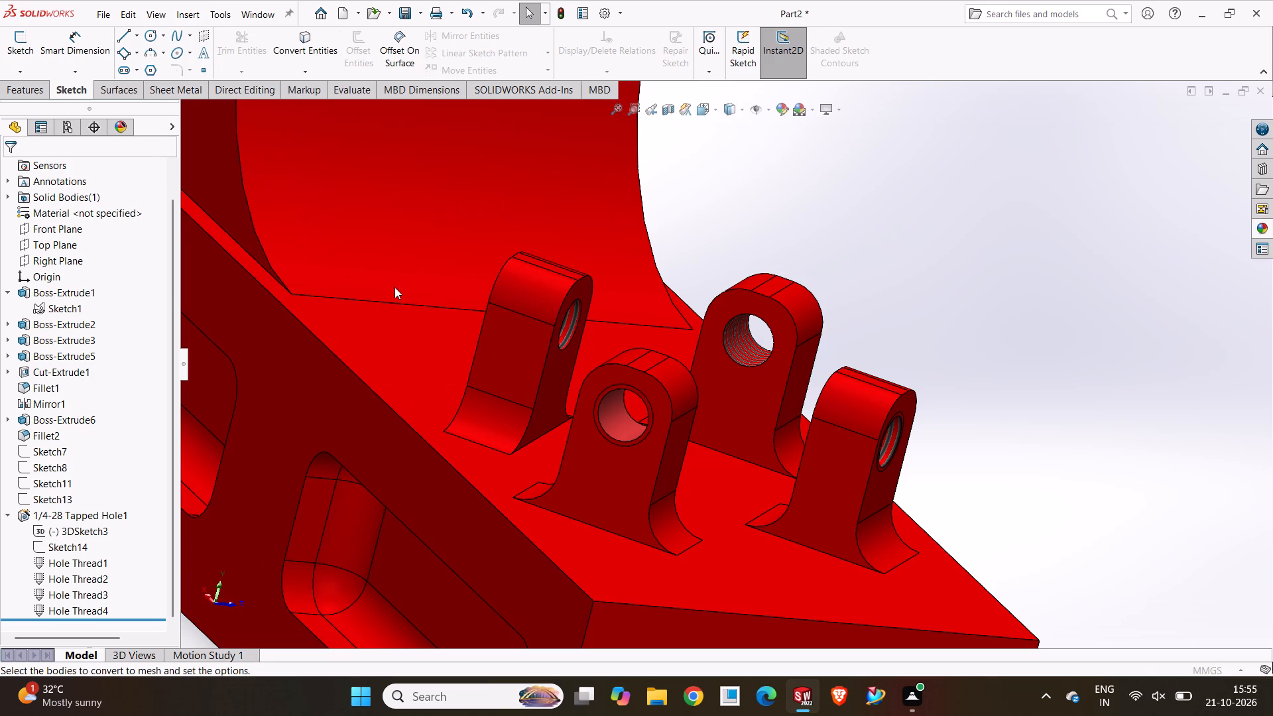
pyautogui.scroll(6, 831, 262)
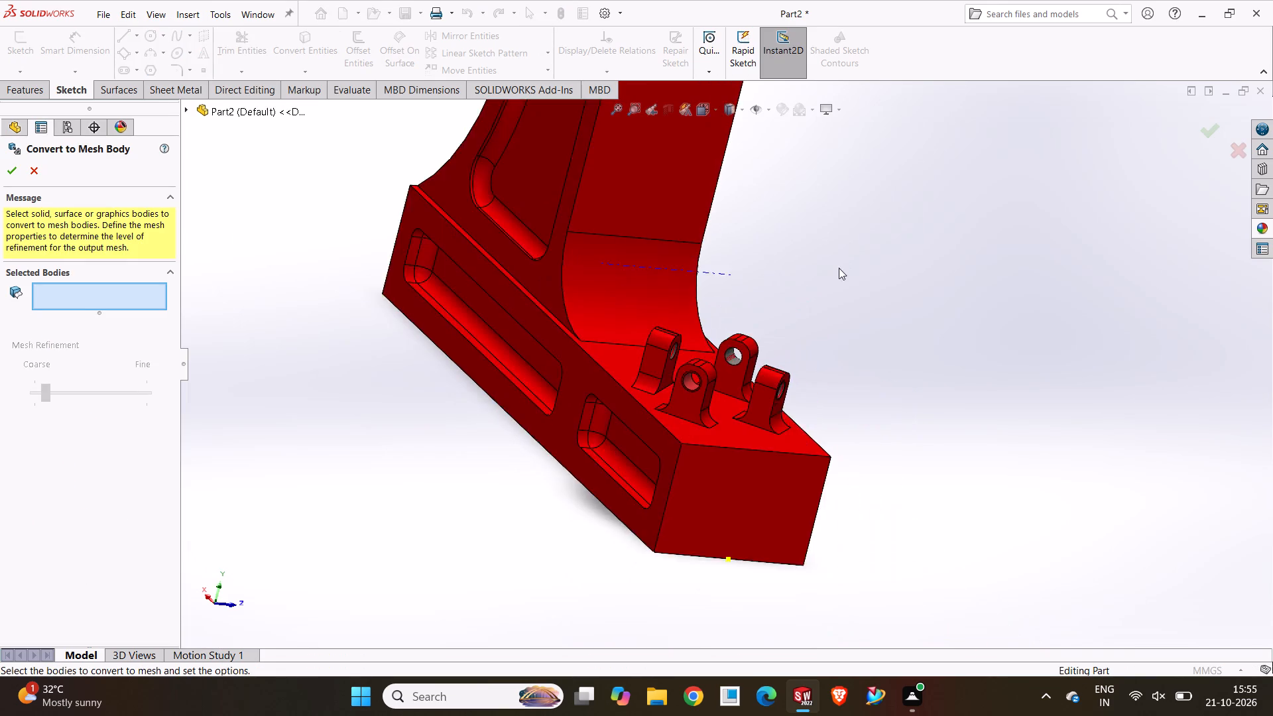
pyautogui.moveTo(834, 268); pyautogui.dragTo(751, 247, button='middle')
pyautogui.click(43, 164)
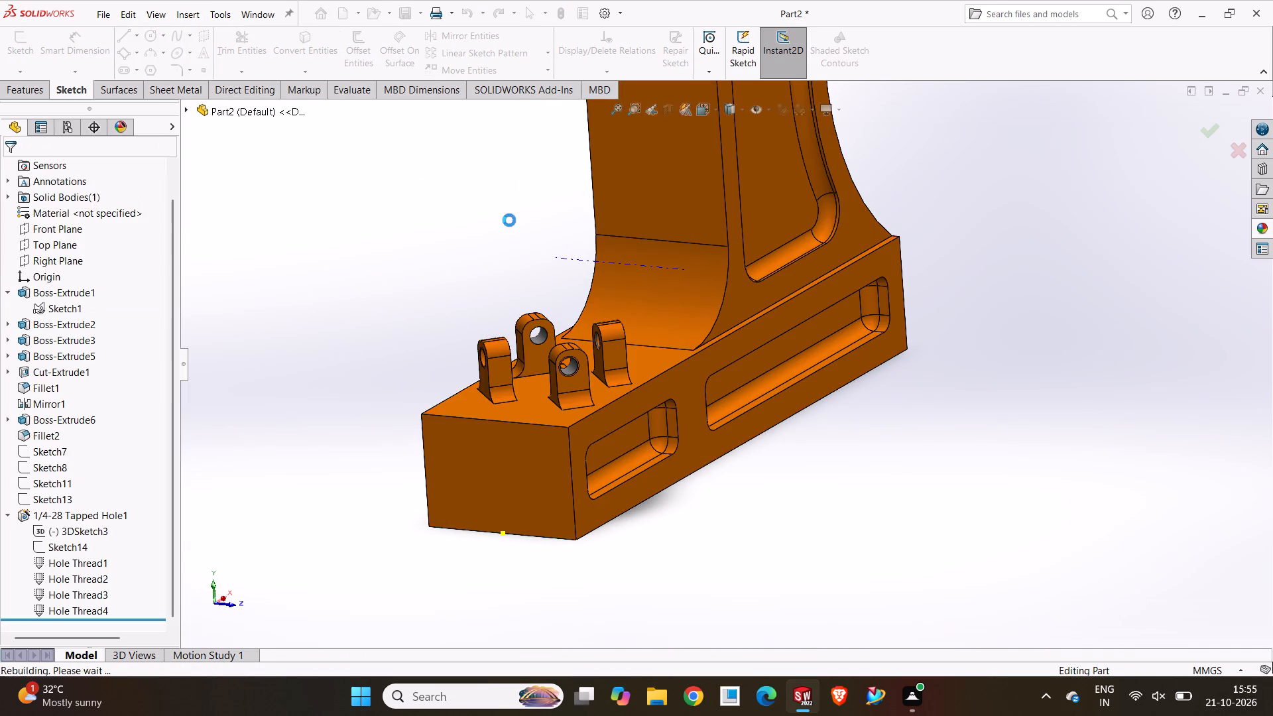
# Start Insert Part and load the part file Manual Rocker Arm Punching Machine P1, found by searching the drawings folder for "m".
pyautogui.scroll(4, 564, 233)
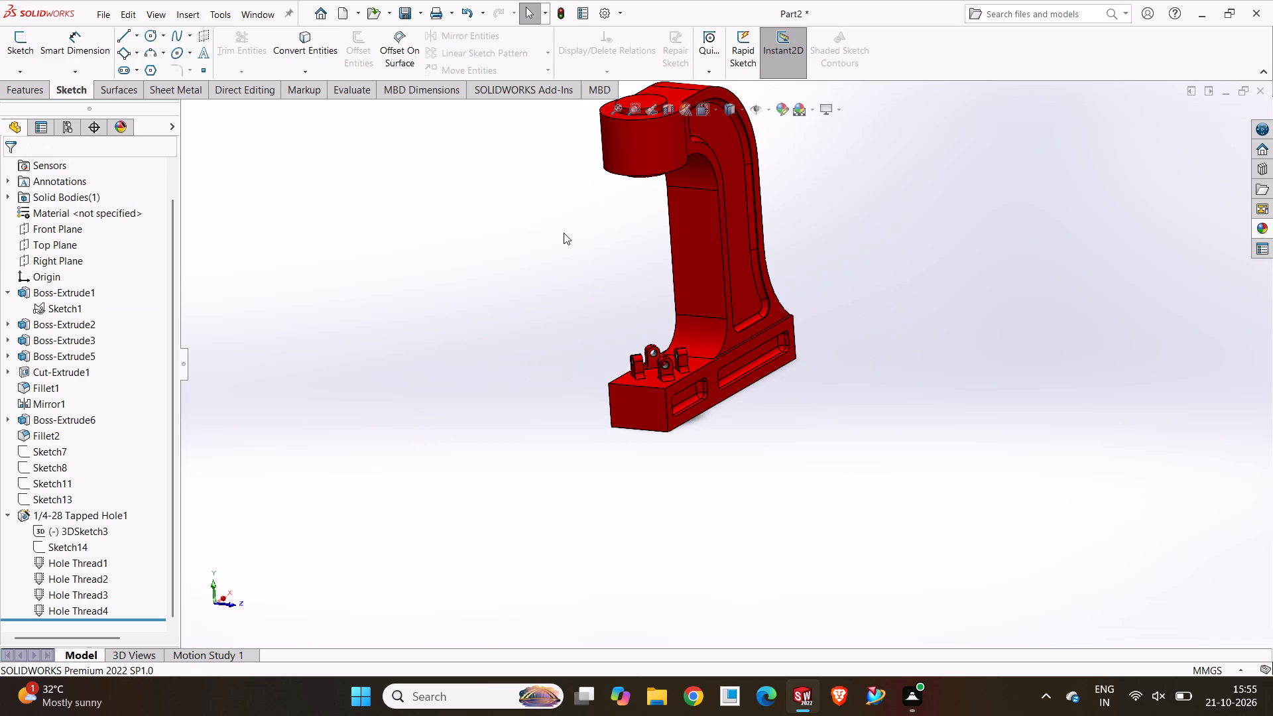
pyautogui.scroll(2, 629, 308)
pyautogui.moveTo(629, 308); pyautogui.dragTo(543, 301, button='middle')
pyautogui.scroll(-4, 621, 160)
pyautogui.moveTo(662, 270); pyautogui.dragTo(736, 430, button='middle')
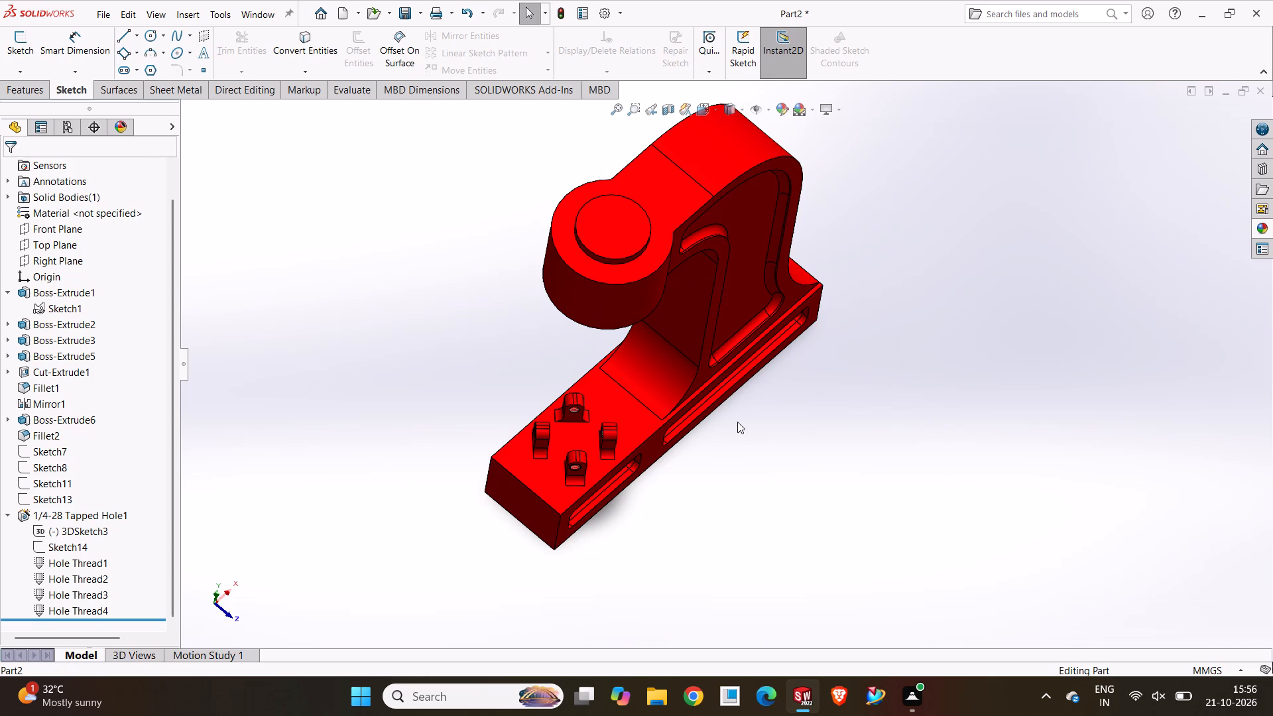
pyautogui.click(184, 17)
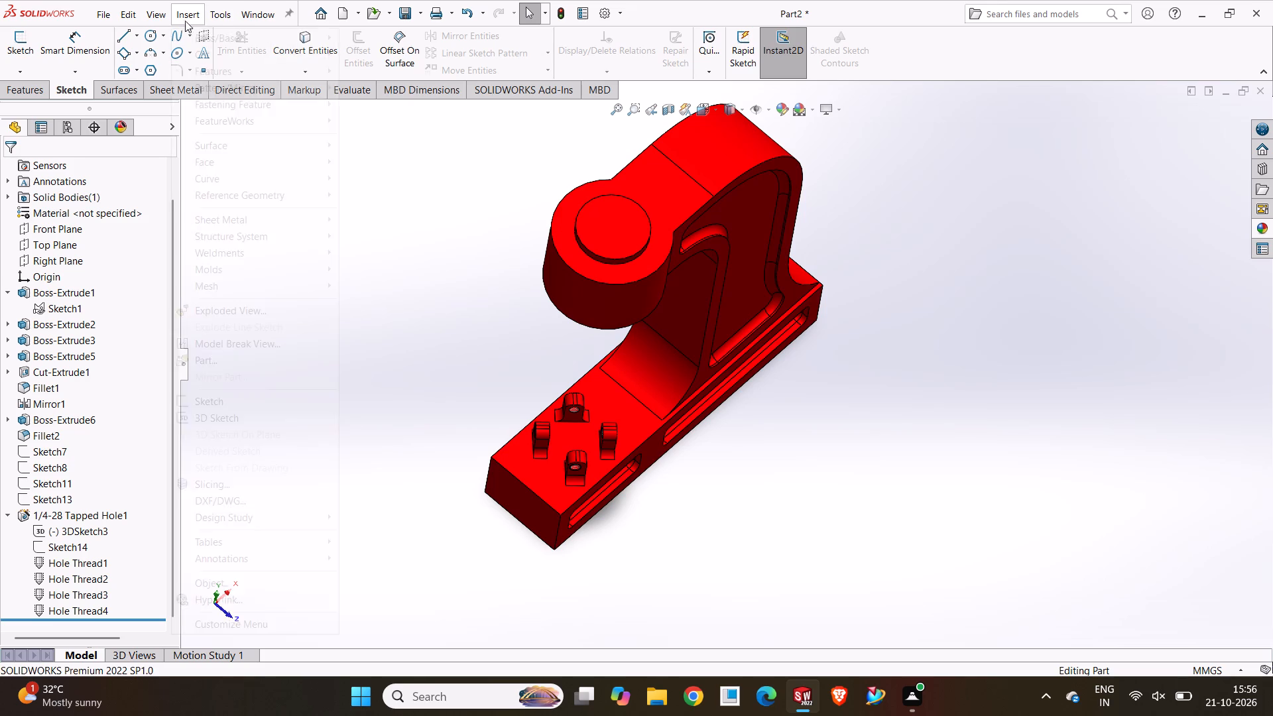
pyautogui.click(229, 359)
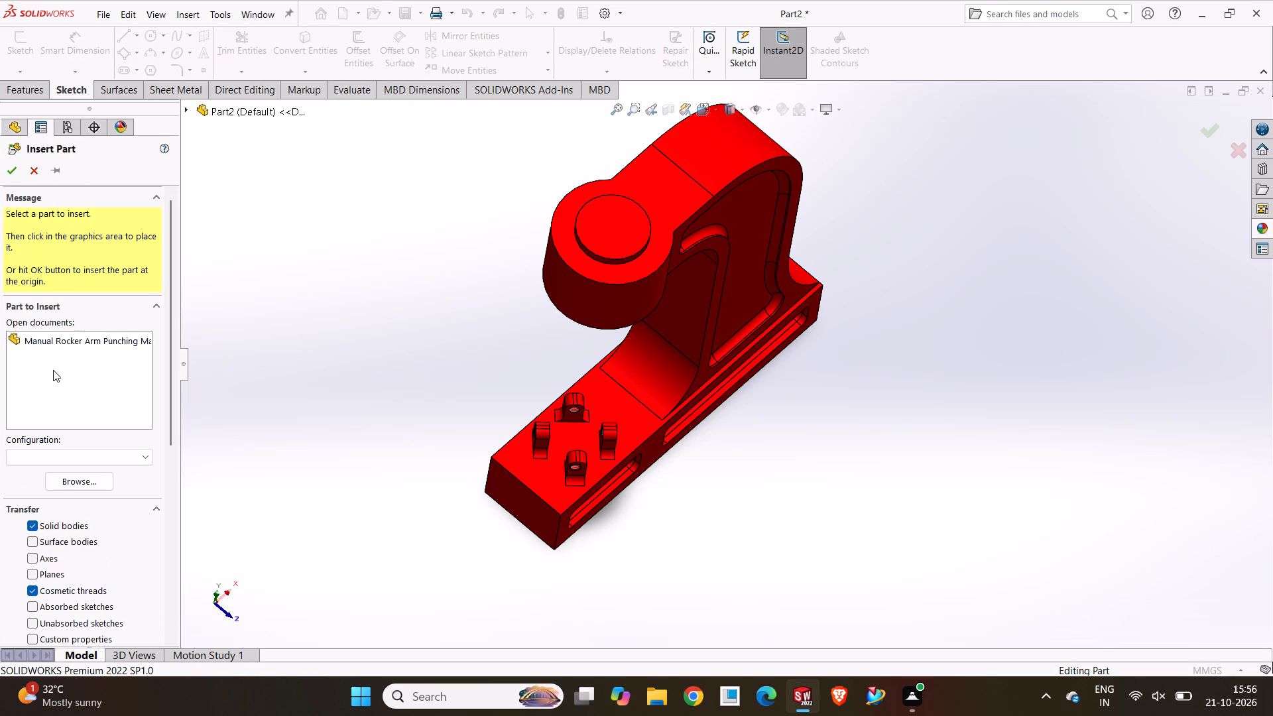
pyautogui.click(70, 481)
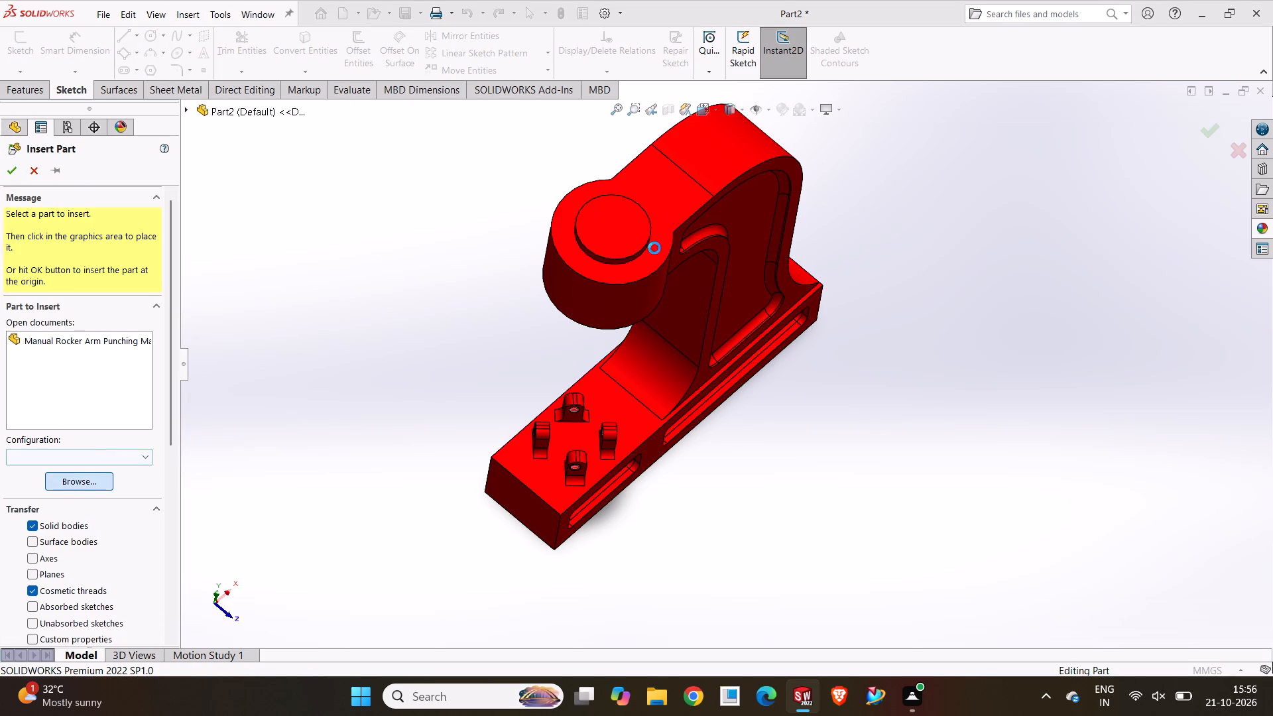
pyautogui.scroll(-1, 633, 322)
pyautogui.click(873, 154)
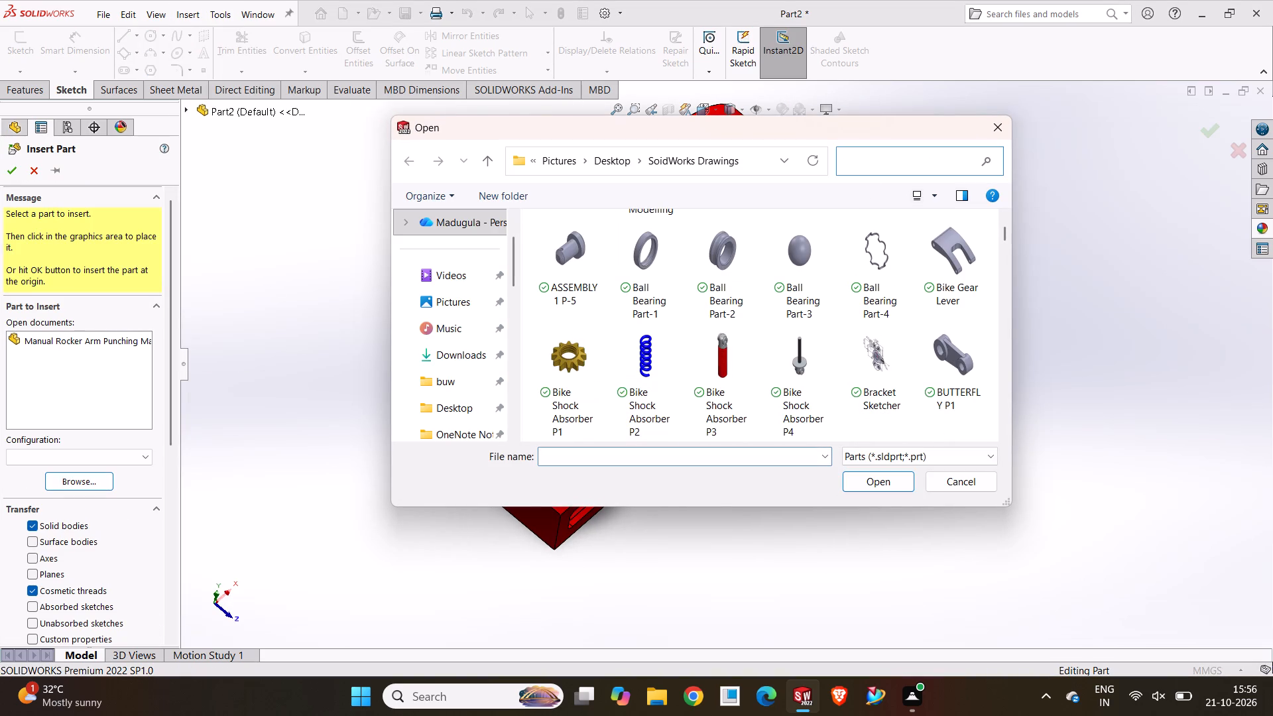
pyautogui.press('m')
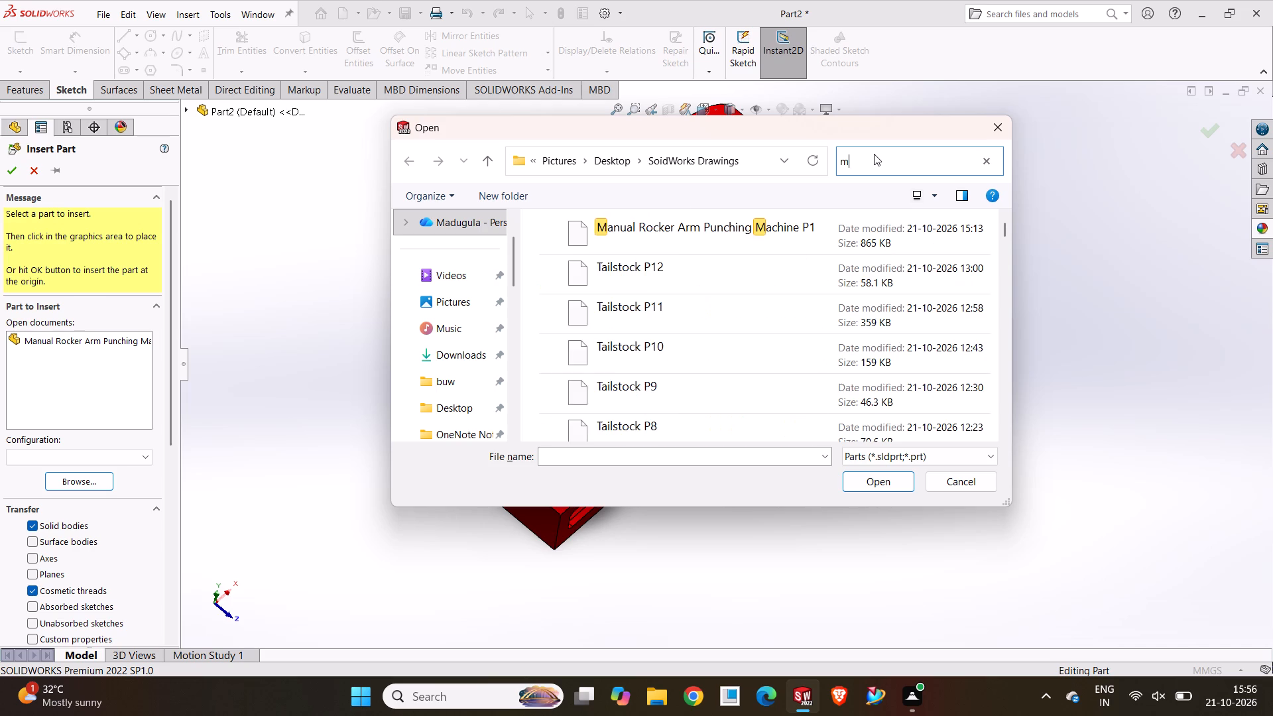
pyautogui.click(696, 235)
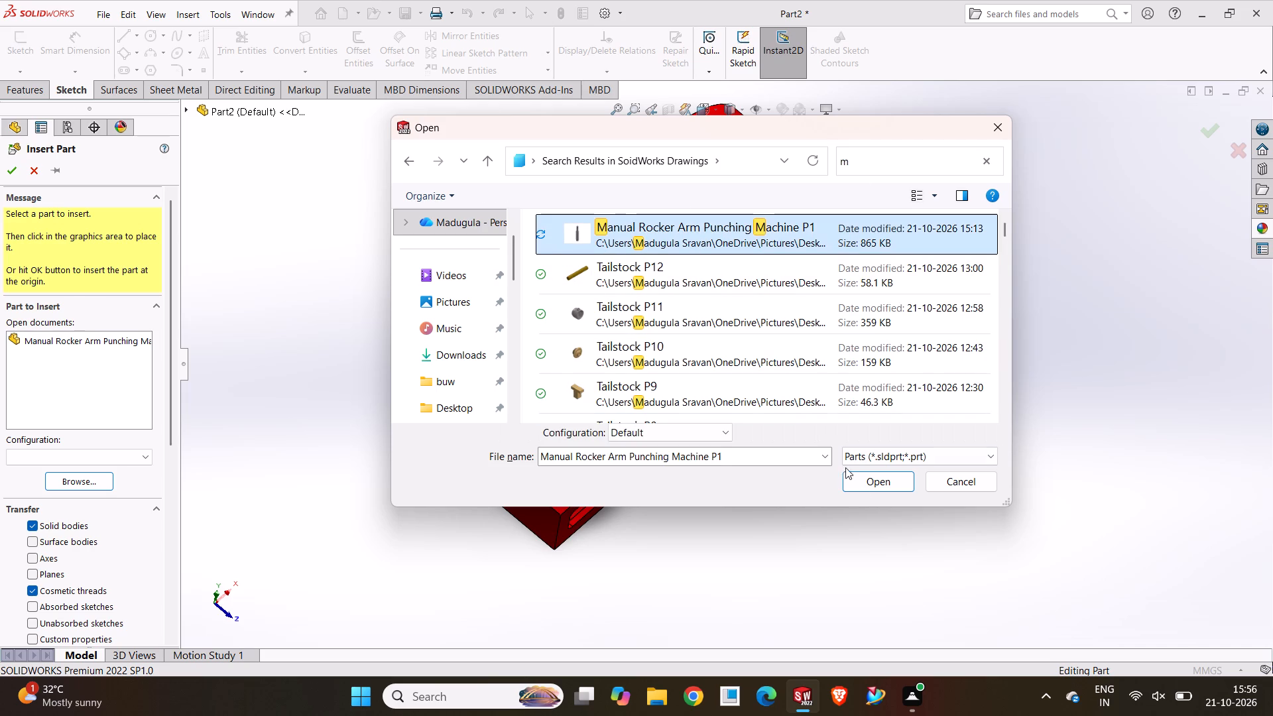
pyautogui.click(860, 489)
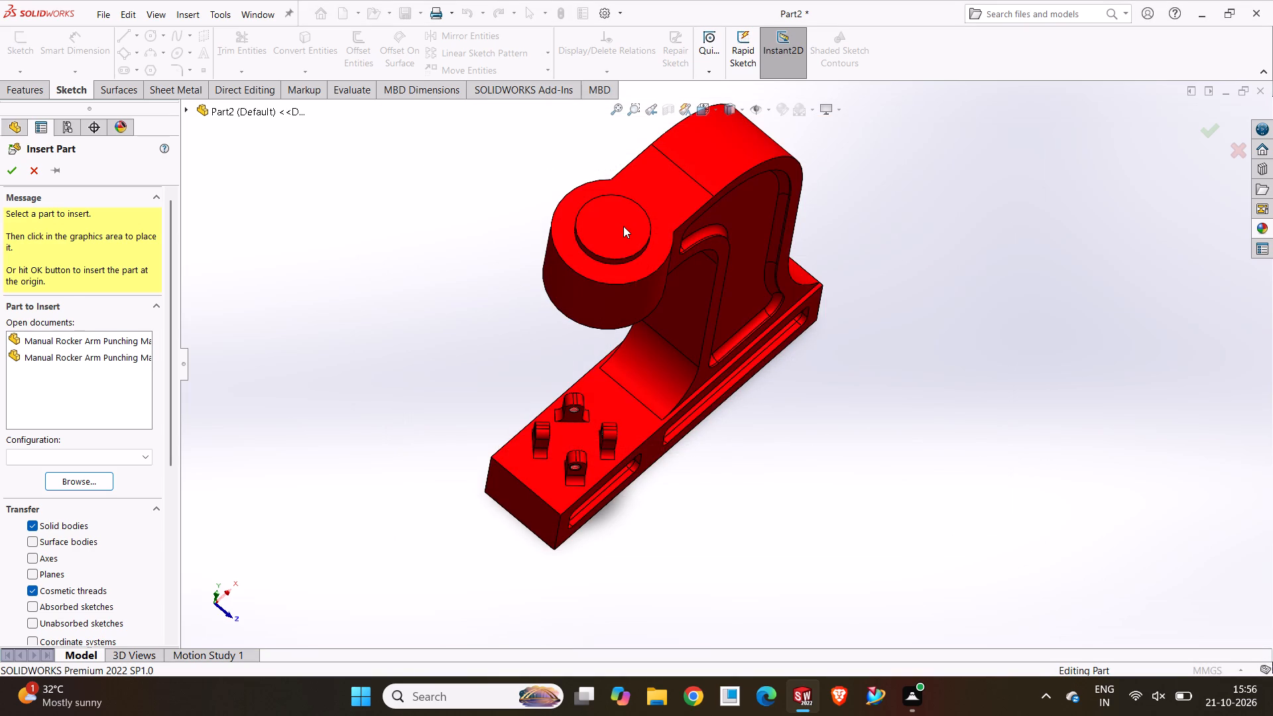
# Place the loaded punching machine part in the model, keeping solid bodies, cosmetic threads and location by Move/Copy feature enabled.
pyautogui.scroll(2, 631, 226)
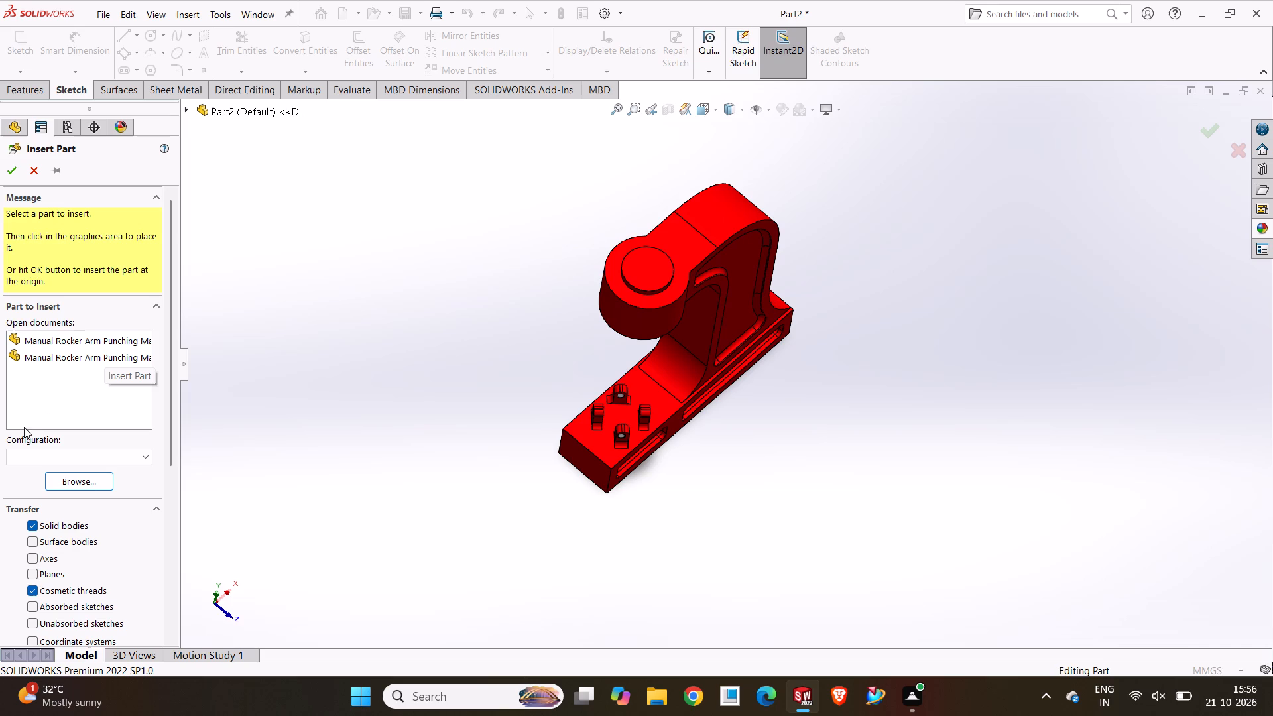
pyautogui.moveTo(174, 409); pyautogui.dragTo(184, 591)
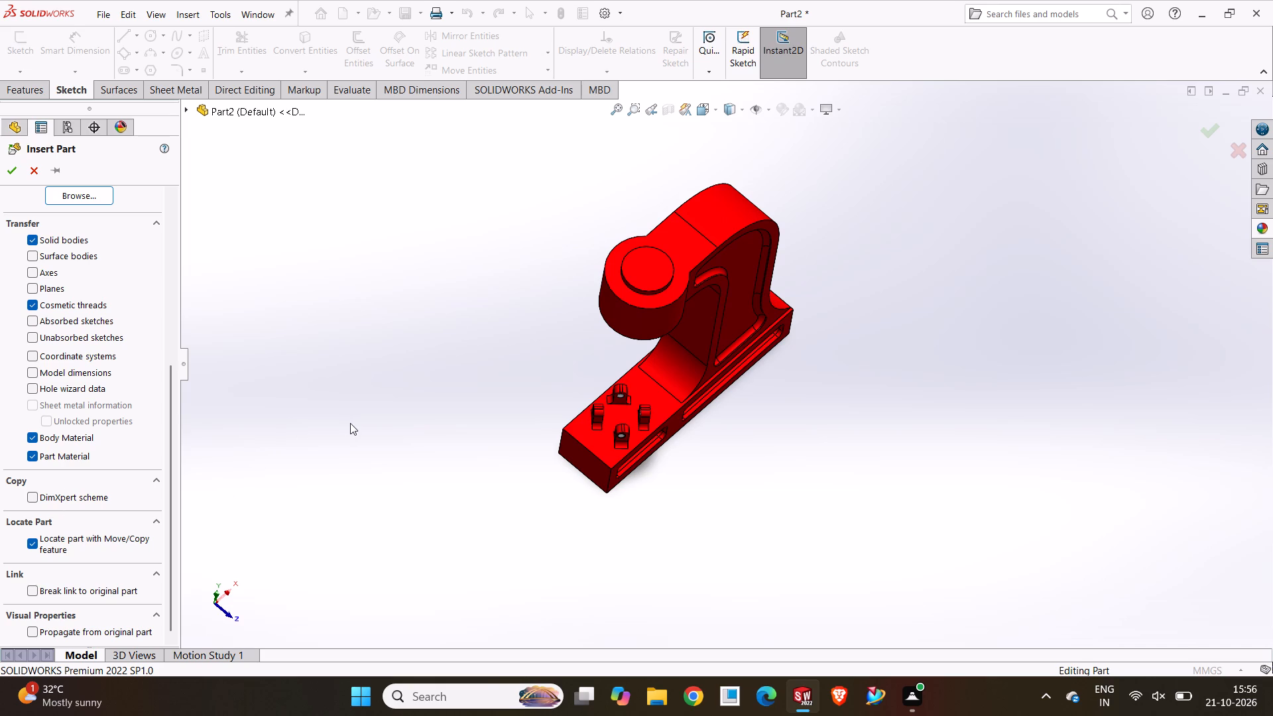
pyautogui.moveTo(350, 423); pyautogui.dragTo(343, 357, button='middle')
pyautogui.click(385, 328)
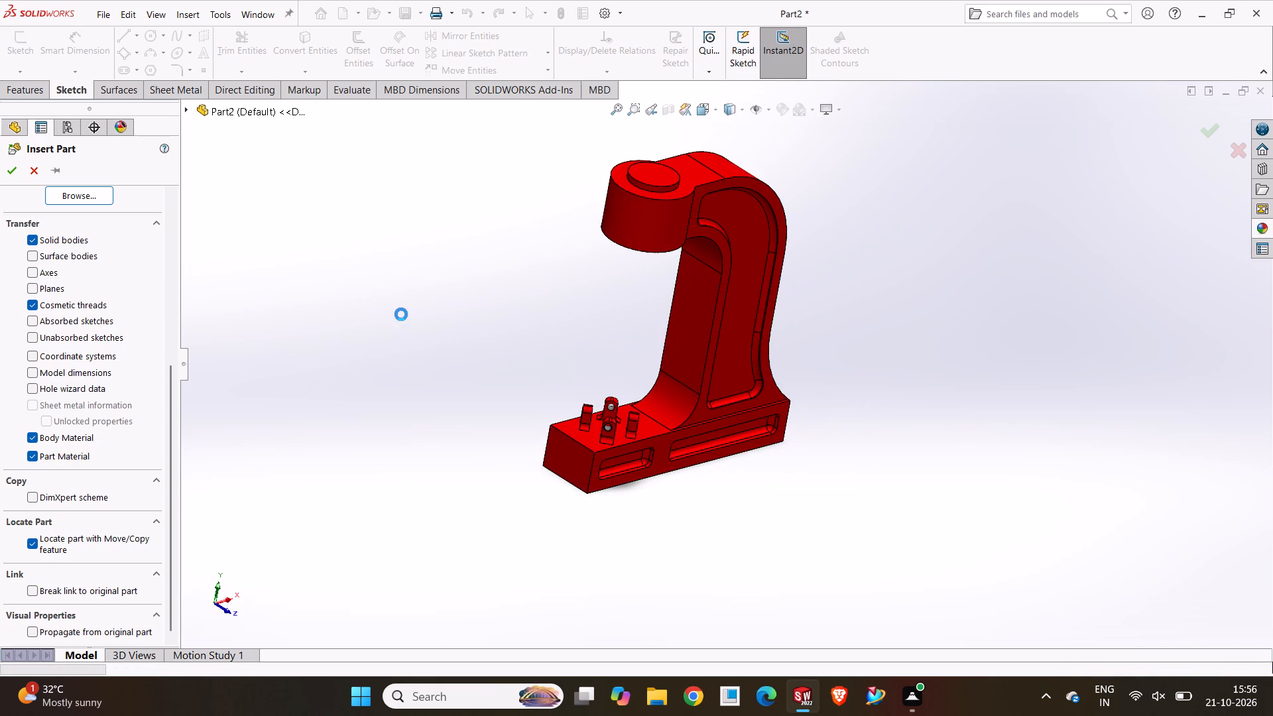
pyautogui.moveTo(632, 418); pyautogui.dragTo(661, 297)
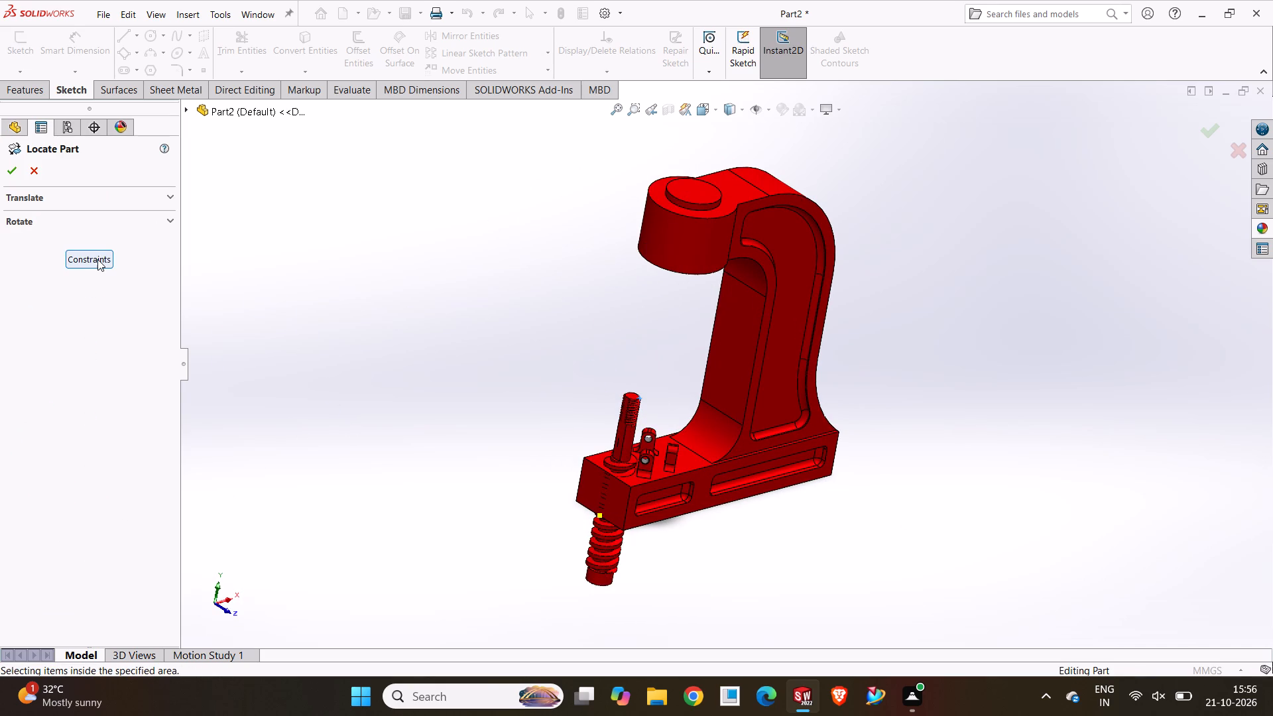
# Look through the Translate and Rotate settings for locating the inserted part, and switch to positioning it with mate constraints.
pyautogui.click(105, 198)
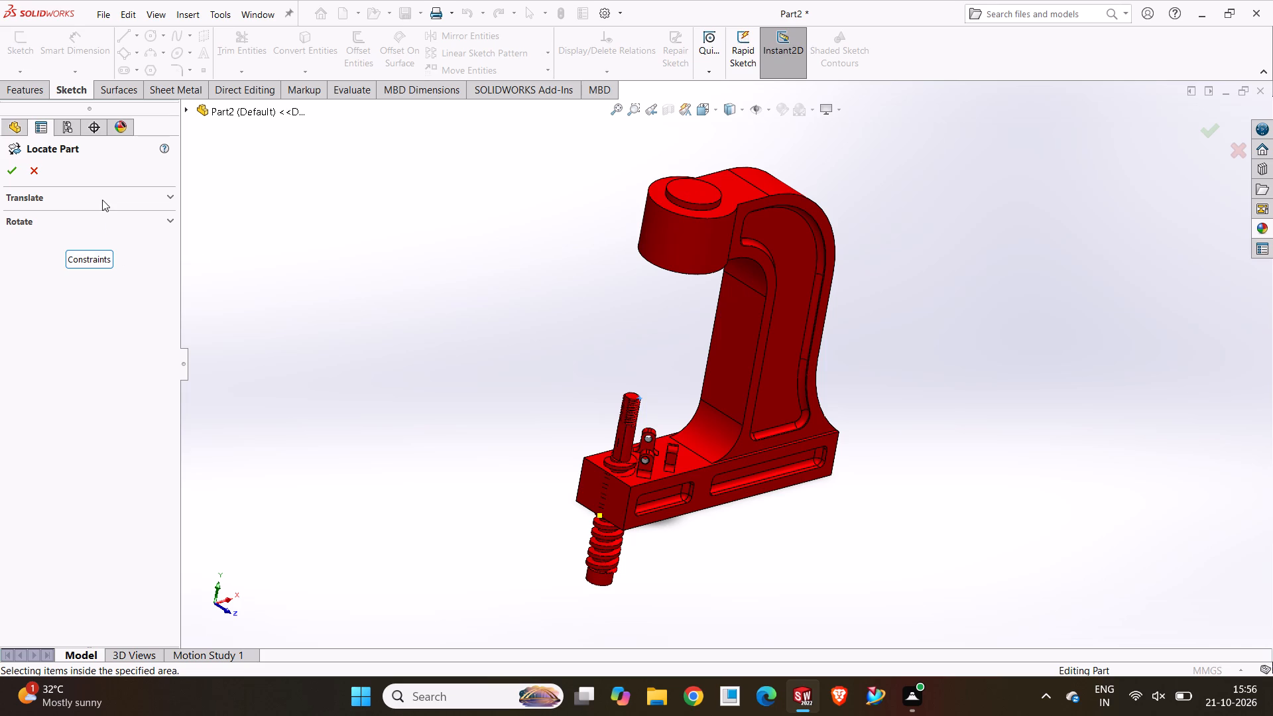
pyautogui.click(102, 200)
pyautogui.click(78, 198)
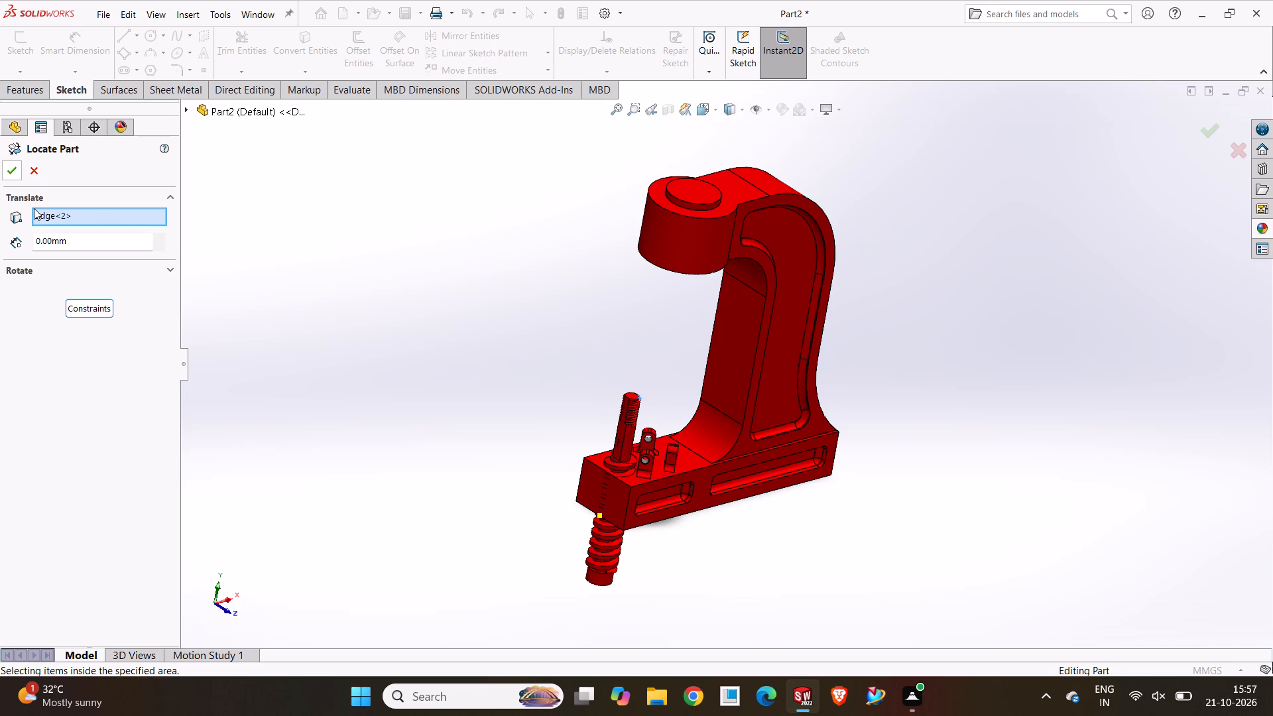
pyautogui.doubleClick(36, 198)
pyautogui.click(36, 198)
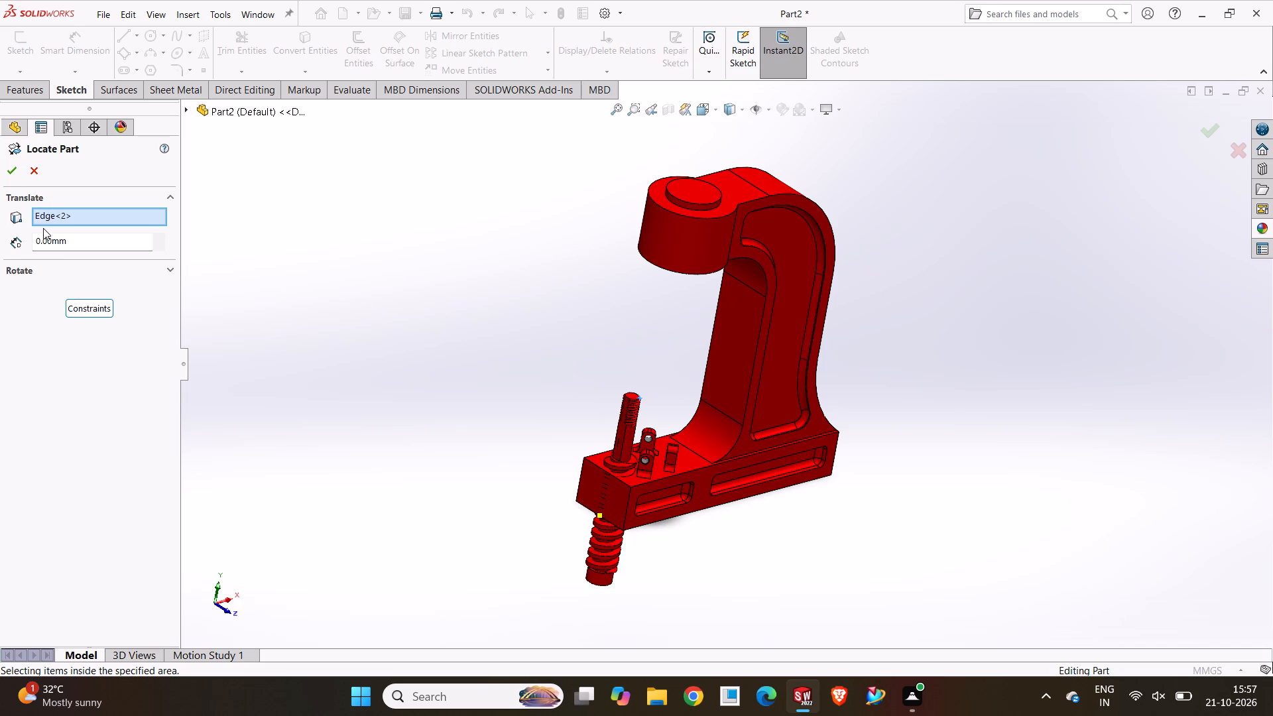
pyautogui.click(43, 228)
pyautogui.click(43, 219)
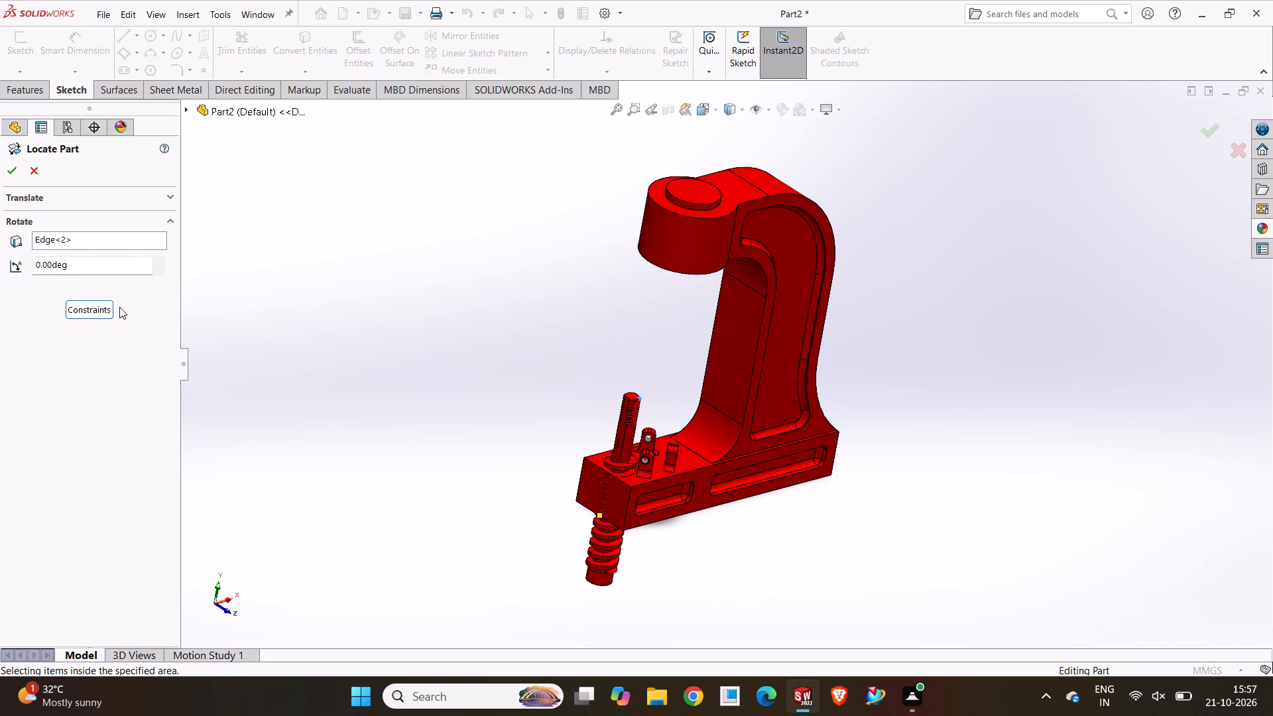
pyautogui.click(107, 308)
pyautogui.click(101, 261)
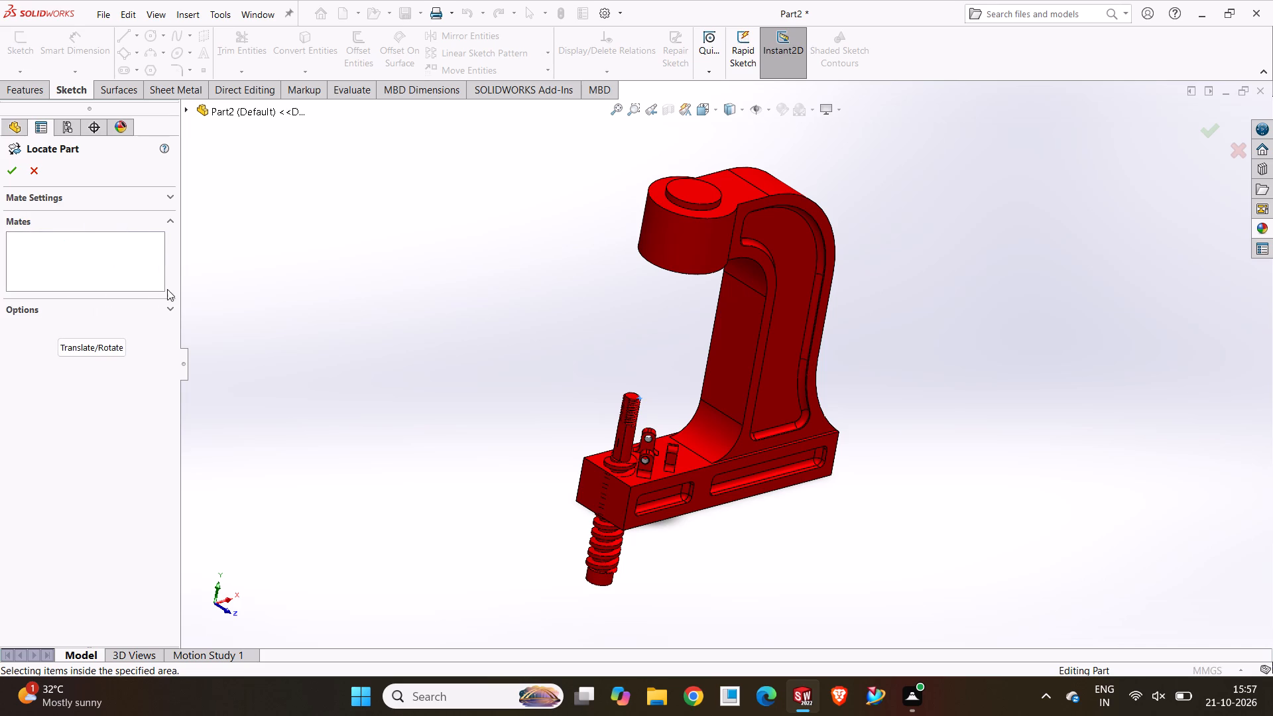
pyautogui.click(123, 268)
pyautogui.doubleClick(109, 263)
pyautogui.click(40, 258)
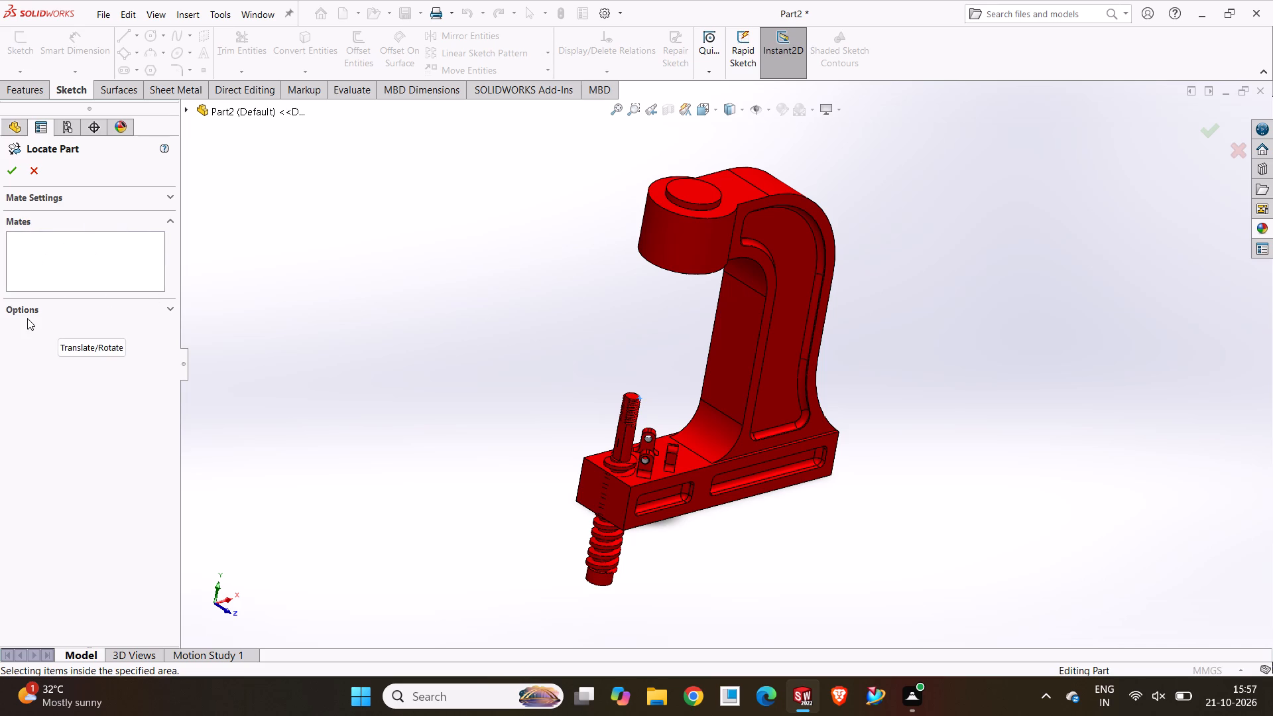
pyautogui.click(27, 318)
pyautogui.click(90, 253)
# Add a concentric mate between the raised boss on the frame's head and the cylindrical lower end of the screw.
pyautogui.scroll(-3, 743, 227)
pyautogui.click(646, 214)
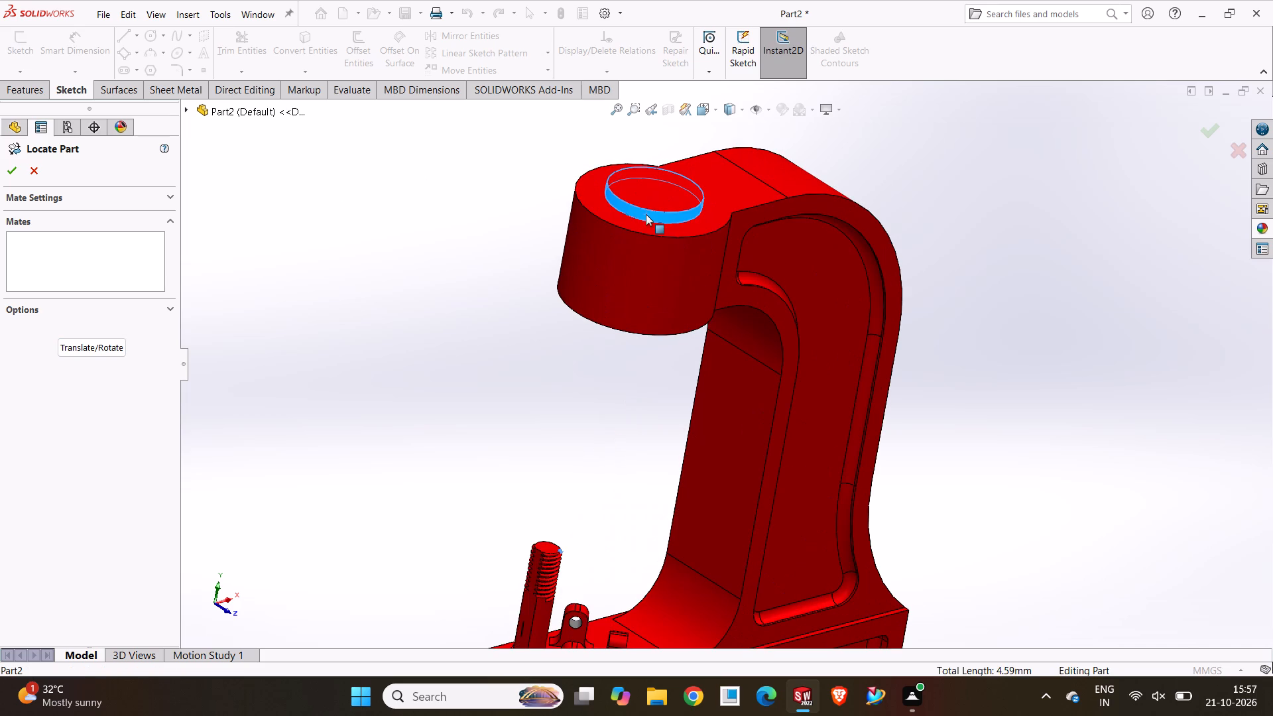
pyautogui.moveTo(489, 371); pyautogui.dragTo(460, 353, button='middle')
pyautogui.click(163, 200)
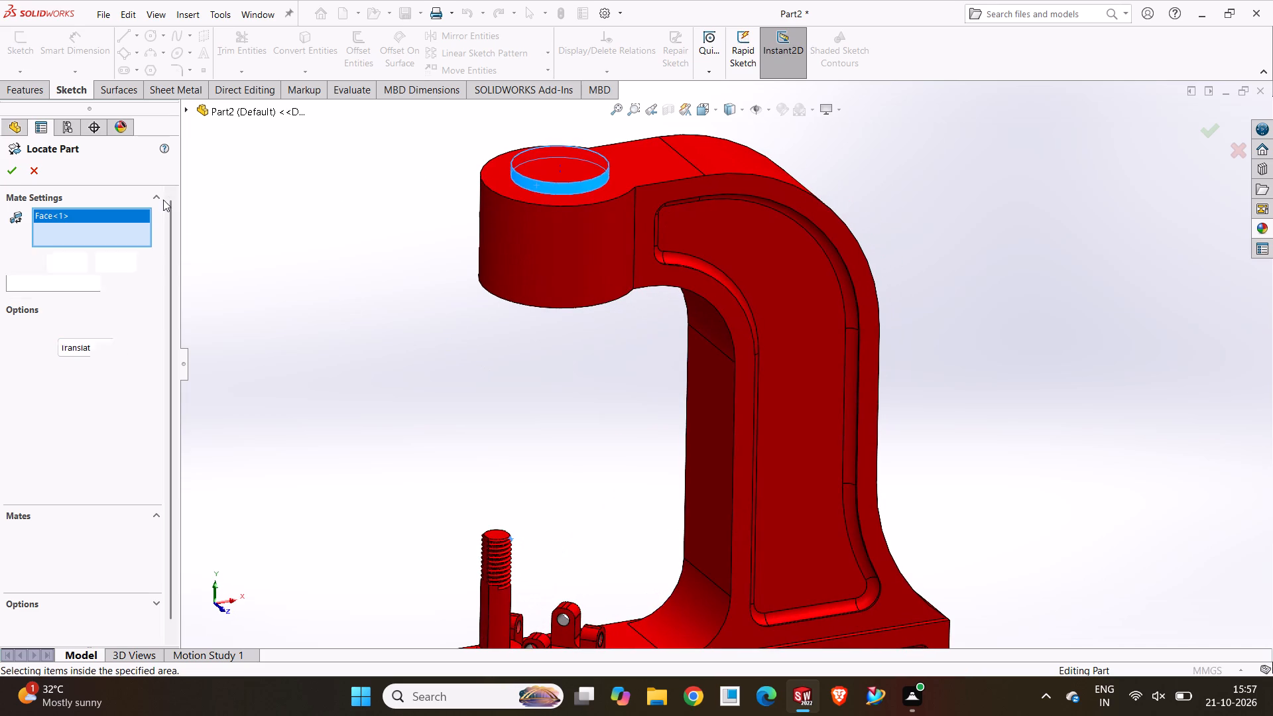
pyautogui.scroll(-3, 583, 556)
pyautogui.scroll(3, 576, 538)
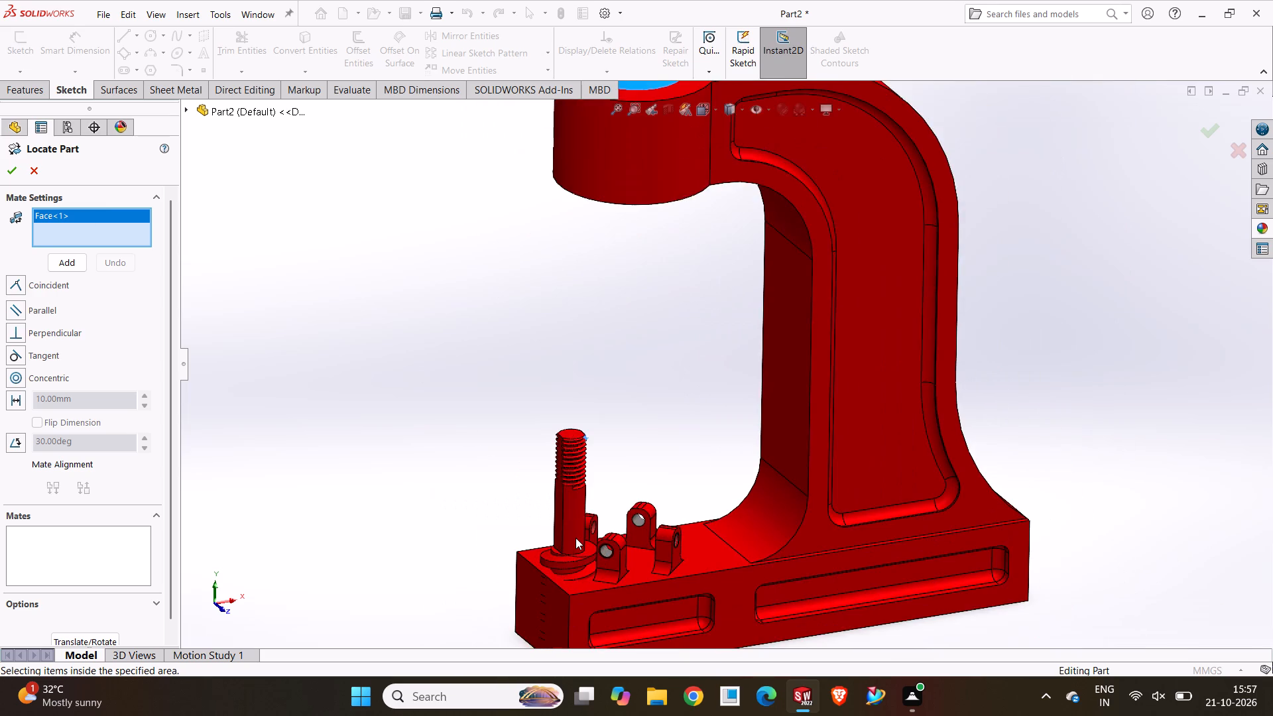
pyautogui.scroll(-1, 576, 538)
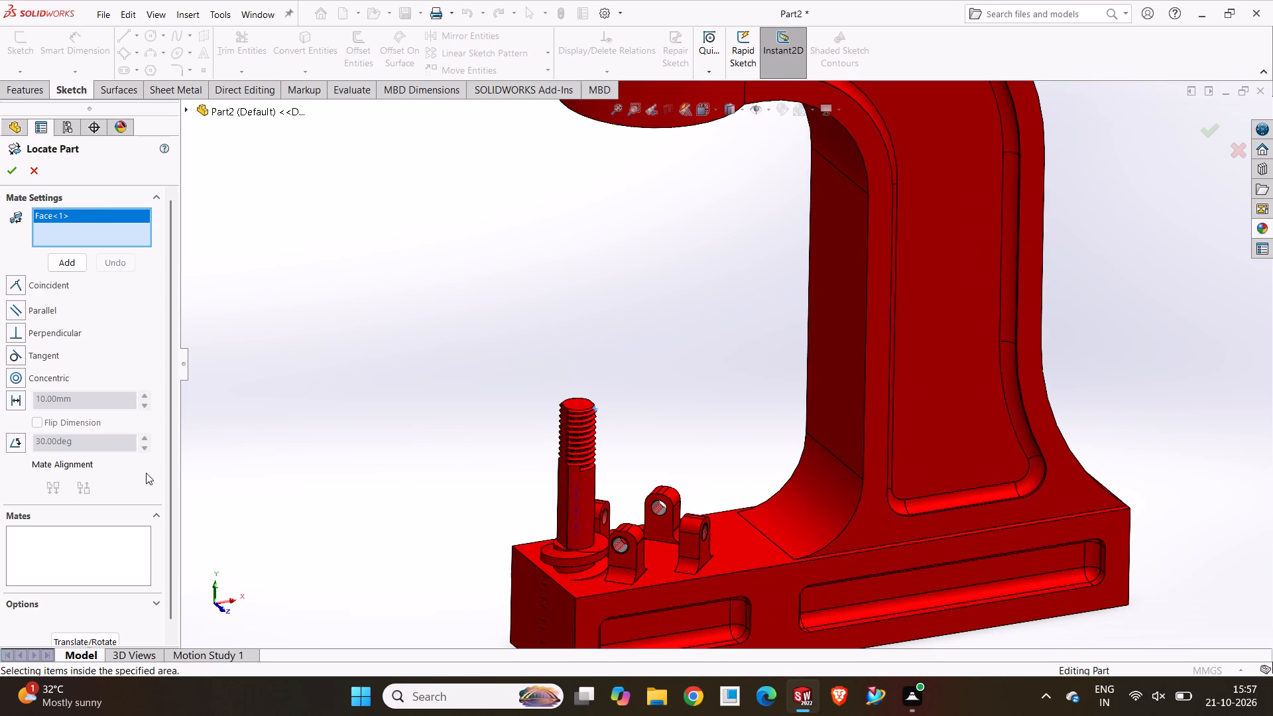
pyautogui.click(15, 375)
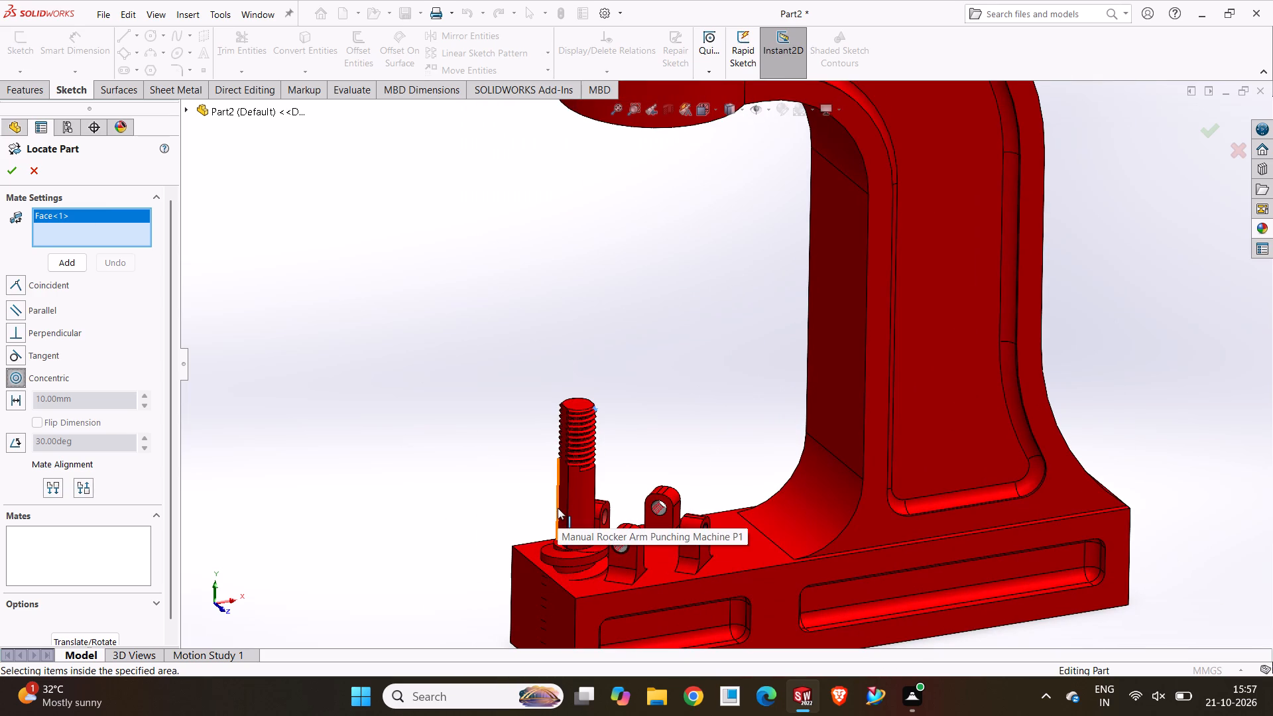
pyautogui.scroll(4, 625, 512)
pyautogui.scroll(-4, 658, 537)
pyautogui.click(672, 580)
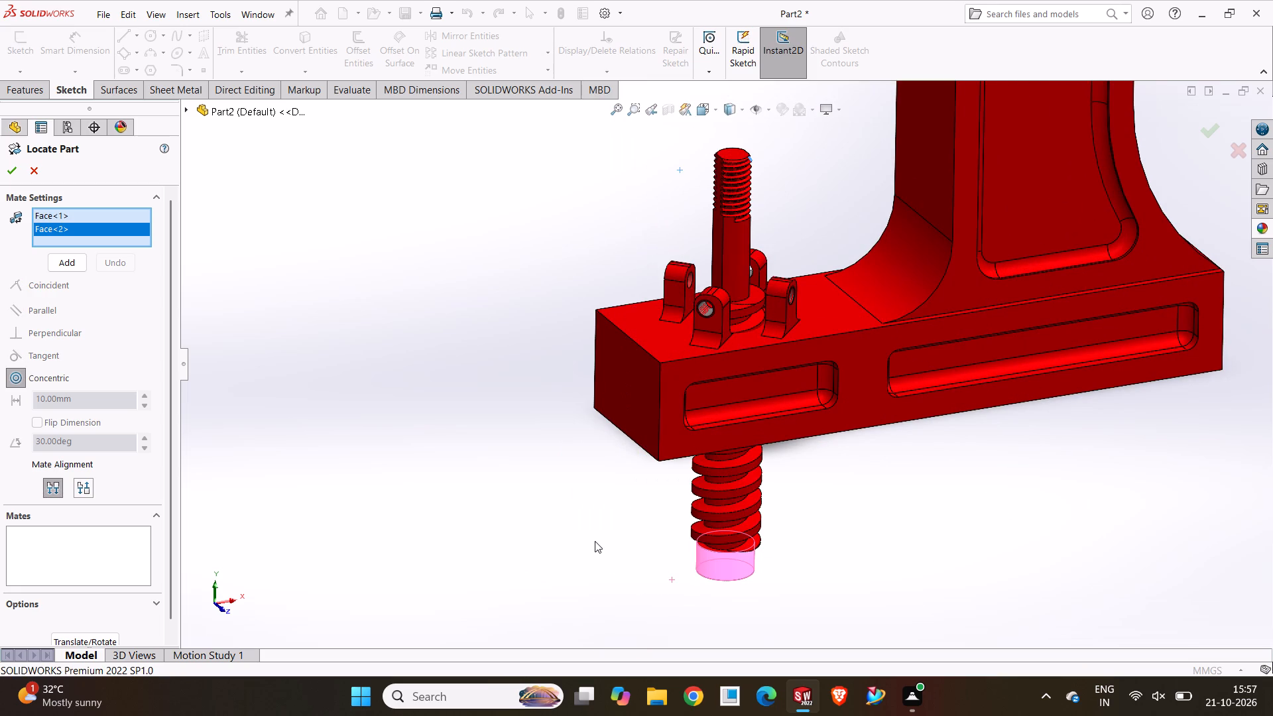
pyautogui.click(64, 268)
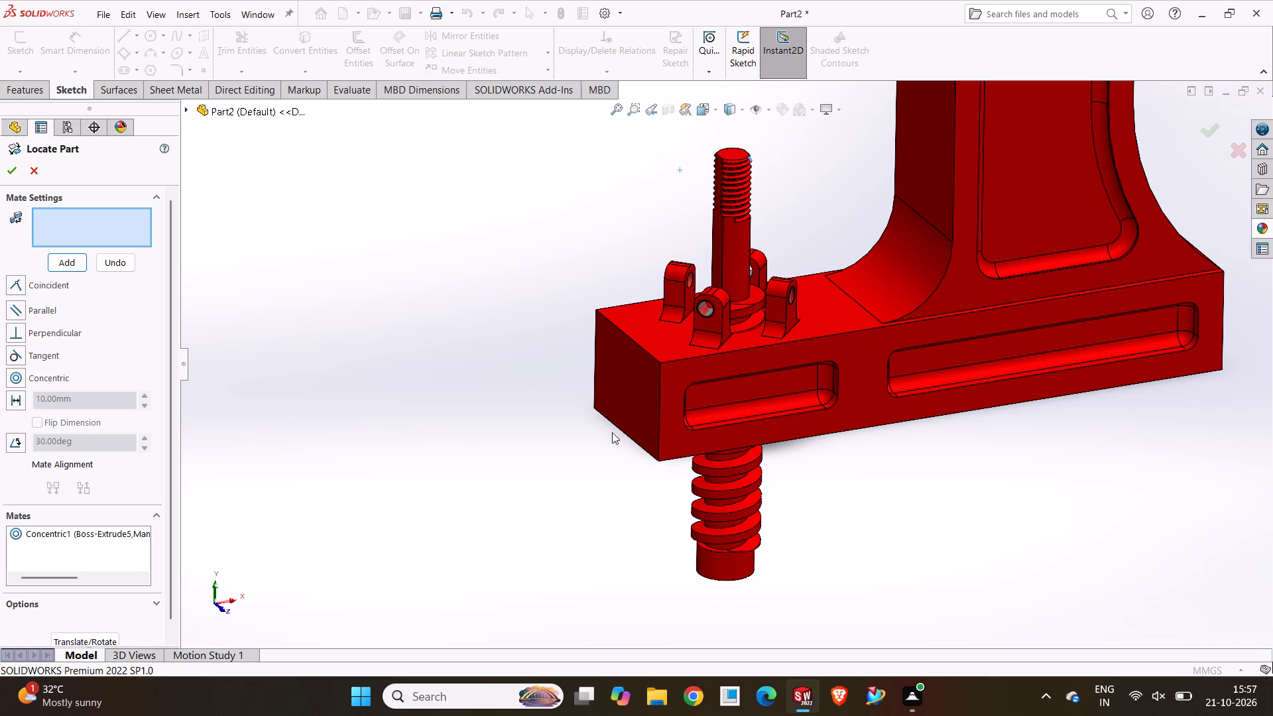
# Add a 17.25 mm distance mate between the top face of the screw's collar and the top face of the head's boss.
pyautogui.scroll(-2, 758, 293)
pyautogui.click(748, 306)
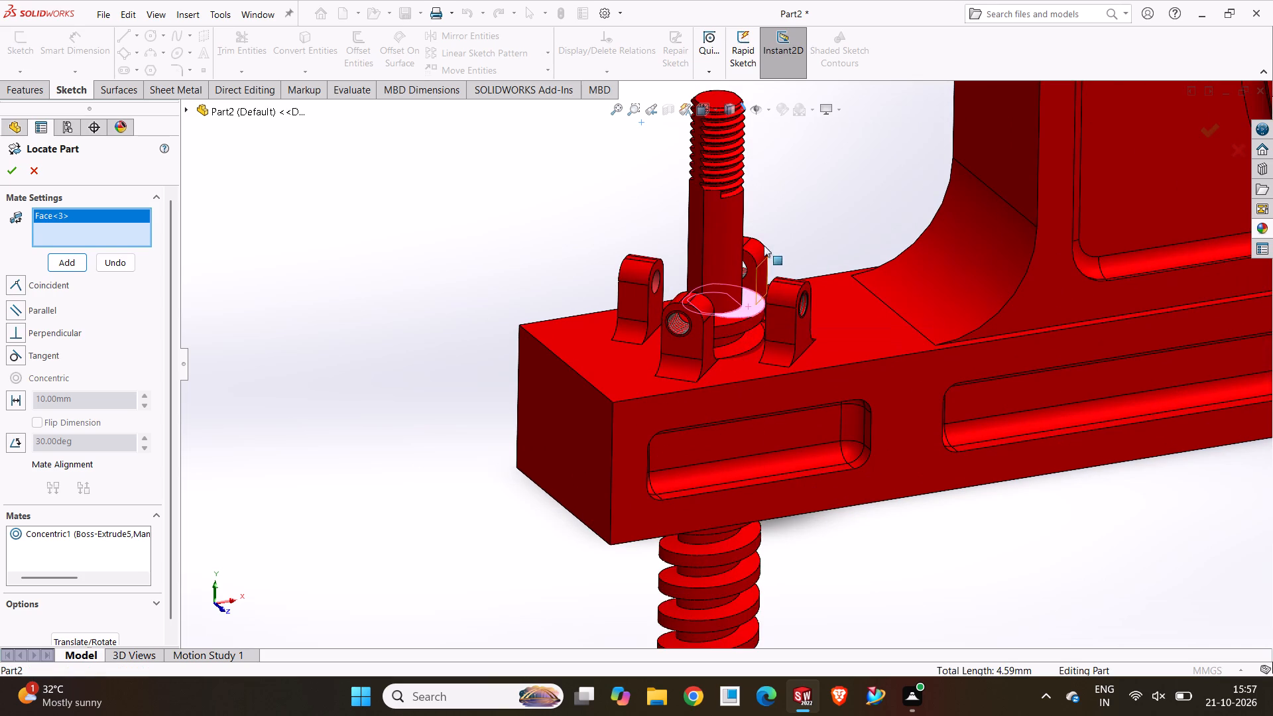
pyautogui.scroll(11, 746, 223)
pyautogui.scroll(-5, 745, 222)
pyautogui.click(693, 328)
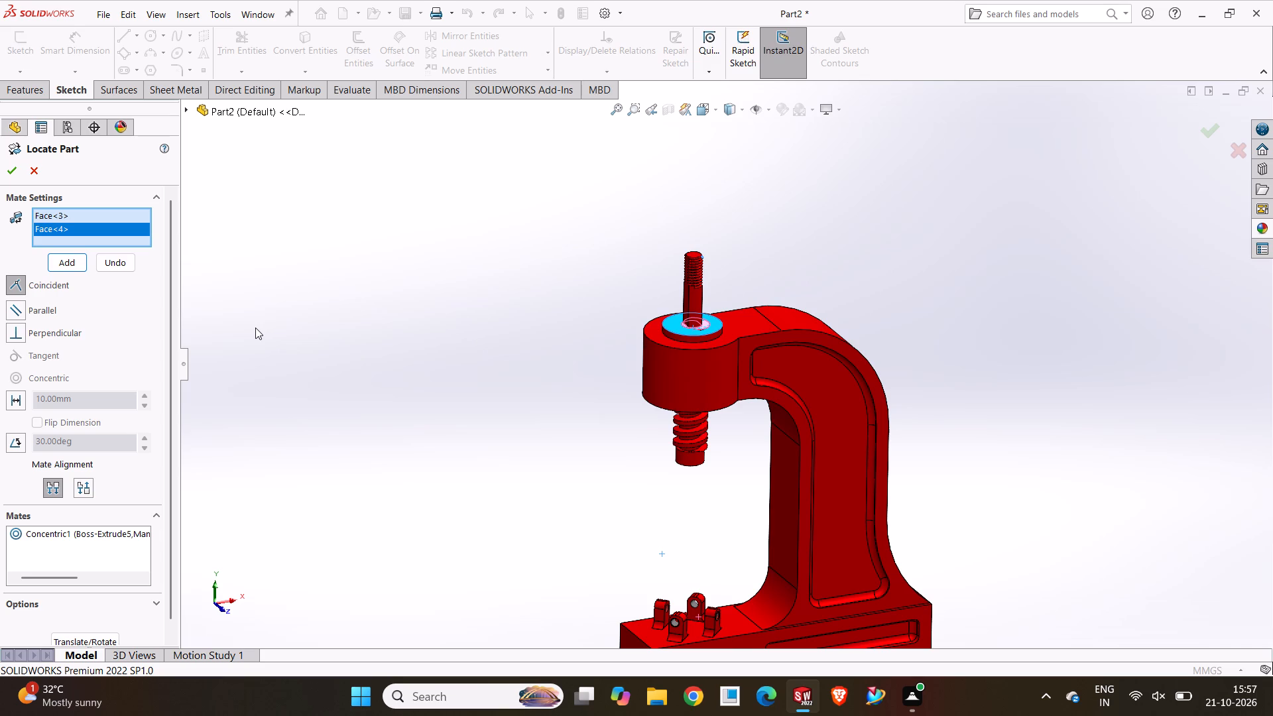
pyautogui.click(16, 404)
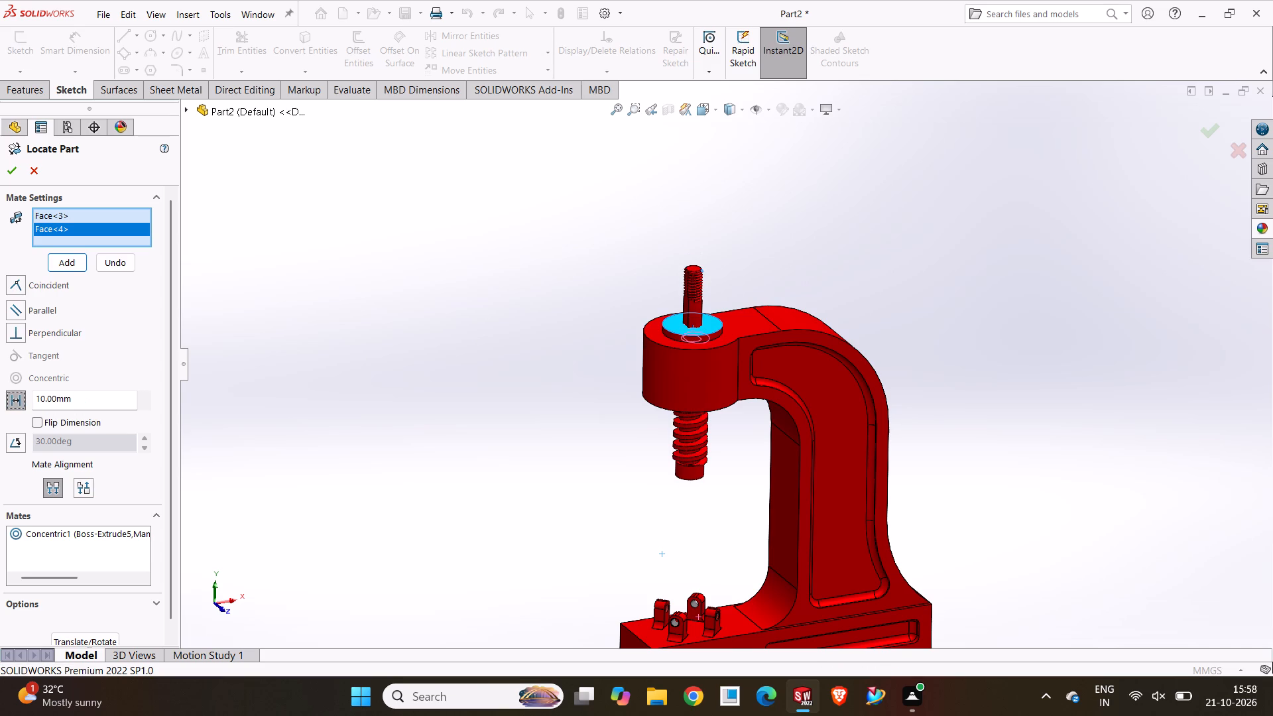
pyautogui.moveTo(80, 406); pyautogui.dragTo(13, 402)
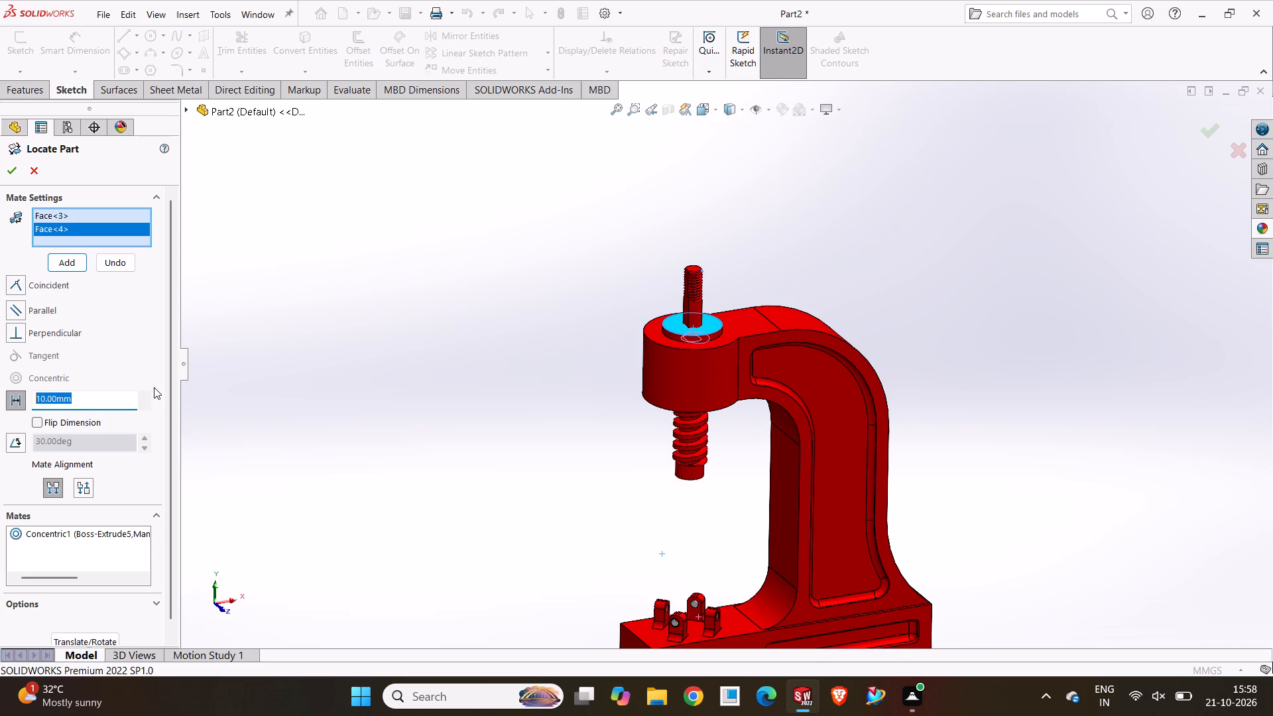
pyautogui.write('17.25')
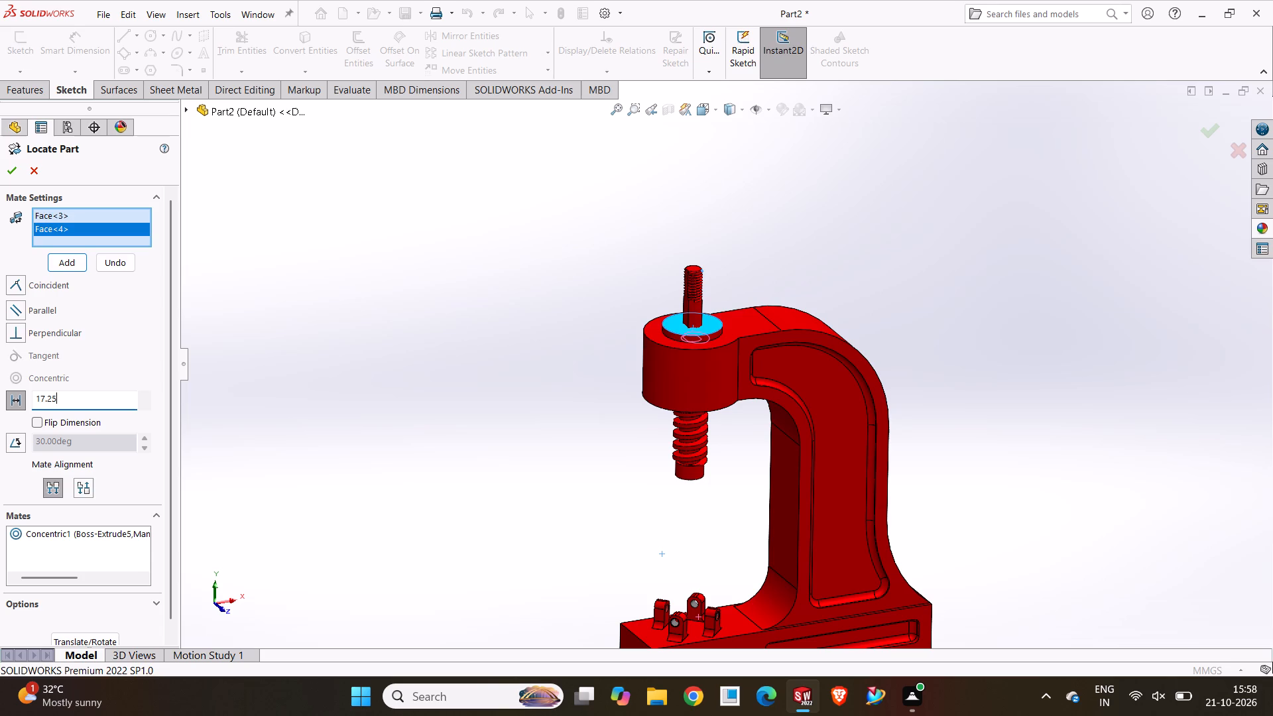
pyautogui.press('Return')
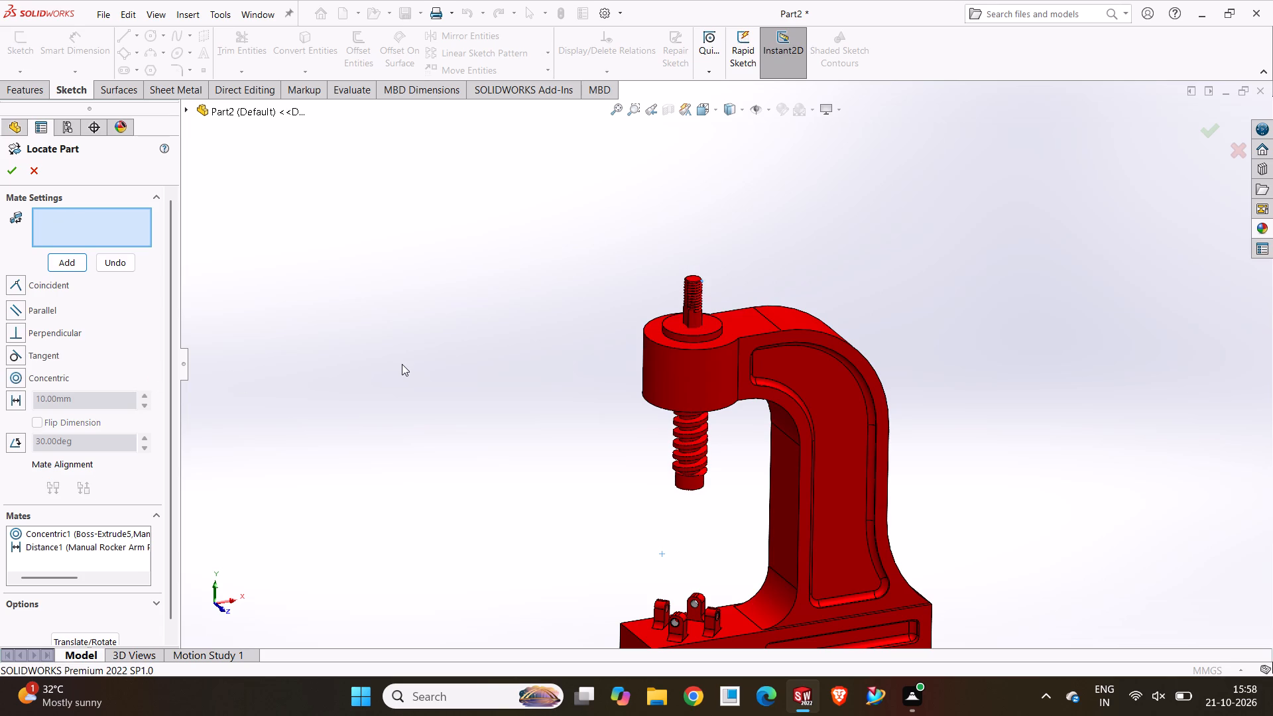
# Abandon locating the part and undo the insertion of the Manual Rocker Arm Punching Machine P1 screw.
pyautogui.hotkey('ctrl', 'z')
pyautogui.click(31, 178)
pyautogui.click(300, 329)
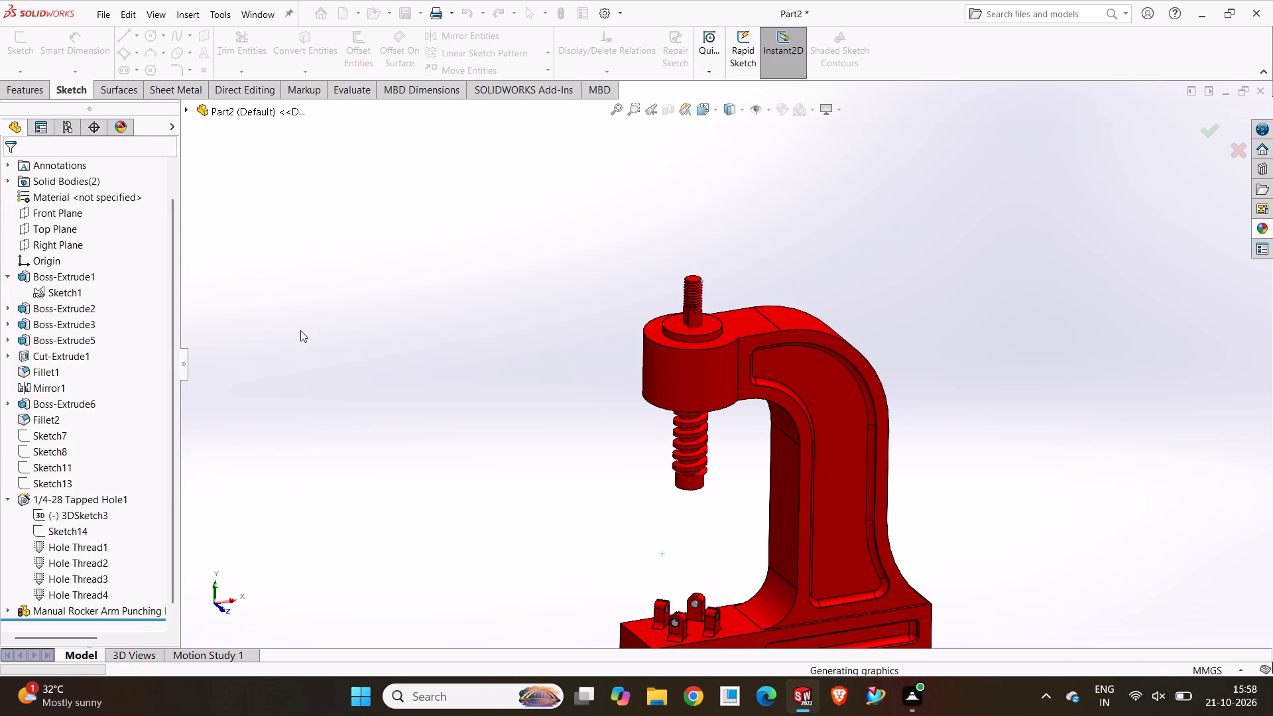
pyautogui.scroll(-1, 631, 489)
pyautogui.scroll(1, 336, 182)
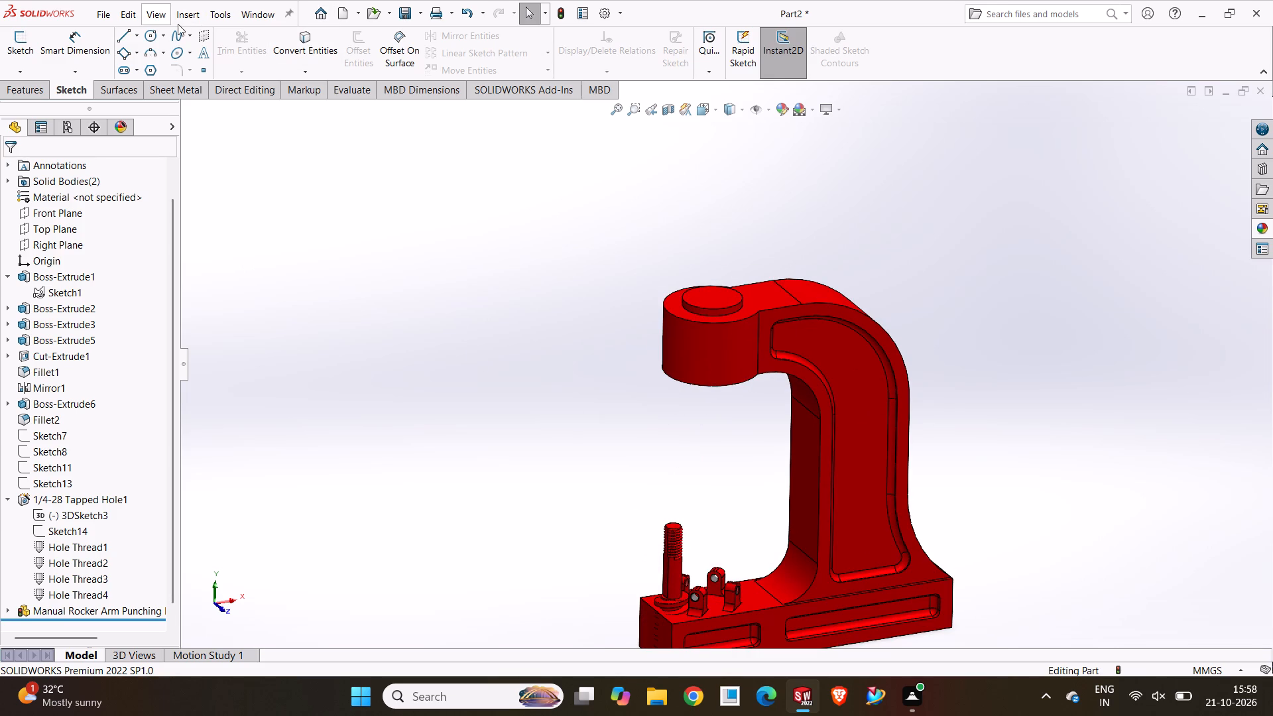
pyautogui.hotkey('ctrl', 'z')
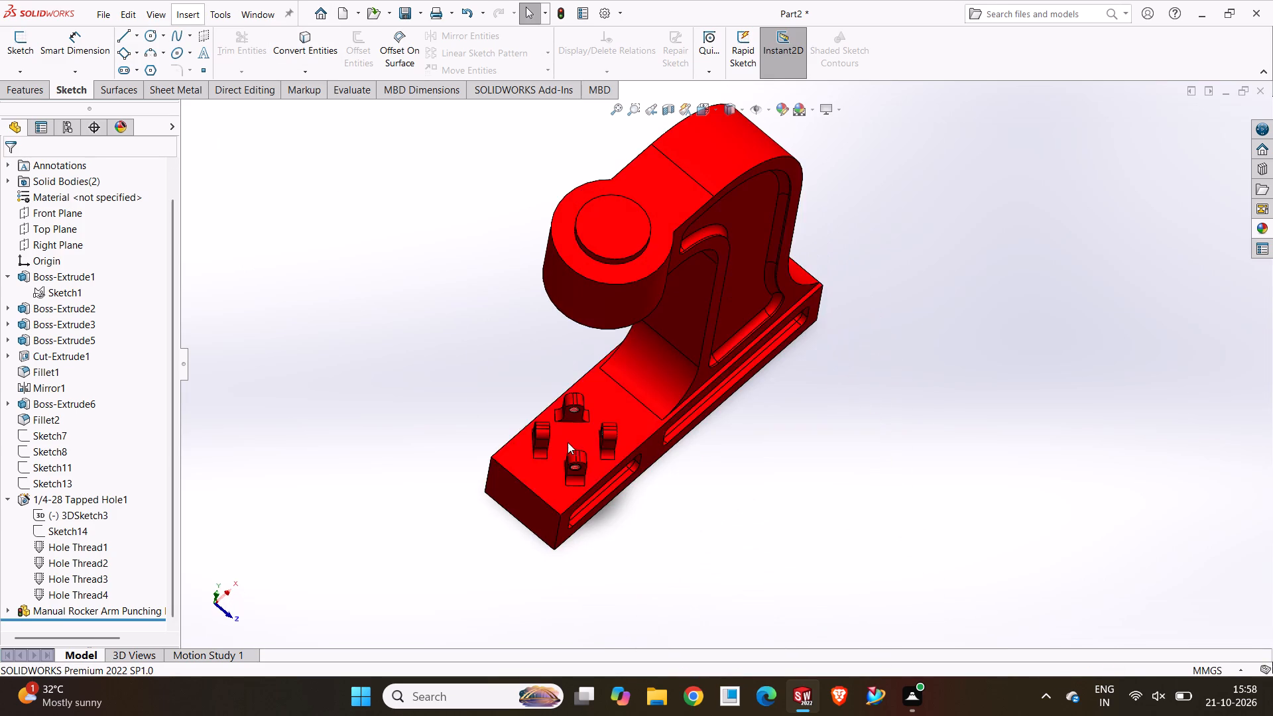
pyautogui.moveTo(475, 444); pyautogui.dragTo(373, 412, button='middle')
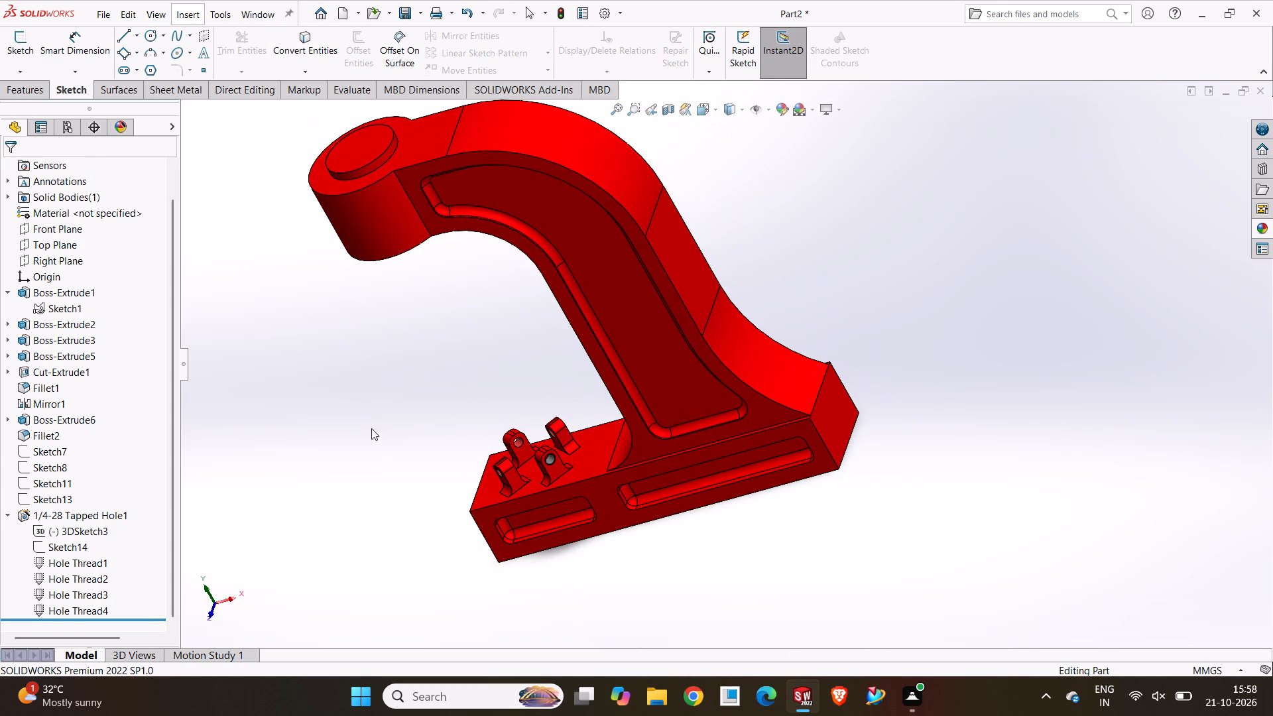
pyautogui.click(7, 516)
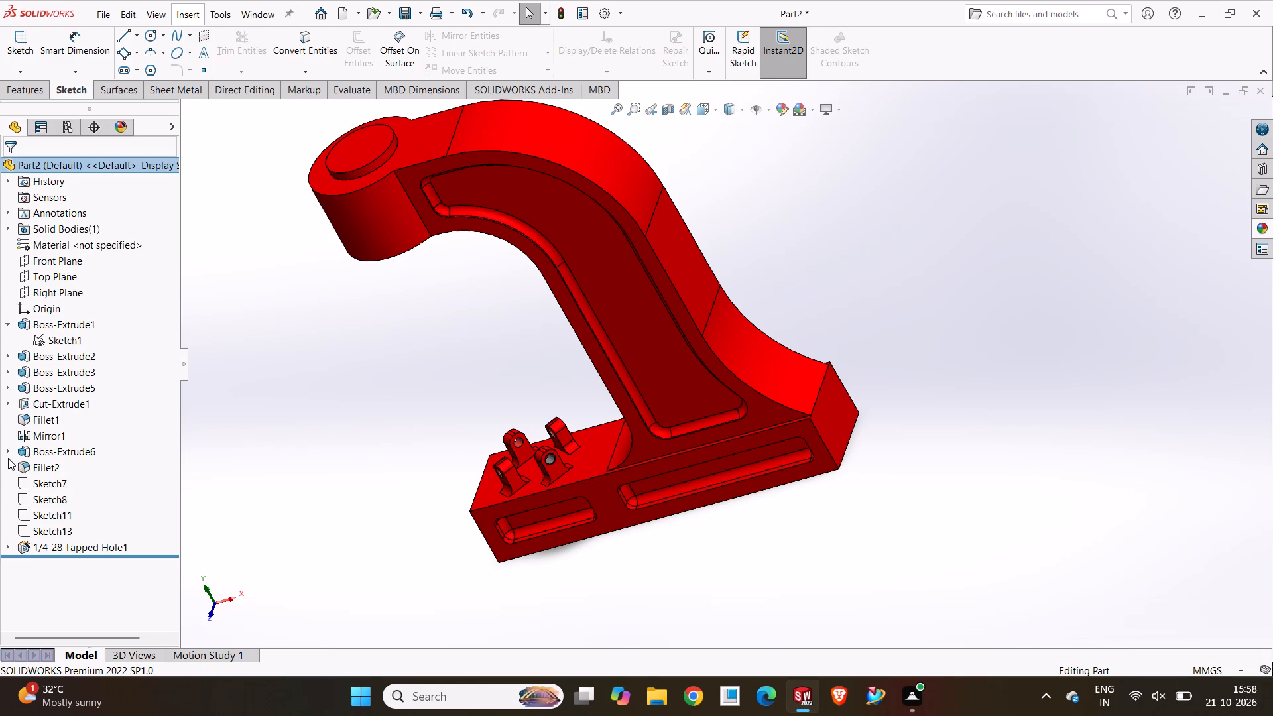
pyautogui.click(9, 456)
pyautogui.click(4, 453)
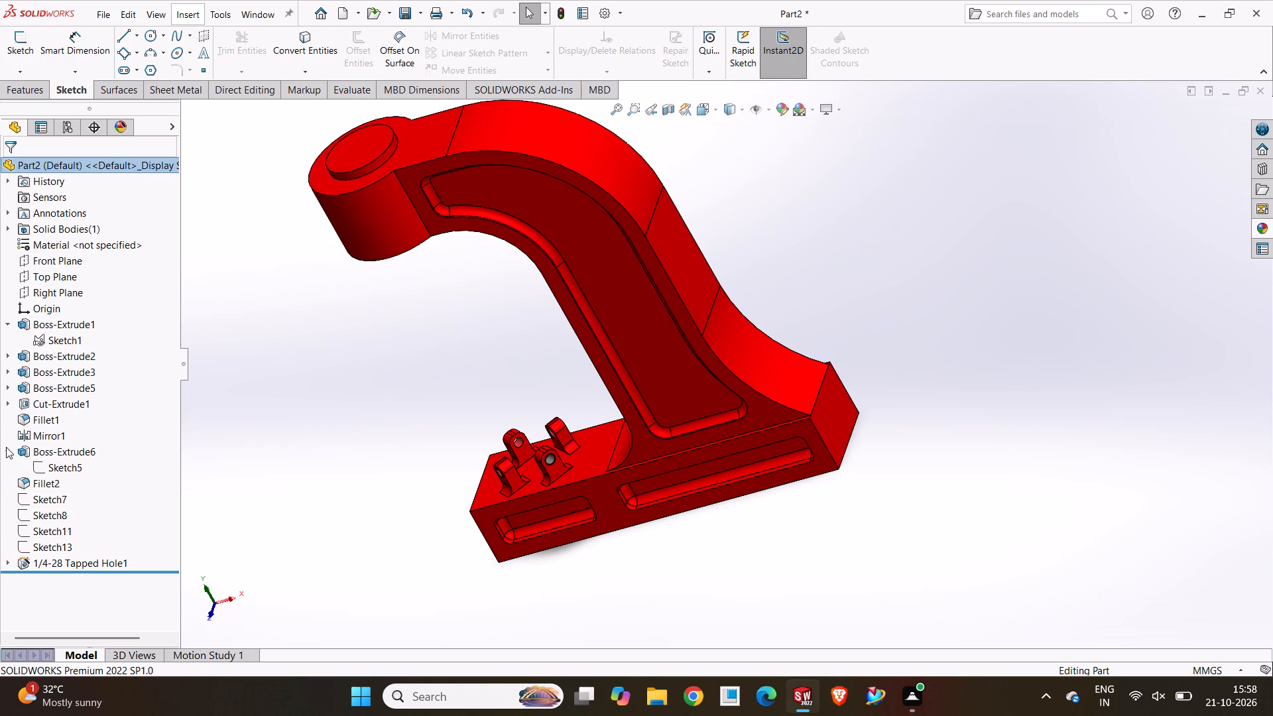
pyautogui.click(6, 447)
# Insert the Manual Rocker Arm Punching Machine P1 part again, keeping solid bodies, cosmetic threads and location by Move/Copy feature enabled.
pyautogui.moveTo(467, 398); pyautogui.dragTo(556, 286, button='middle')
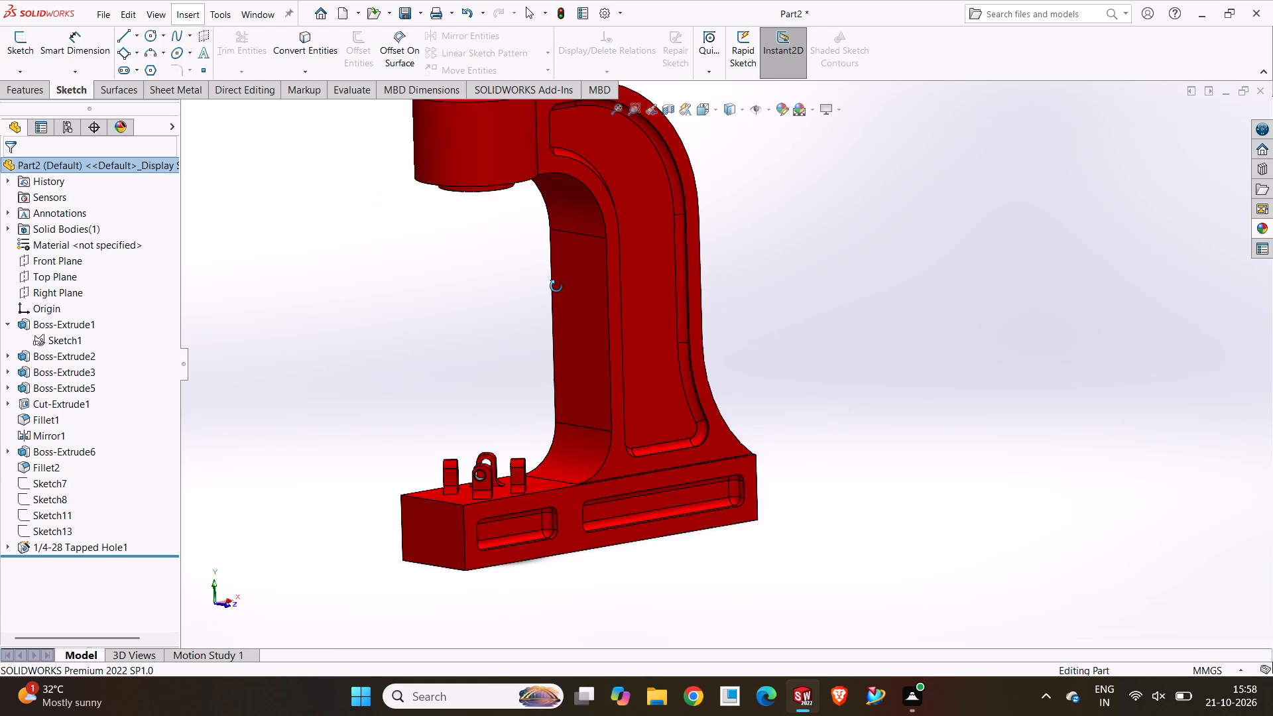
pyautogui.moveTo(556, 286); pyautogui.dragTo(548, 335, button='middle')
pyautogui.scroll(1, 497, 340)
pyautogui.click(179, 14)
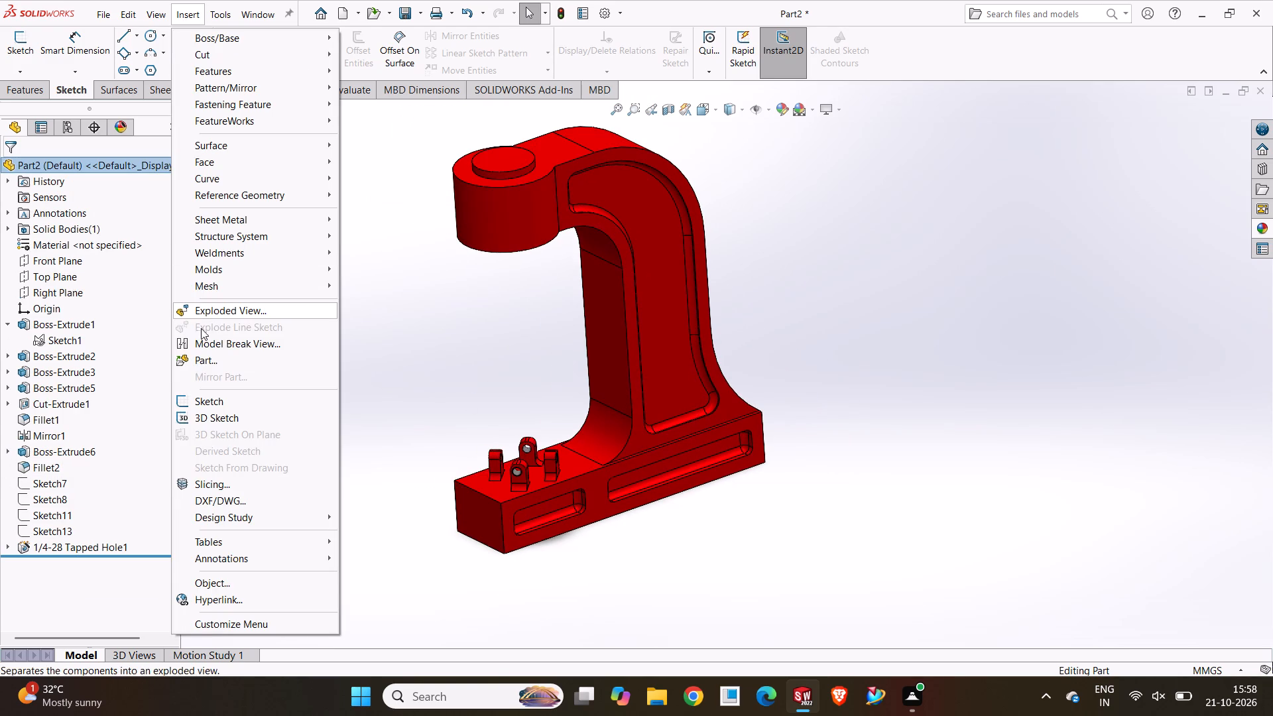
pyautogui.click(210, 360)
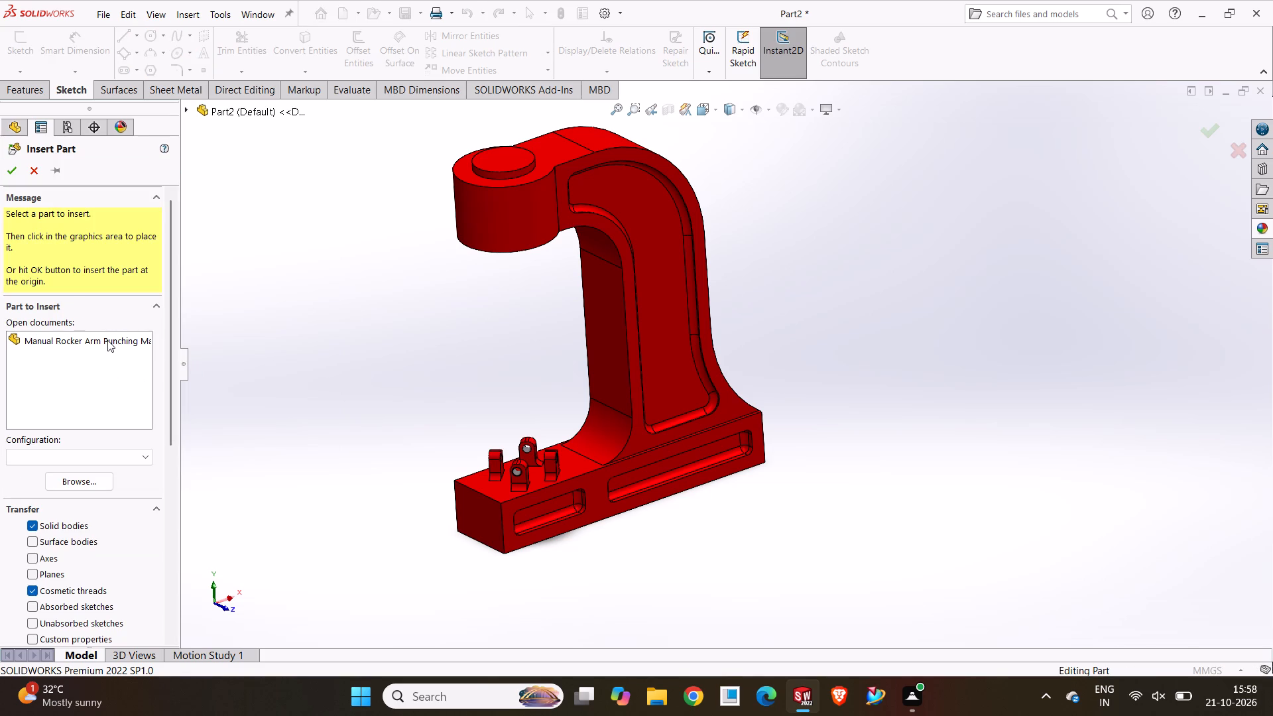
pyautogui.scroll(-4, 157, 528)
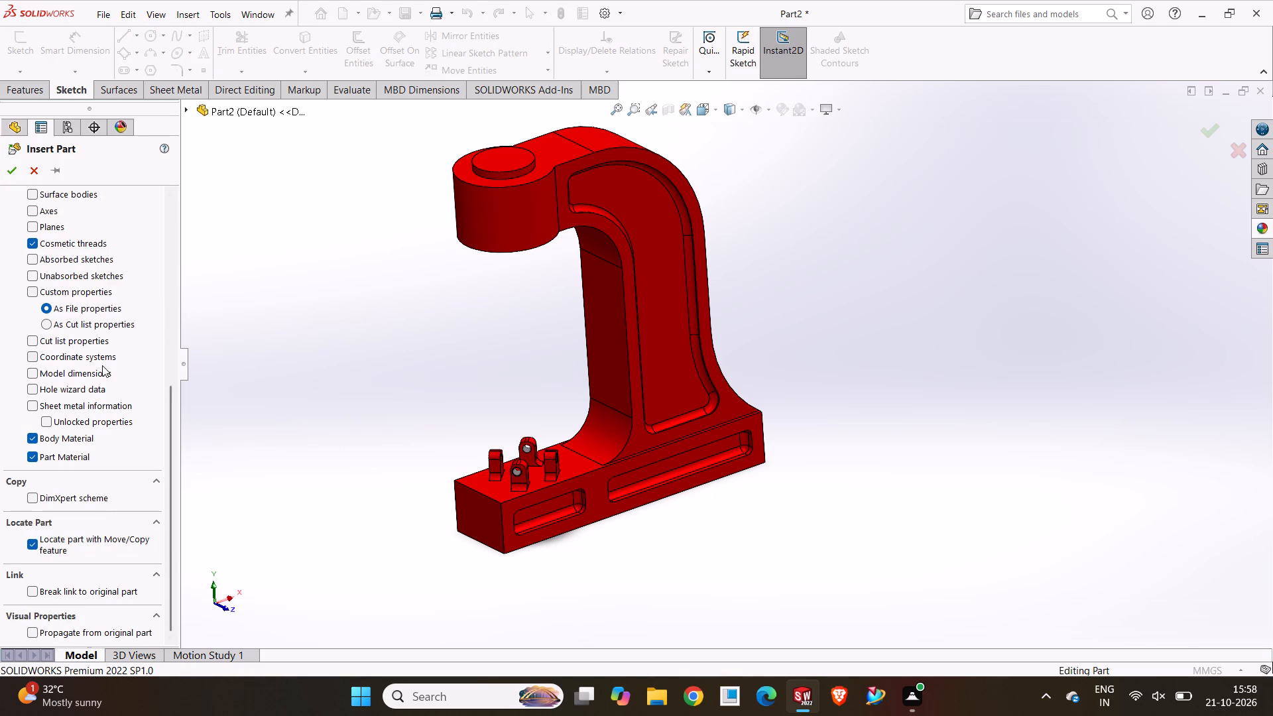
pyautogui.scroll(-2, 102, 368)
pyautogui.scroll(5, 117, 394)
pyautogui.click(300, 257)
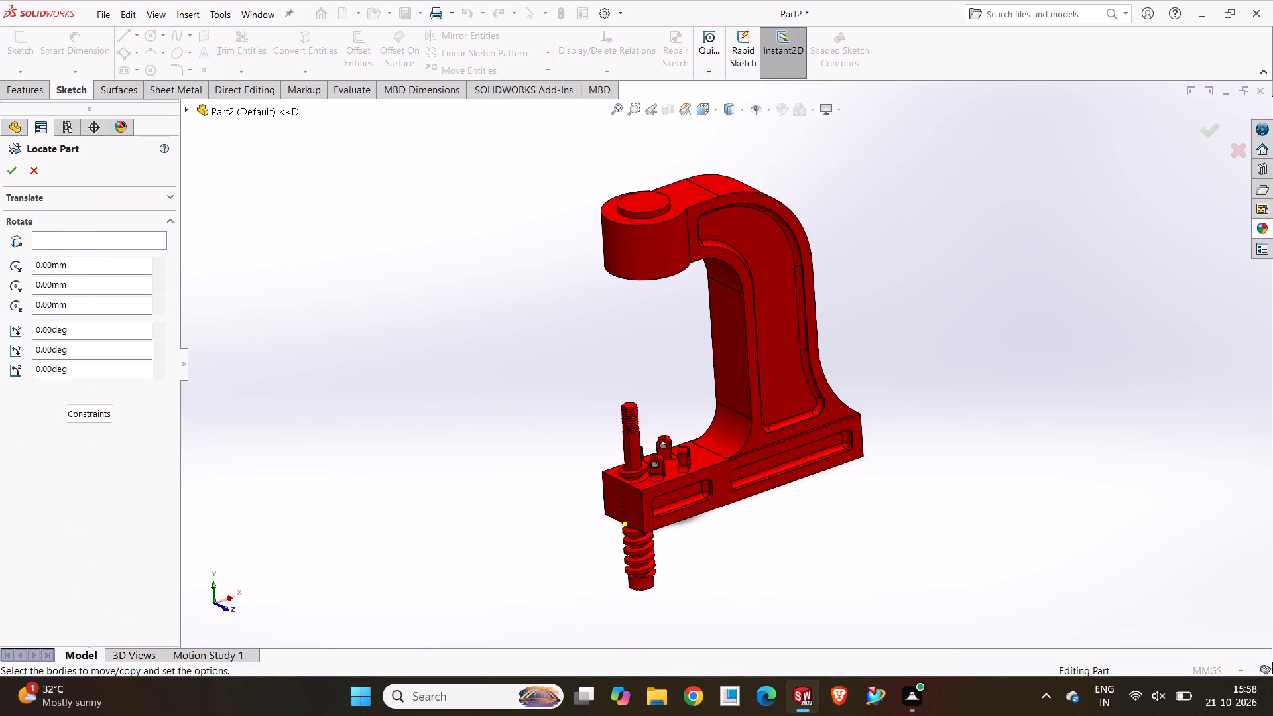
# Using constraints, add a concentric mate between the head's raised boss and the screw's cylindrical lower end.
pyautogui.click(92, 414)
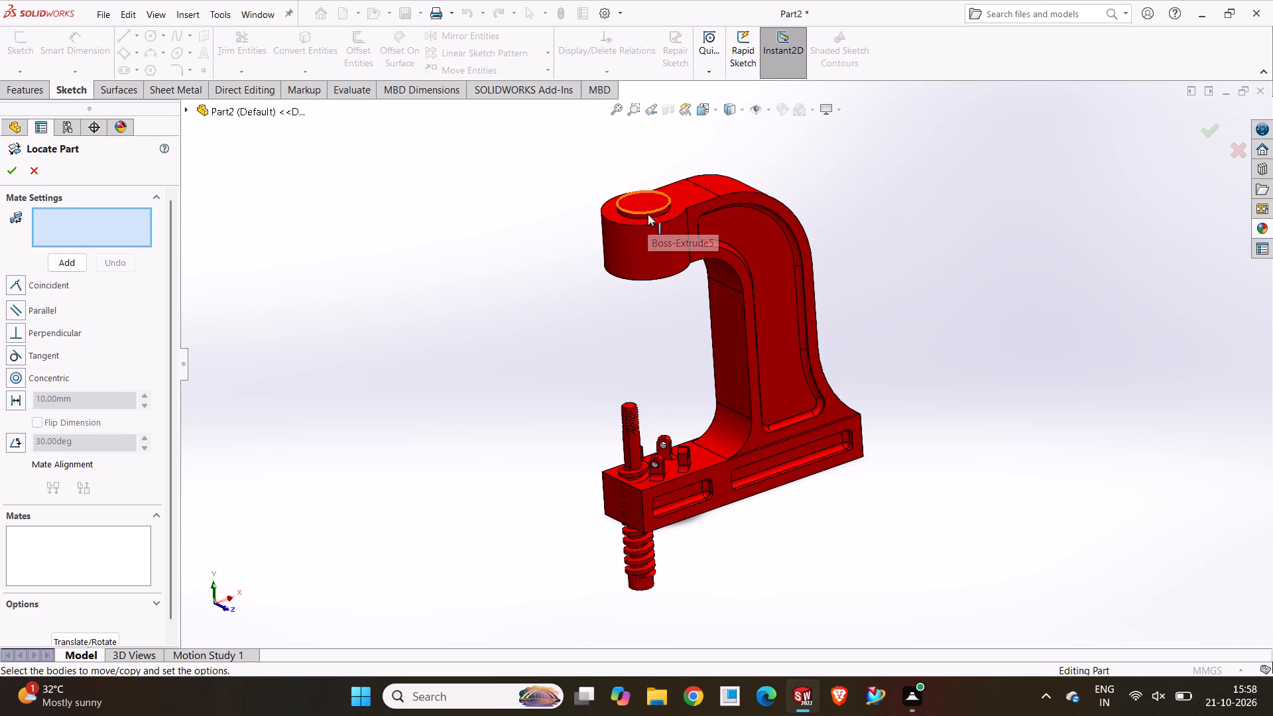
pyautogui.scroll(-5, 649, 207)
pyautogui.click(668, 291)
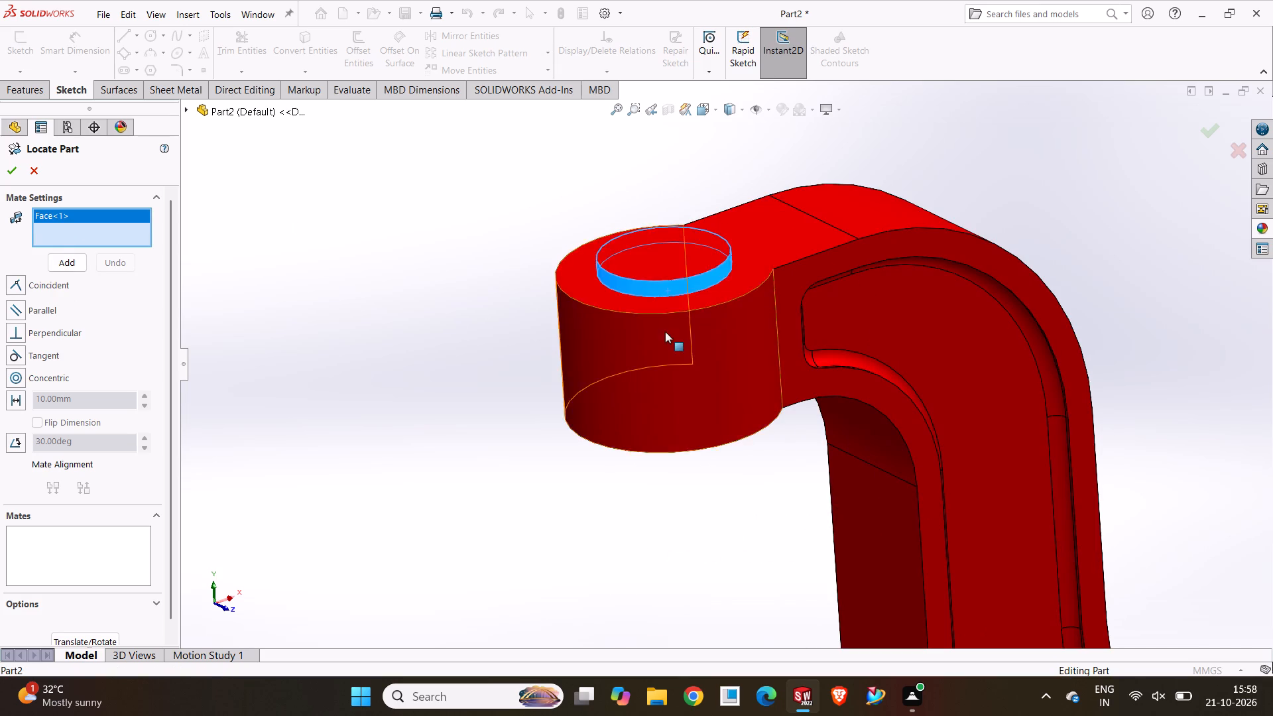
pyautogui.scroll(8, 665, 331)
pyautogui.scroll(-9, 705, 530)
pyautogui.click(748, 573)
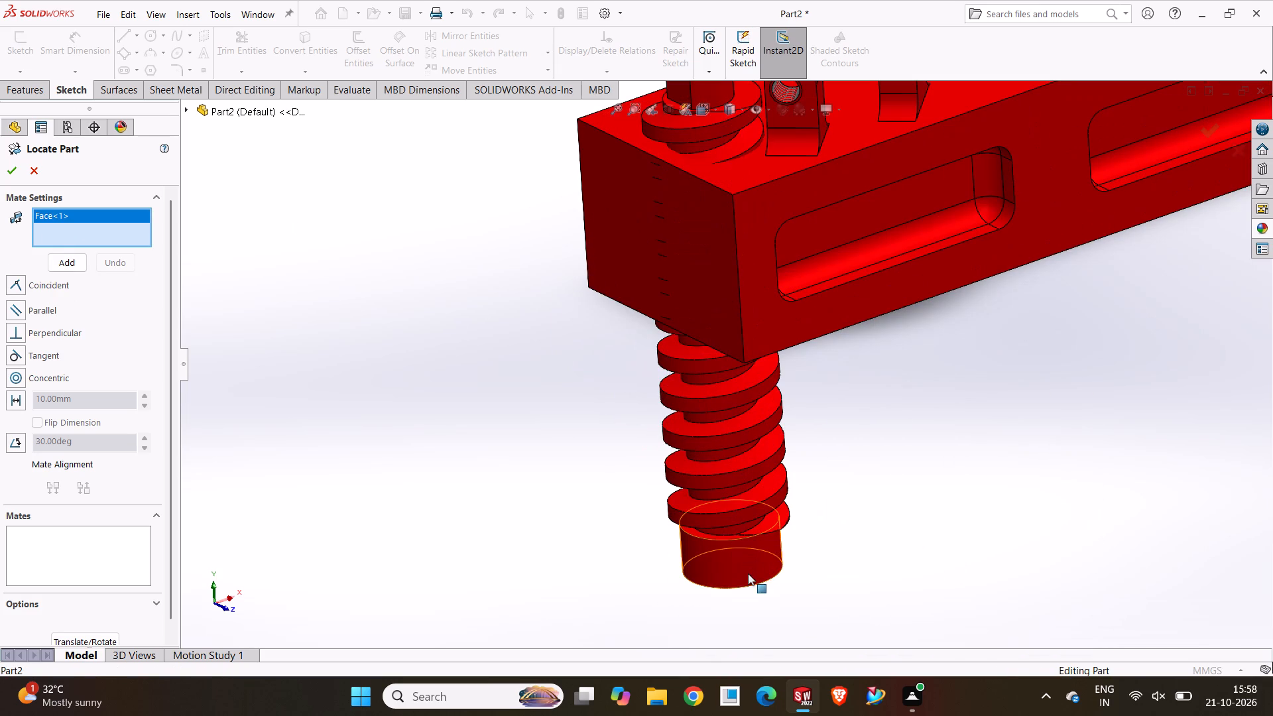
pyautogui.click(59, 267)
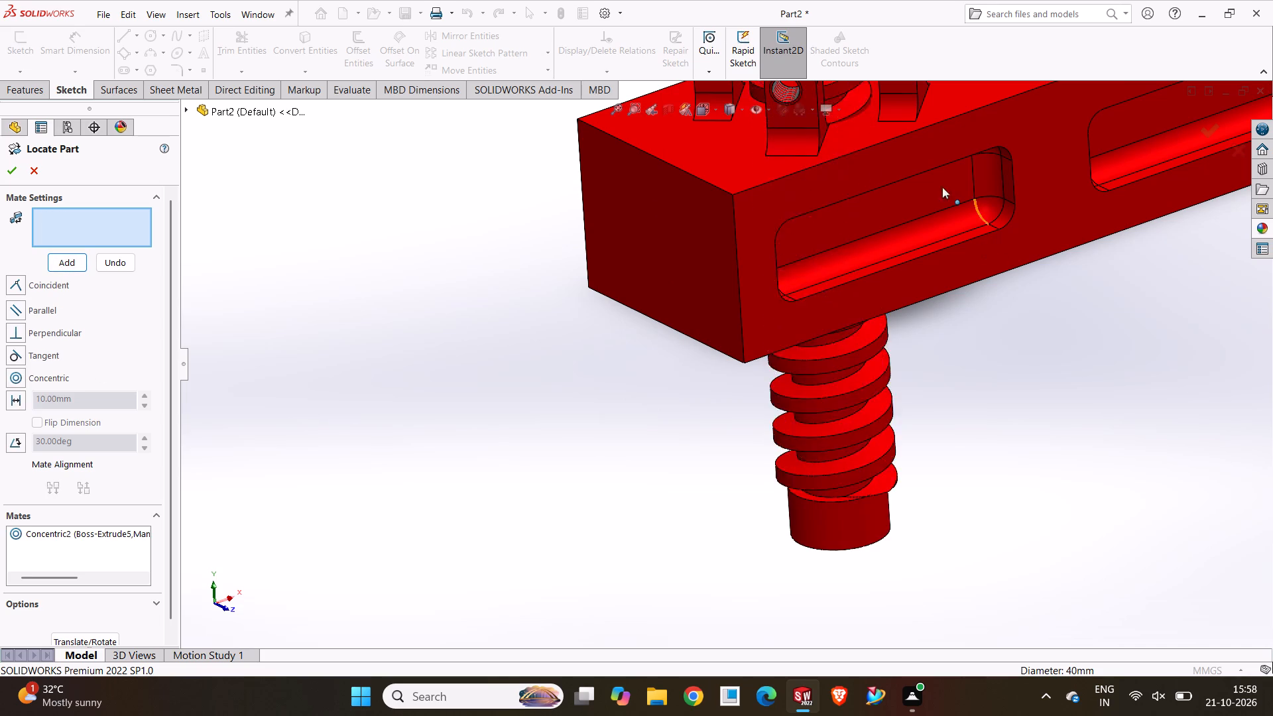
# Add a flipped 17.25 mm distance mate between the top face of the screw's collar and the head's boss top face, and finish locating the part.
pyautogui.scroll(4, 852, 161)
pyautogui.scroll(-5, 764, 247)
pyautogui.click(812, 212)
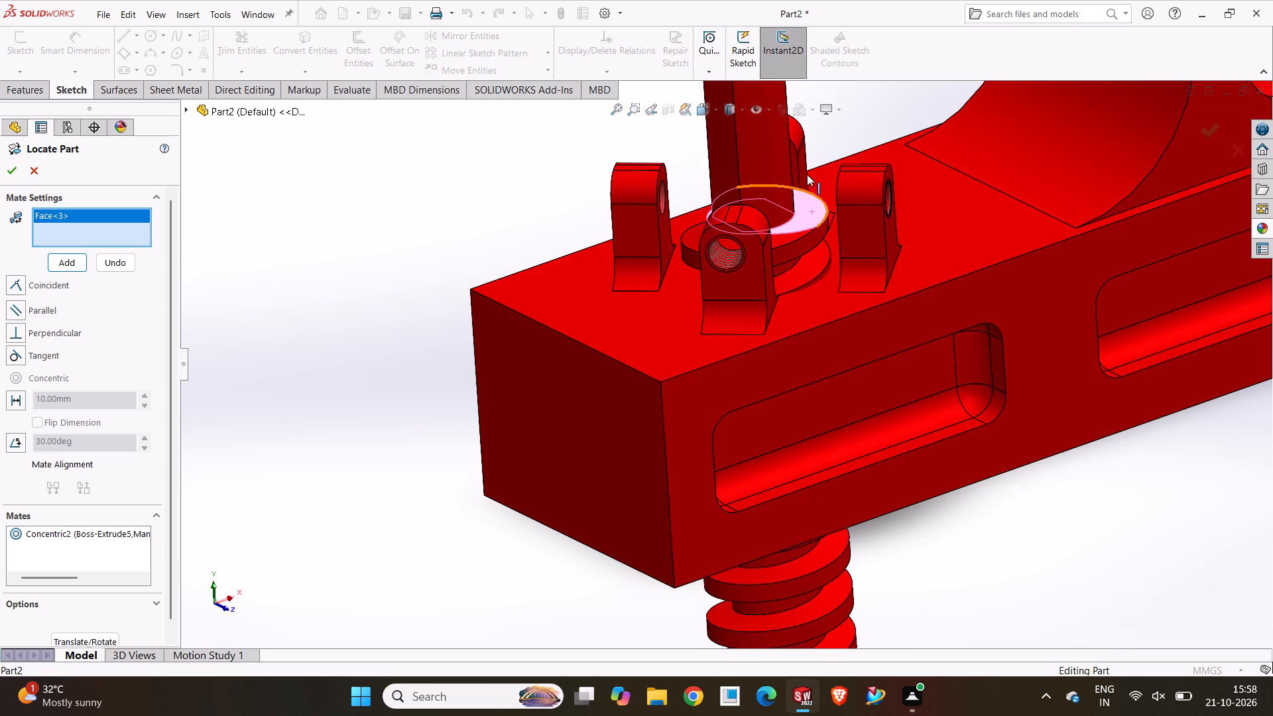
pyautogui.scroll(7, 807, 174)
pyautogui.scroll(-1, 683, 160)
pyautogui.scroll(3, 683, 160)
pyautogui.scroll(-4, 683, 160)
pyautogui.click(784, 147)
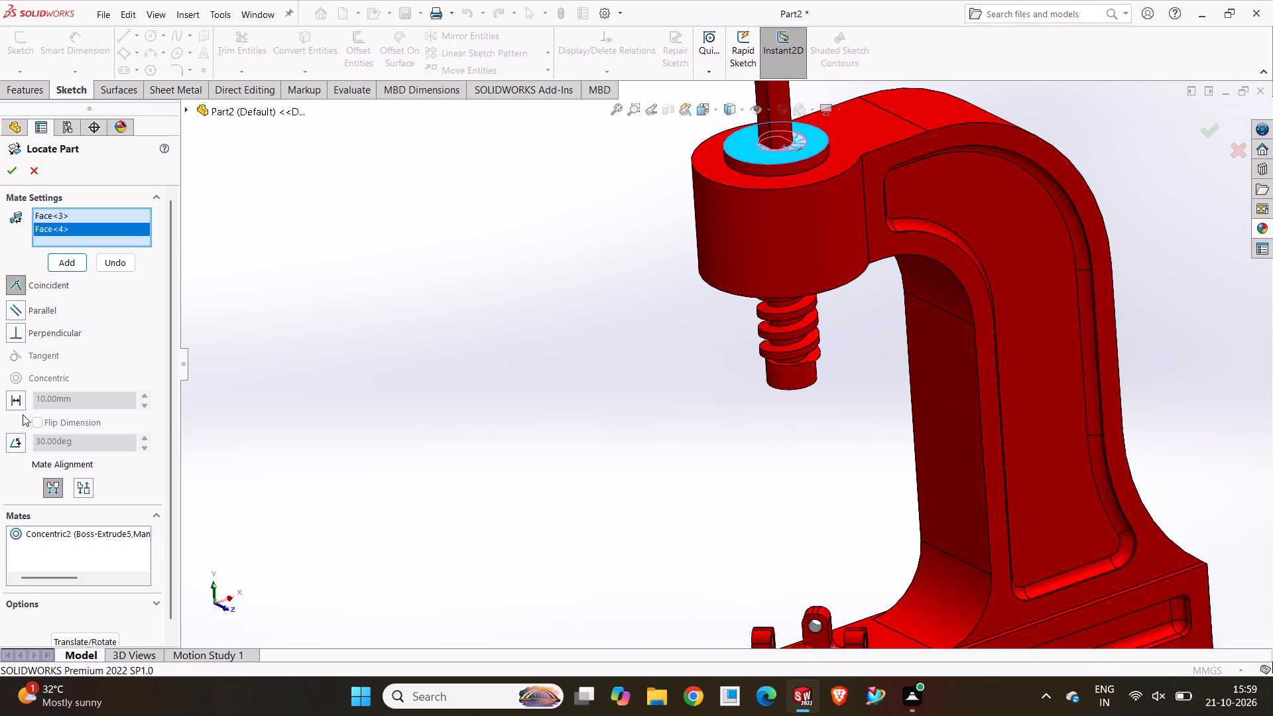
pyautogui.click(9, 401)
pyautogui.moveTo(115, 402); pyautogui.dragTo(42, 400)
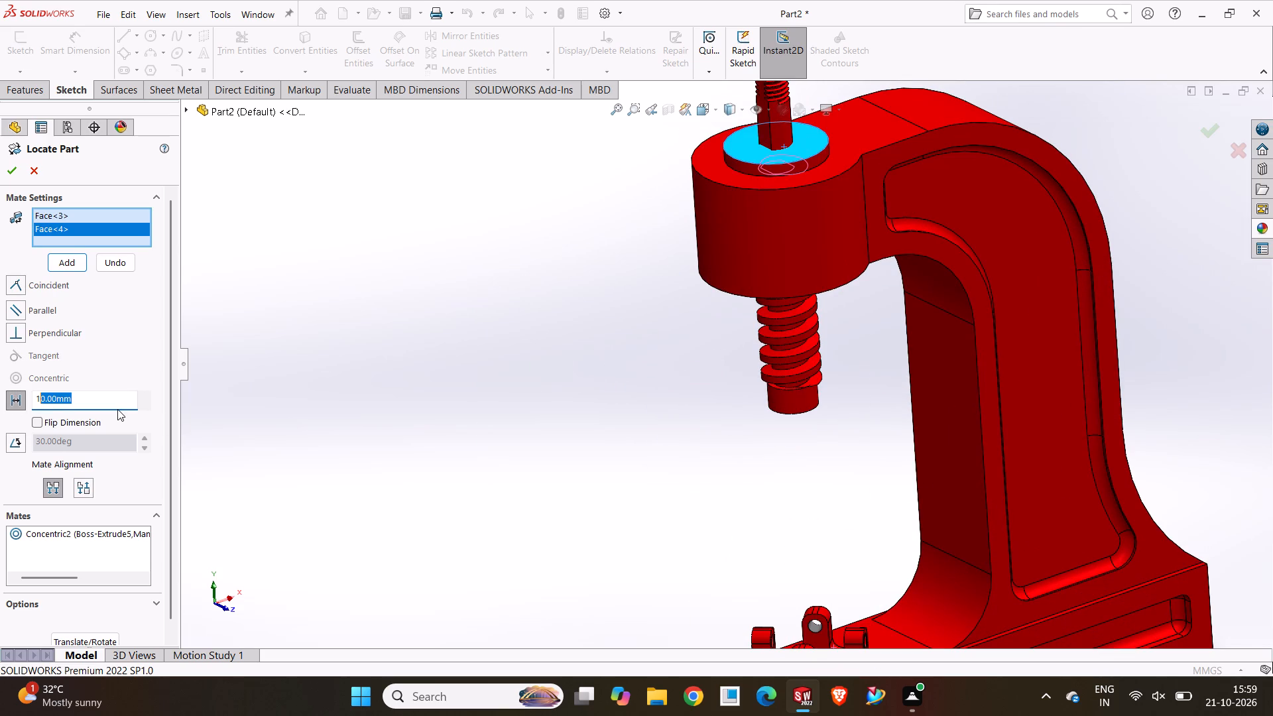
pyautogui.press('BackSpace')
pyautogui.write('7.25')
pyautogui.click(37, 424)
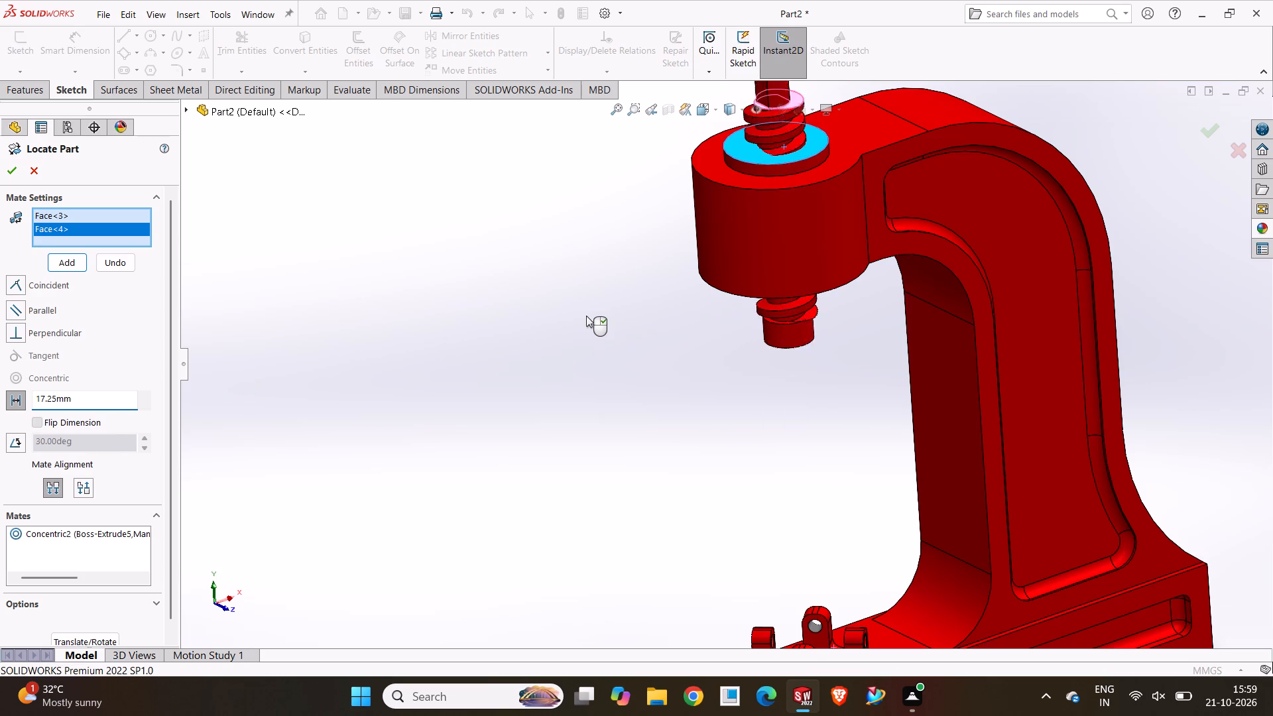
pyautogui.scroll(2, 586, 316)
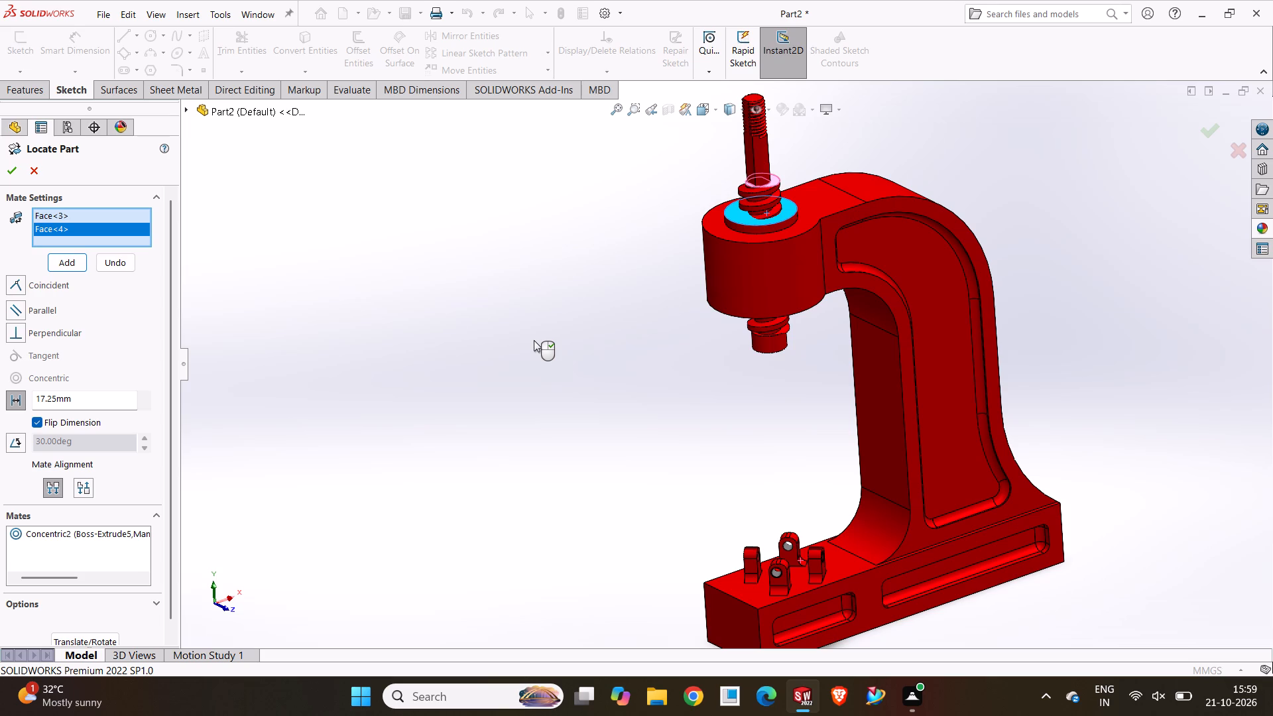
pyautogui.click(17, 174)
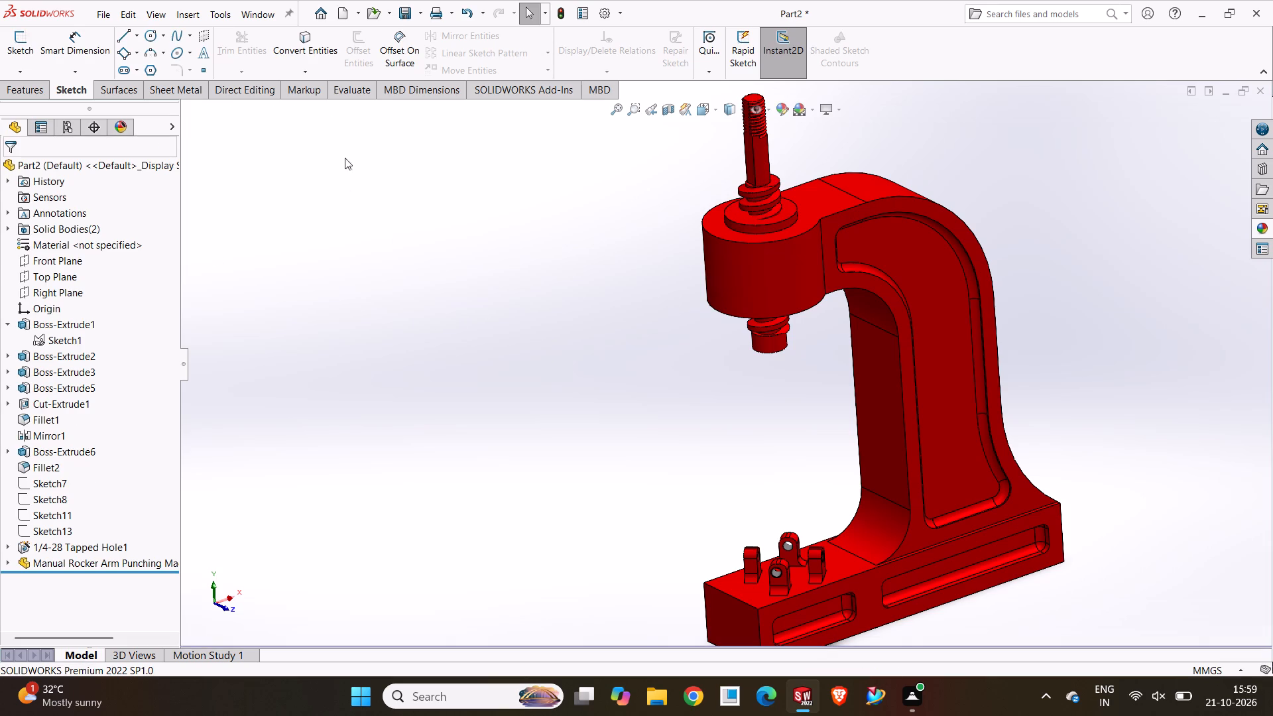
# Combine the bodies with a Subtract operation, using the frame as main body and the inserted screw as the body to subtract.
pyautogui.click(255, 82)
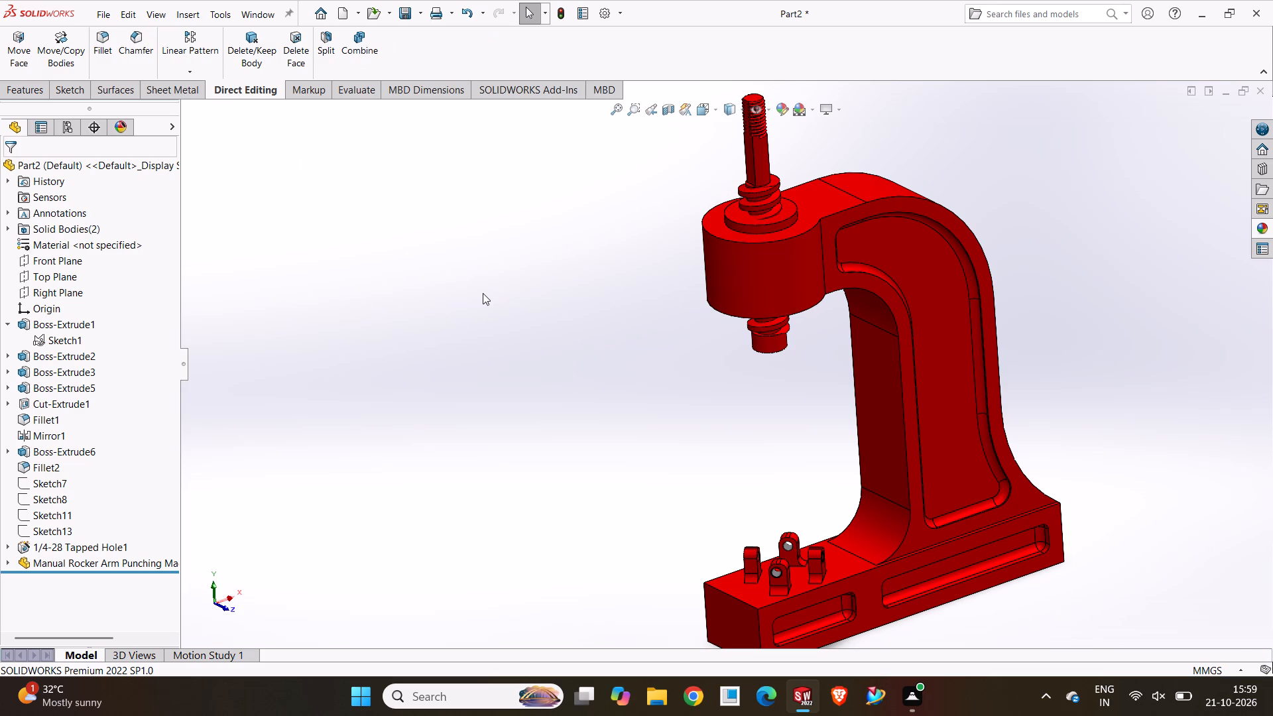
pyautogui.click(343, 49)
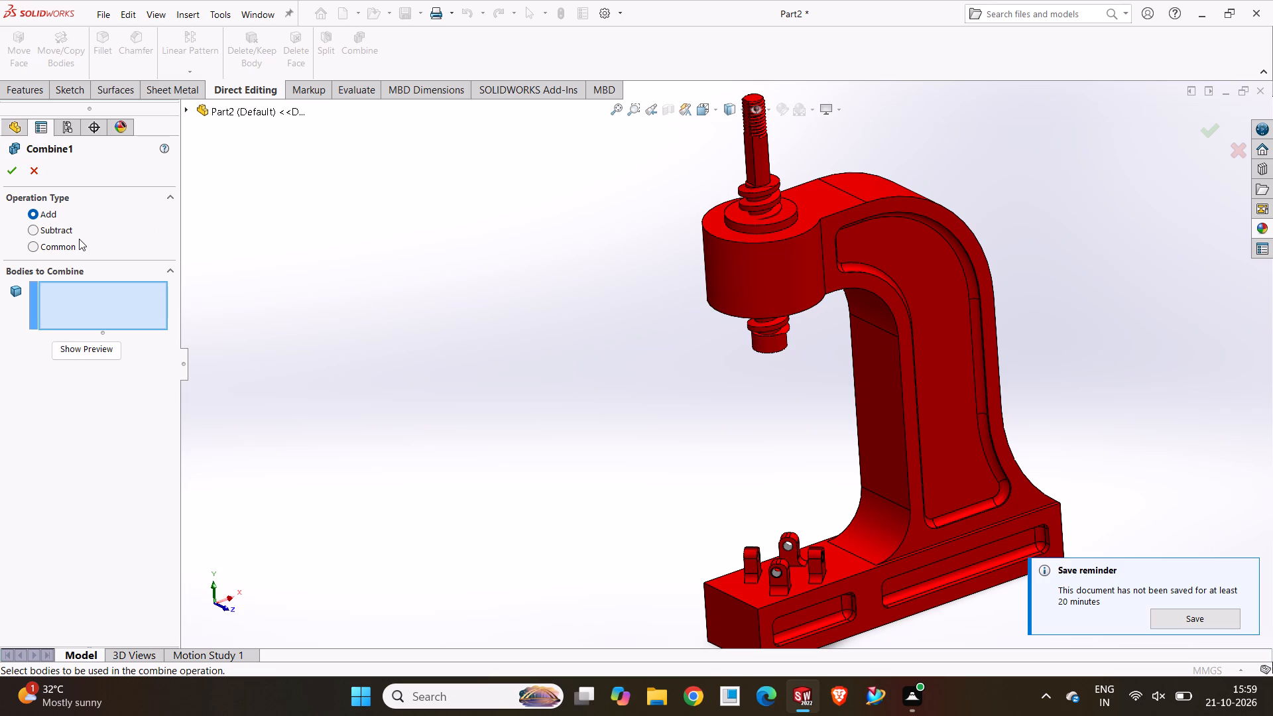
pyautogui.click(34, 229)
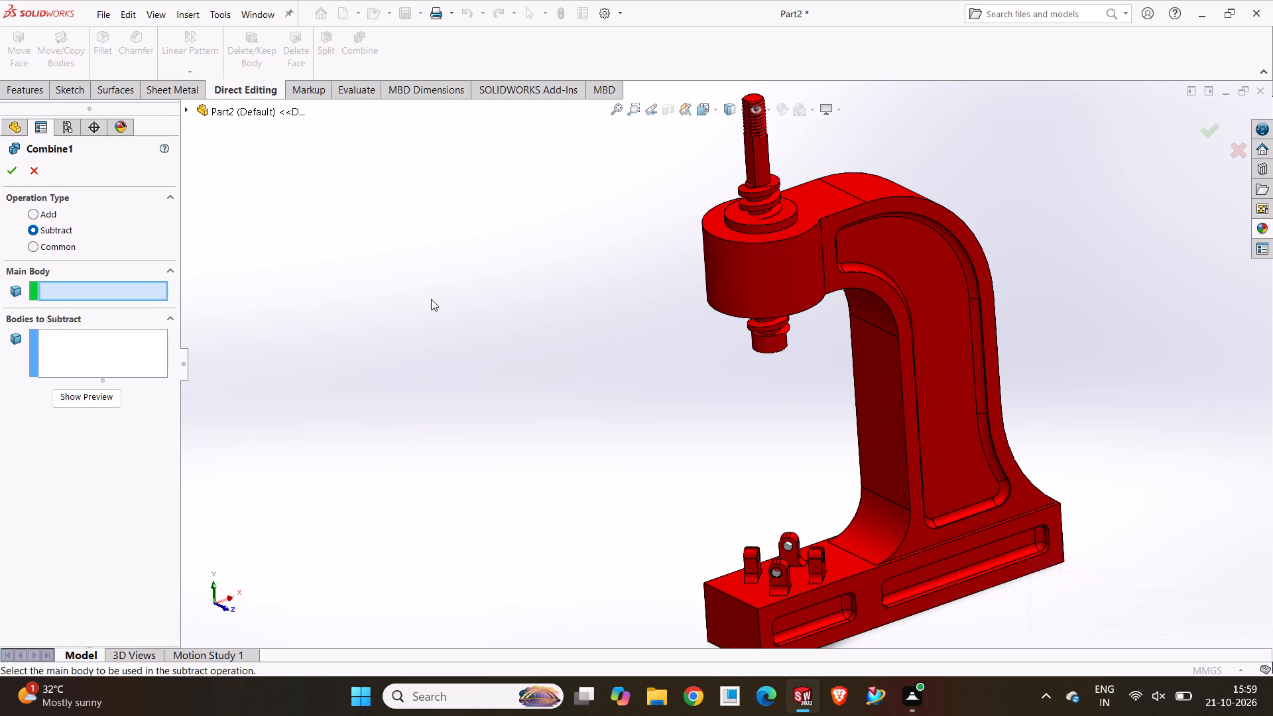
pyautogui.click(790, 260)
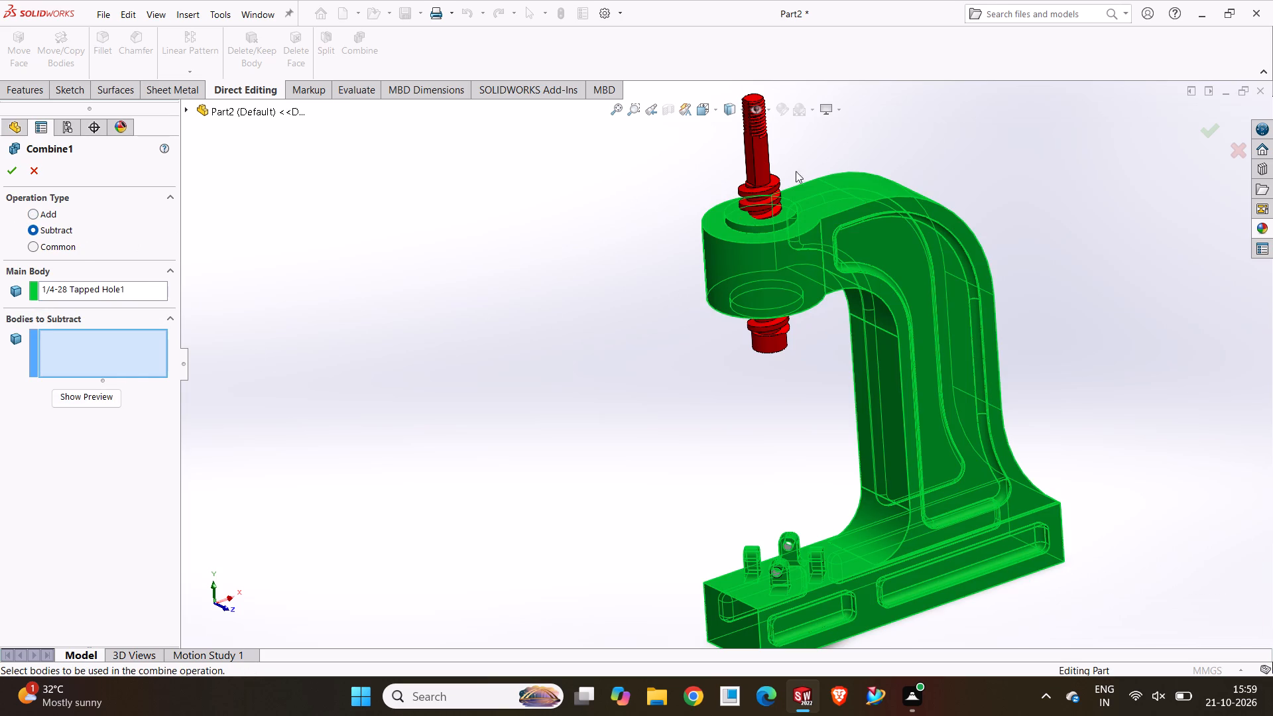
pyautogui.click(760, 149)
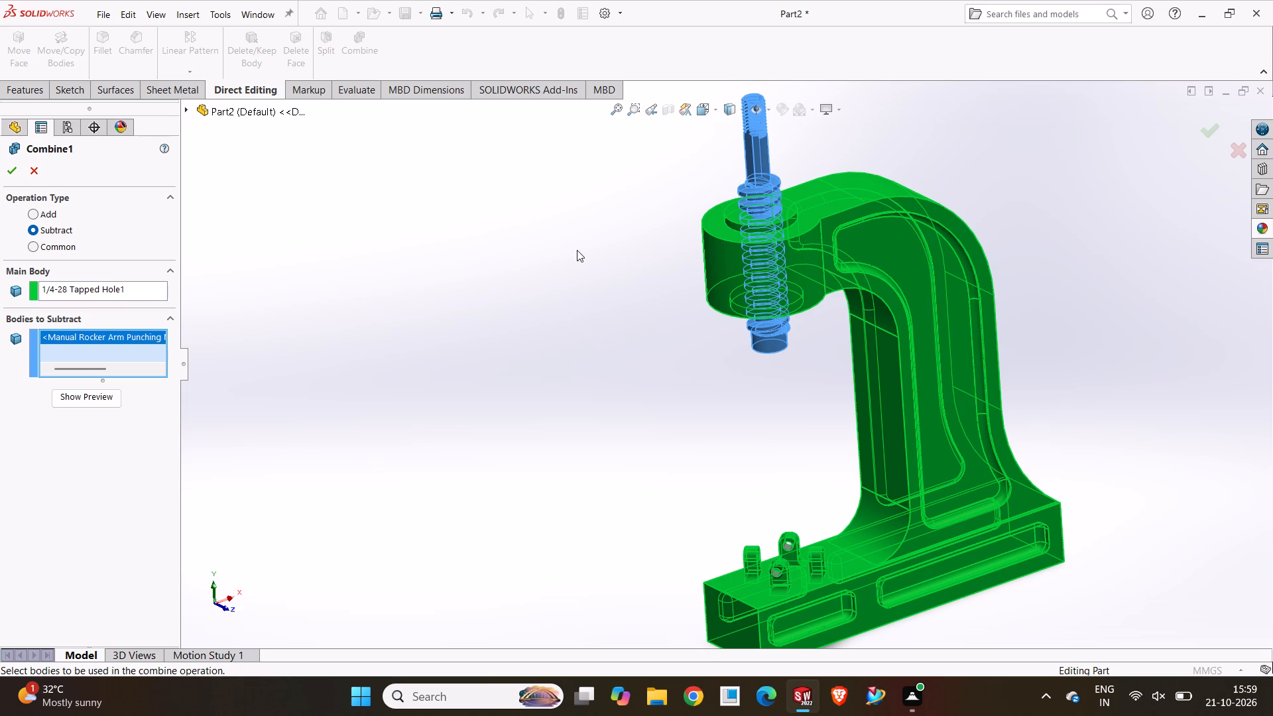
pyautogui.click(78, 399)
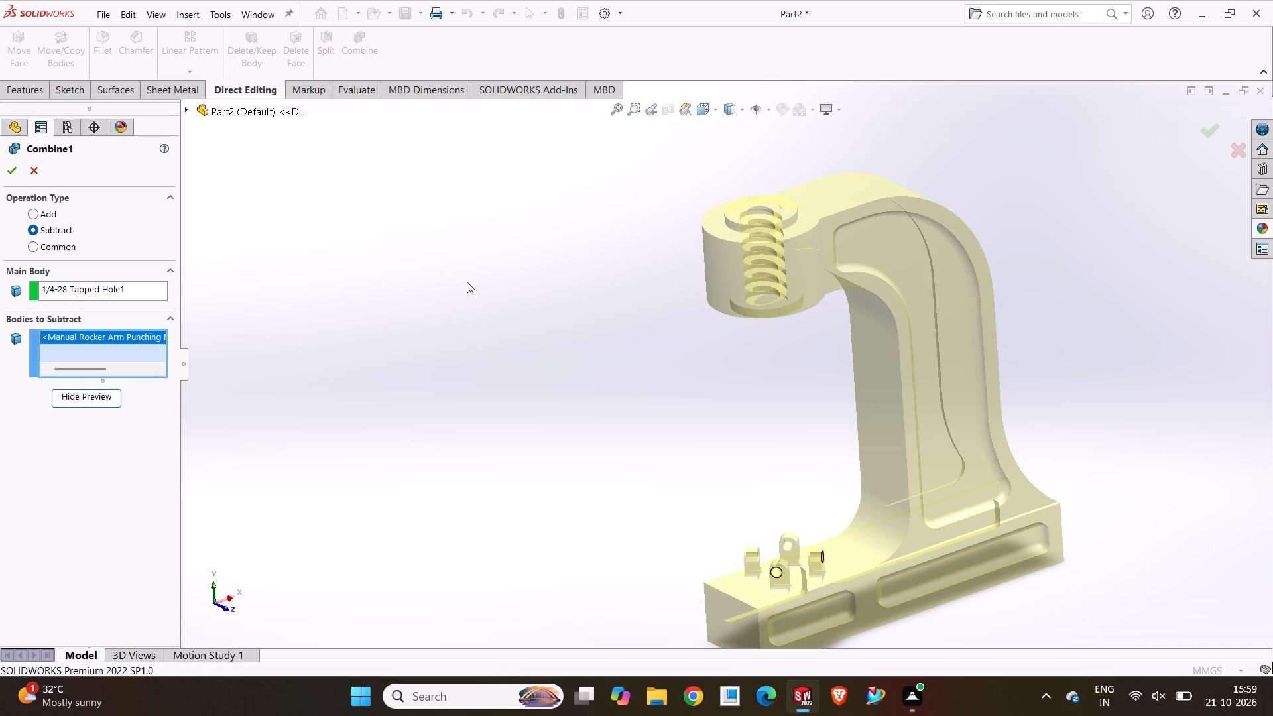
pyautogui.click(13, 162)
pyautogui.click(517, 285)
# Examine the threaded bore cut through the frame's head from above and below.
pyautogui.moveTo(585, 340); pyautogui.dragTo(516, 325, button='middle')
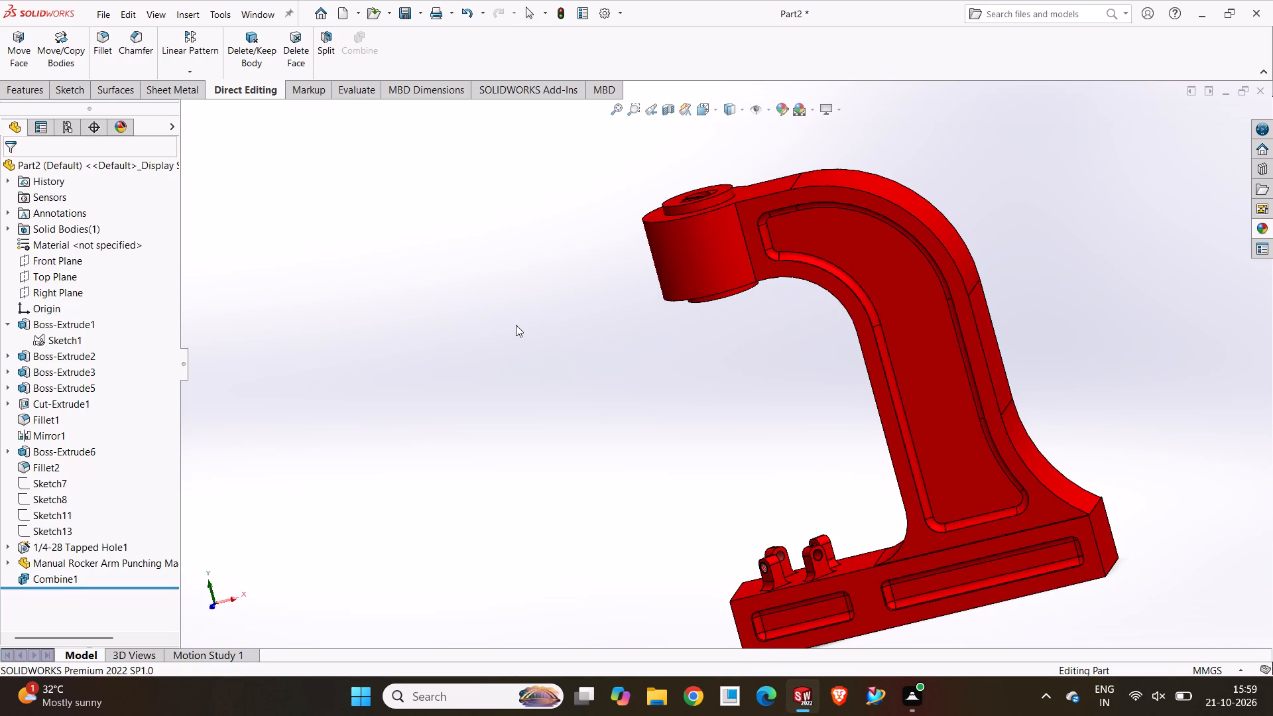
pyautogui.scroll(-1, 831, 376)
pyautogui.scroll(1, 830, 379)
pyautogui.moveTo(830, 379); pyautogui.dragTo(910, 475, button='middle')
pyautogui.scroll(-4, 871, 390)
pyautogui.scroll(2, 774, 341)
pyautogui.moveTo(756, 321); pyautogui.dragTo(735, 390, button='middle')
pyautogui.scroll(-1, 756, 321)
pyautogui.scroll(2, 645, 371)
pyautogui.moveTo(645, 371); pyautogui.dragTo(636, 209, button='middle')
pyautogui.moveTo(650, 324); pyautogui.dragTo(654, 177, button='middle')
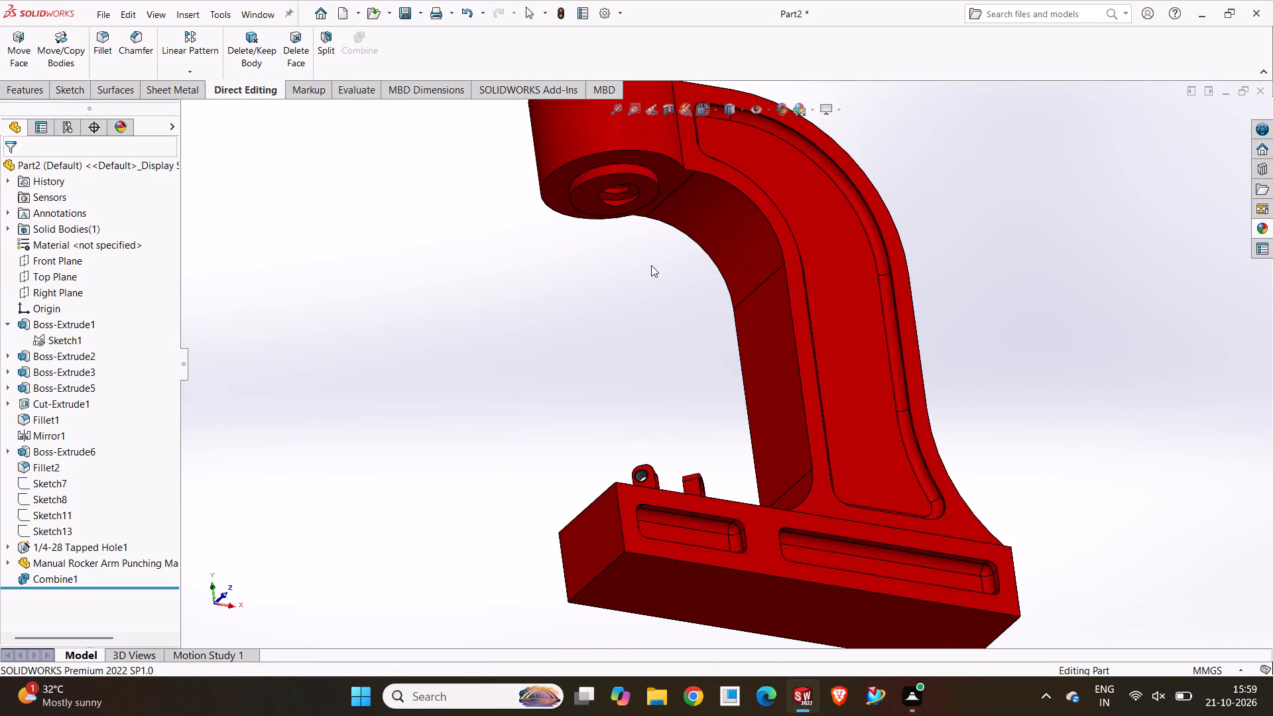
pyautogui.moveTo(652, 265); pyautogui.dragTo(645, 406, button='middle')
pyautogui.scroll(2, 632, 193)
pyautogui.scroll(-5, 631, 193)
pyautogui.scroll(-4, 677, 298)
pyautogui.moveTo(678, 296); pyautogui.dragTo(684, 375, button='middle')
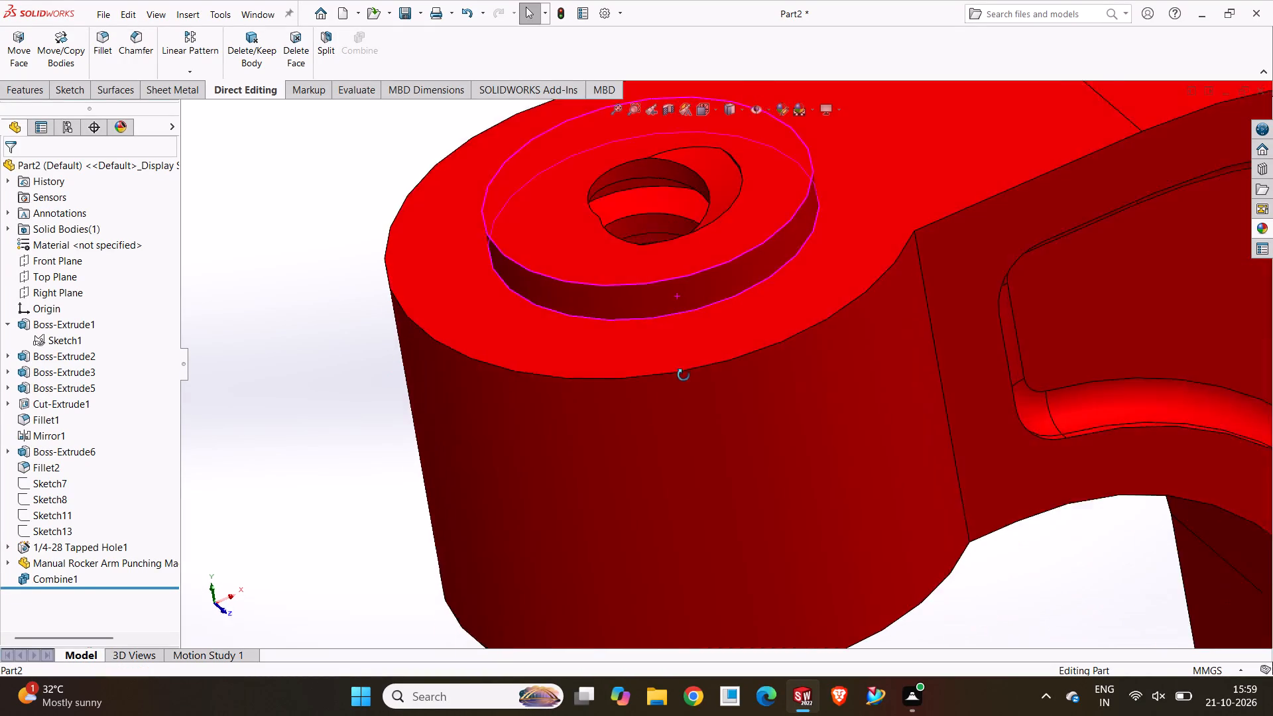
pyautogui.moveTo(684, 375); pyautogui.dragTo(695, 412, button='middle')
pyautogui.scroll(4, 670, 384)
pyautogui.moveTo(688, 320); pyautogui.dragTo(630, 329, button='middle')
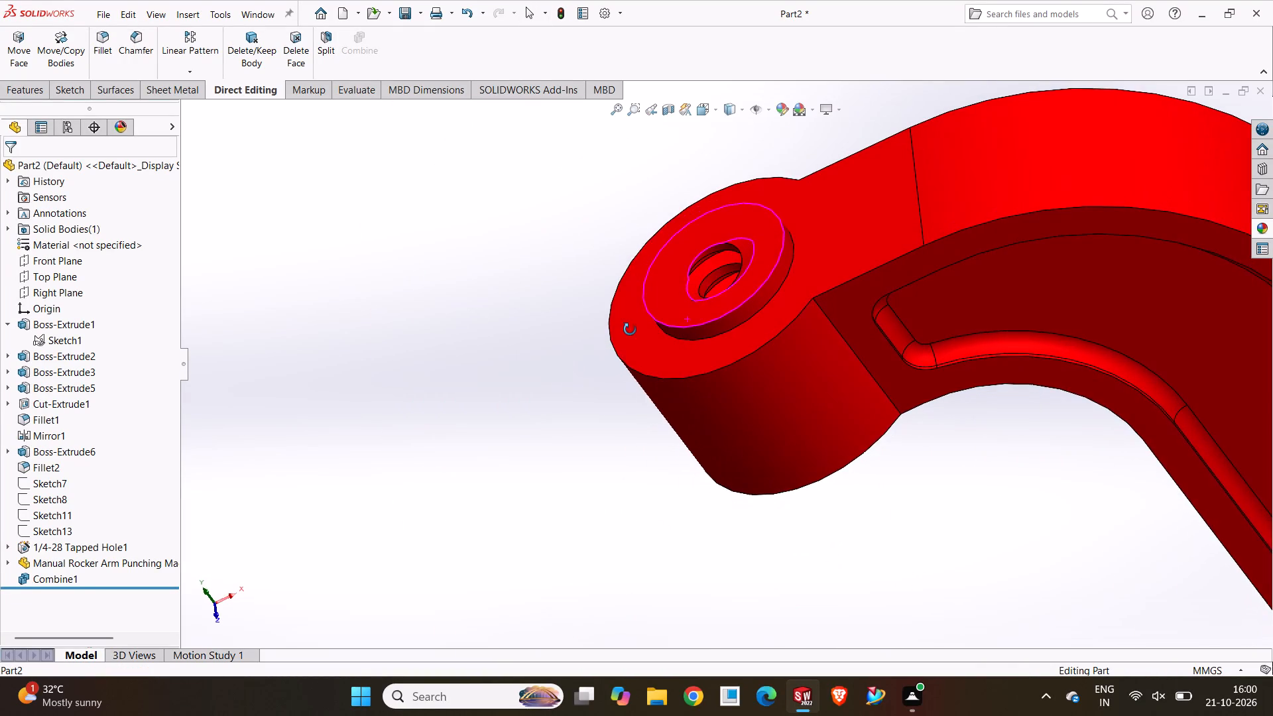
pyautogui.moveTo(630, 329); pyautogui.dragTo(651, 303, button='middle')
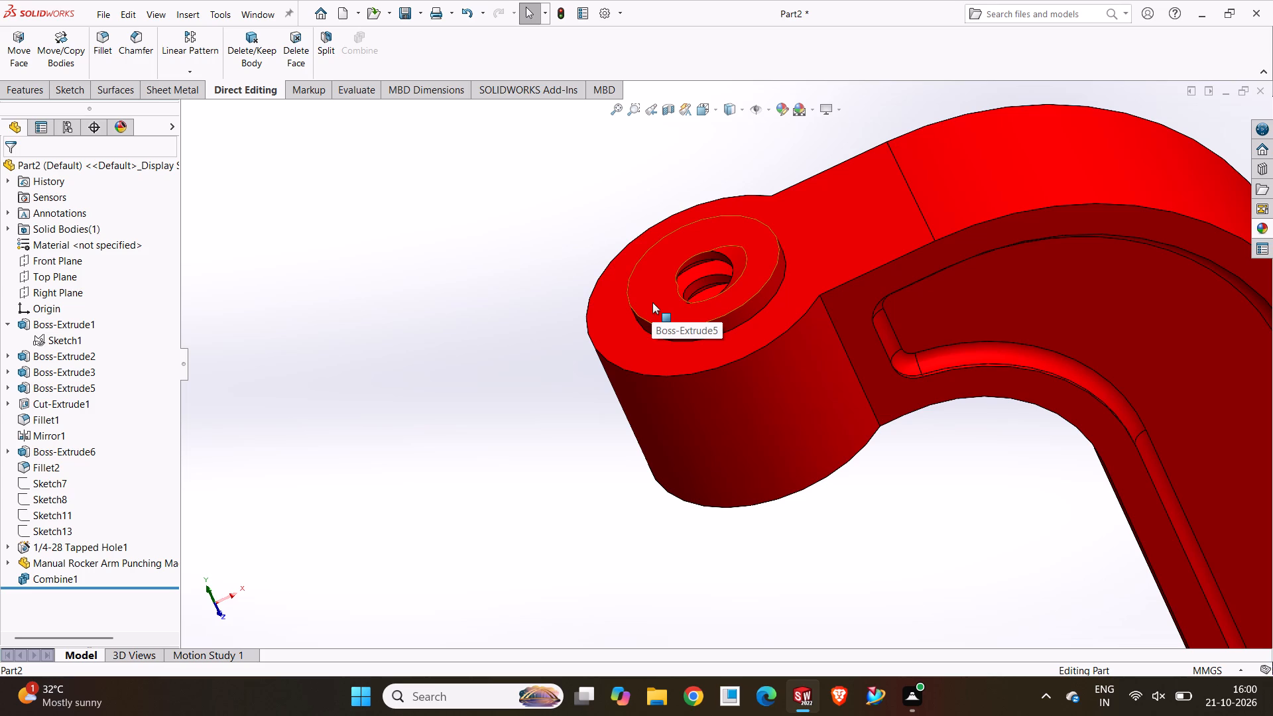
pyautogui.scroll(-4, 910, 364)
pyautogui.scroll(4, 890, 432)
pyautogui.moveTo(890, 432); pyautogui.dragTo(831, 359, button='middle')
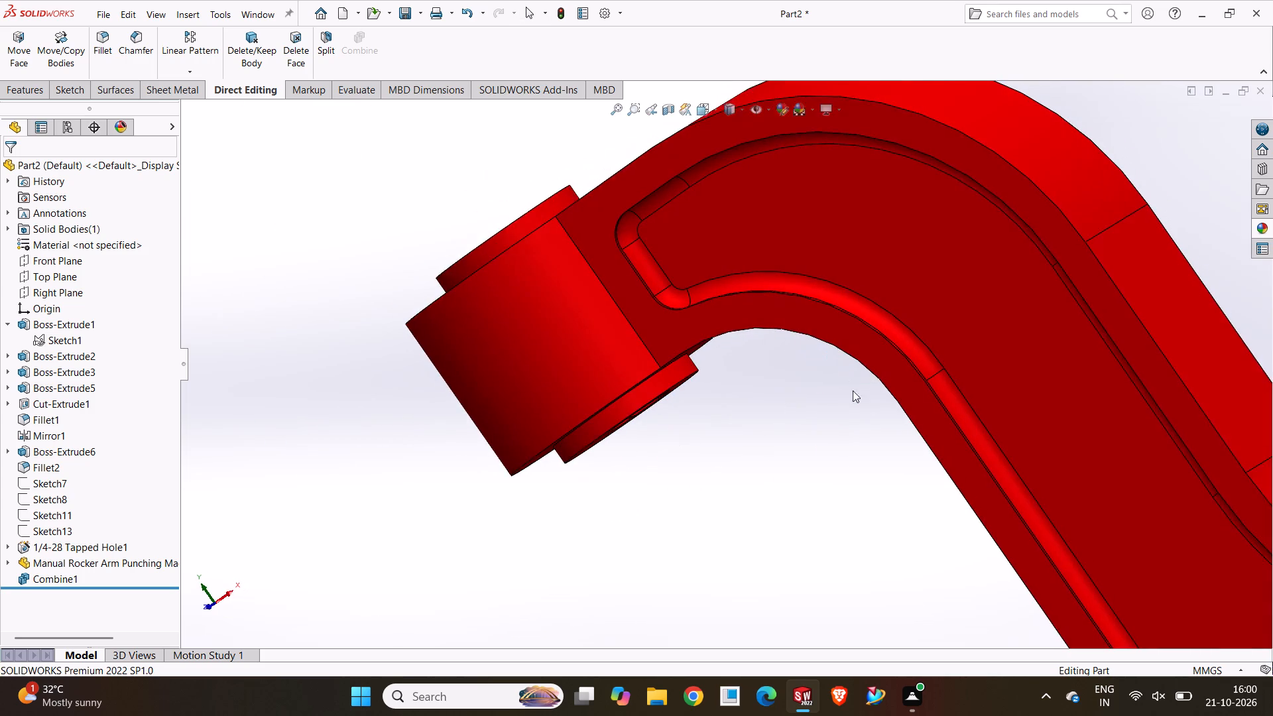
pyautogui.scroll(2, 860, 419)
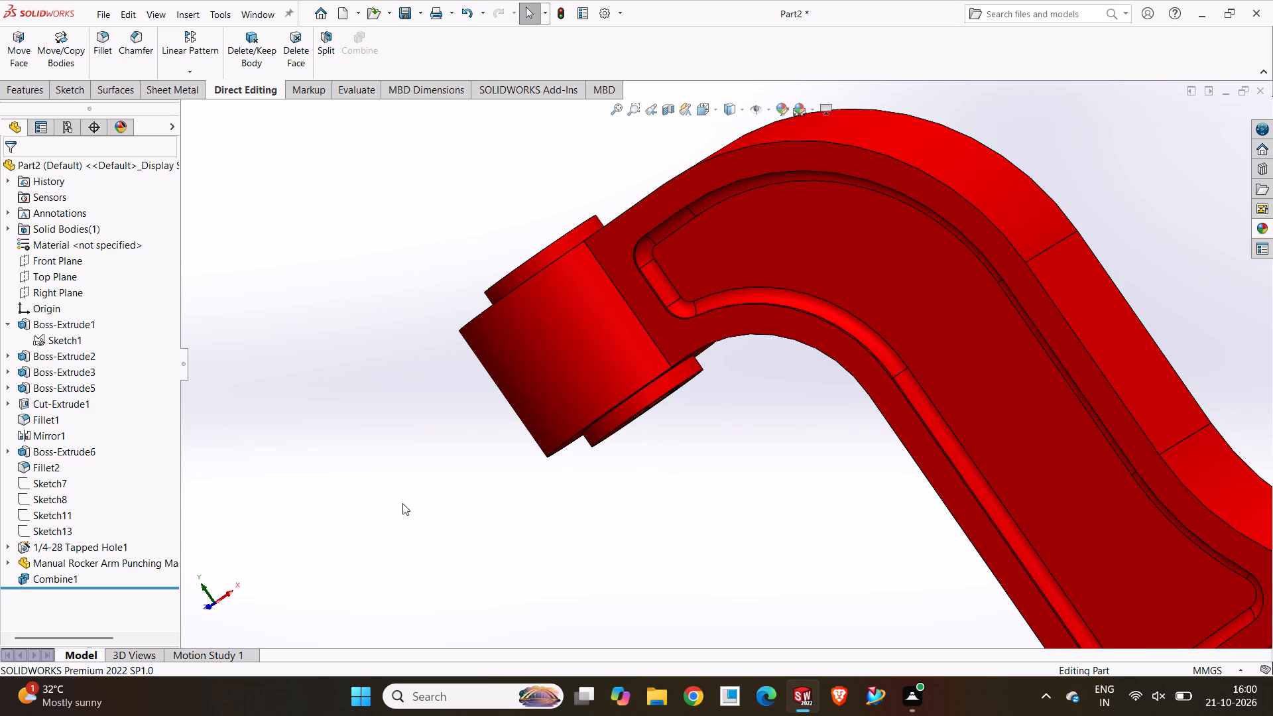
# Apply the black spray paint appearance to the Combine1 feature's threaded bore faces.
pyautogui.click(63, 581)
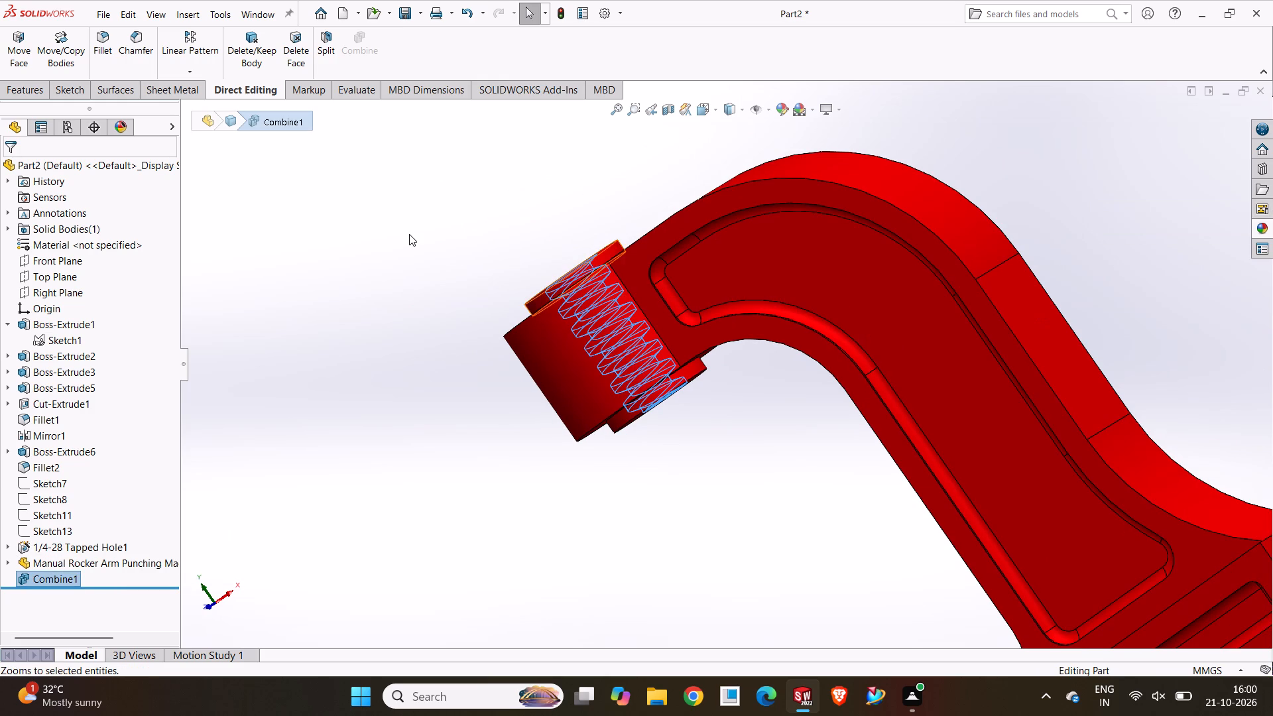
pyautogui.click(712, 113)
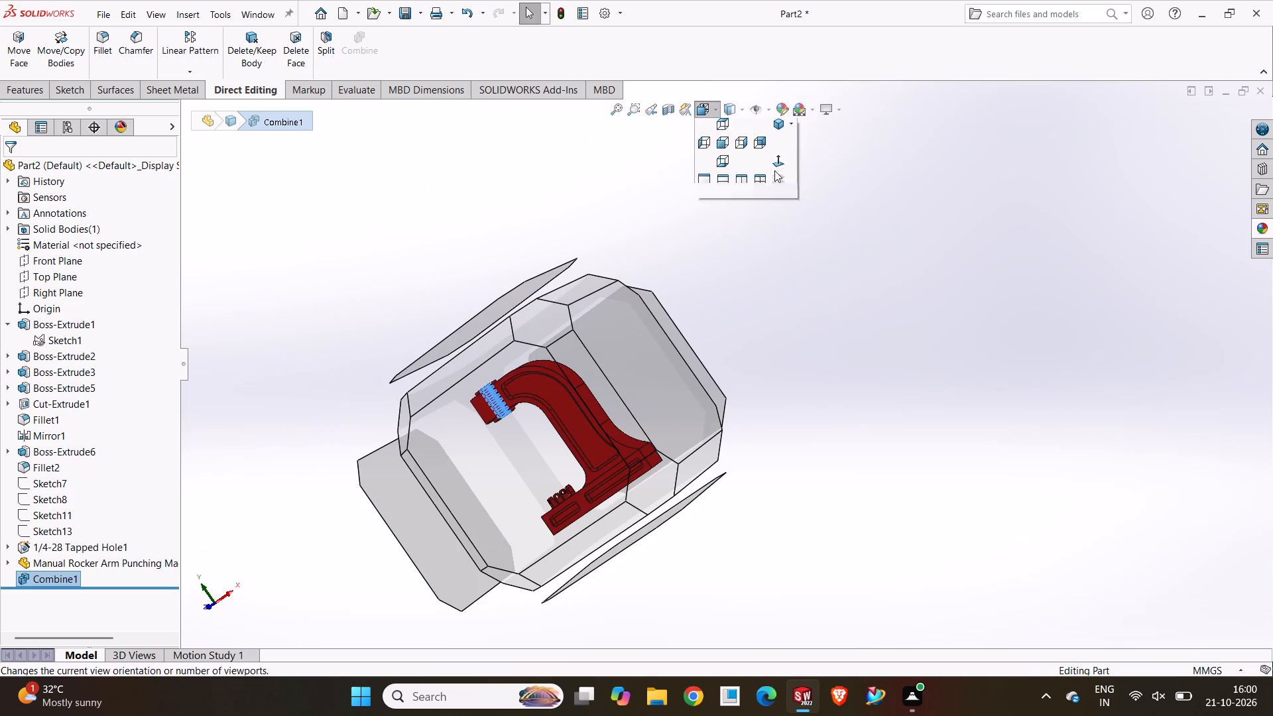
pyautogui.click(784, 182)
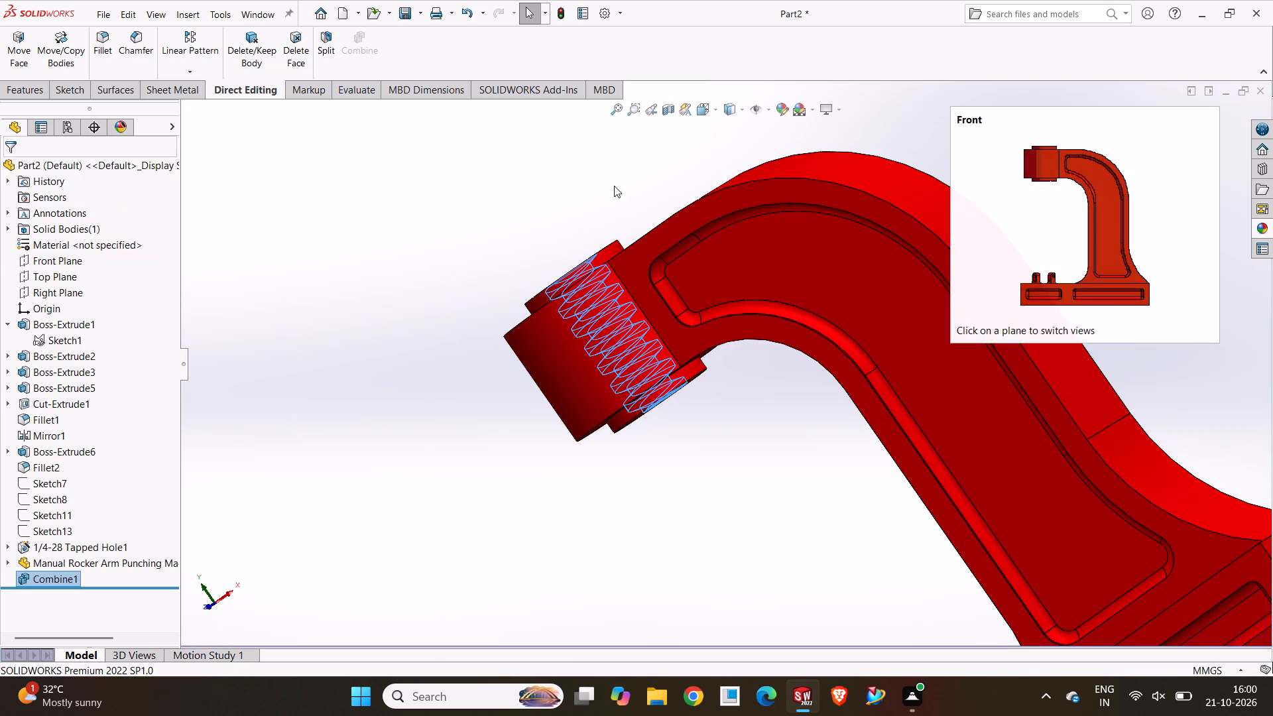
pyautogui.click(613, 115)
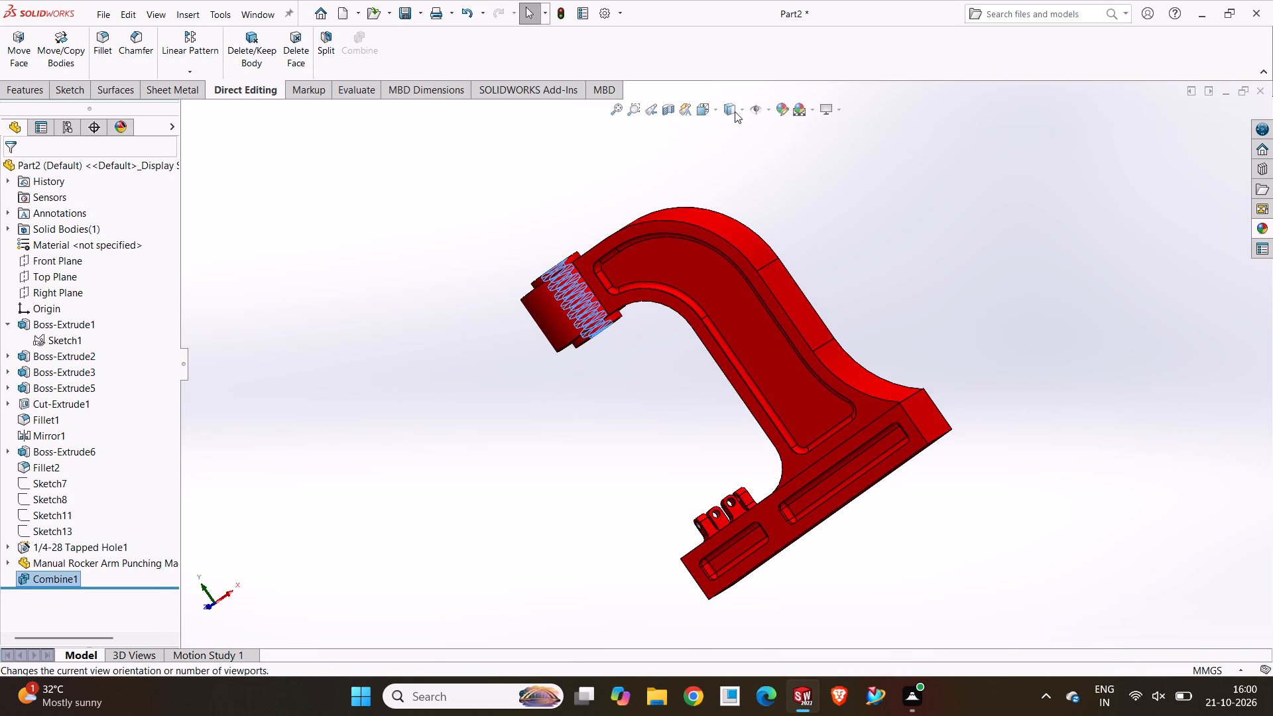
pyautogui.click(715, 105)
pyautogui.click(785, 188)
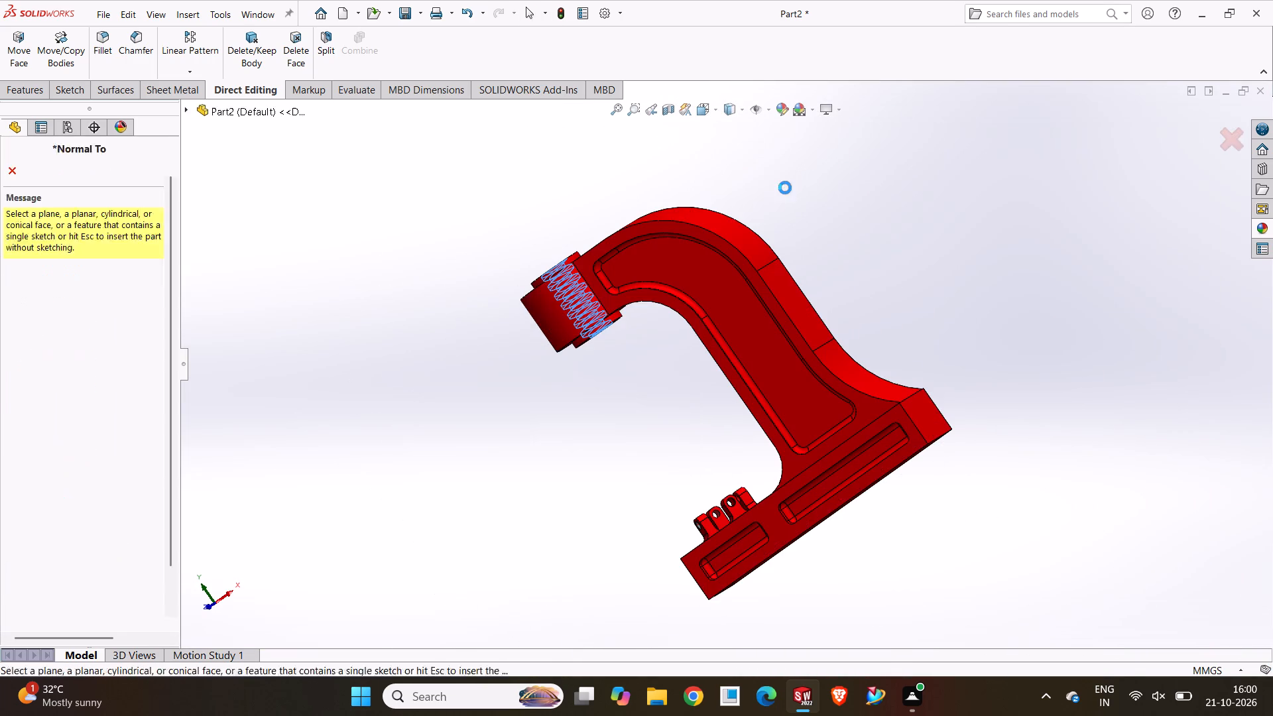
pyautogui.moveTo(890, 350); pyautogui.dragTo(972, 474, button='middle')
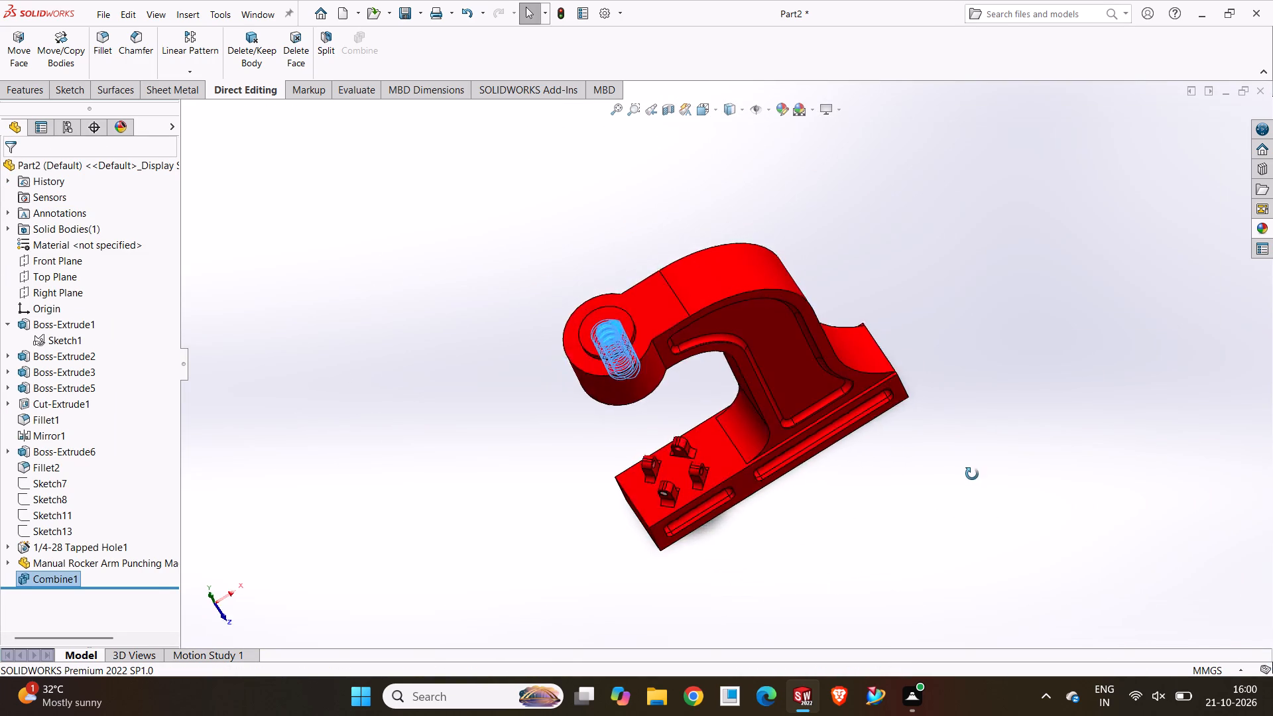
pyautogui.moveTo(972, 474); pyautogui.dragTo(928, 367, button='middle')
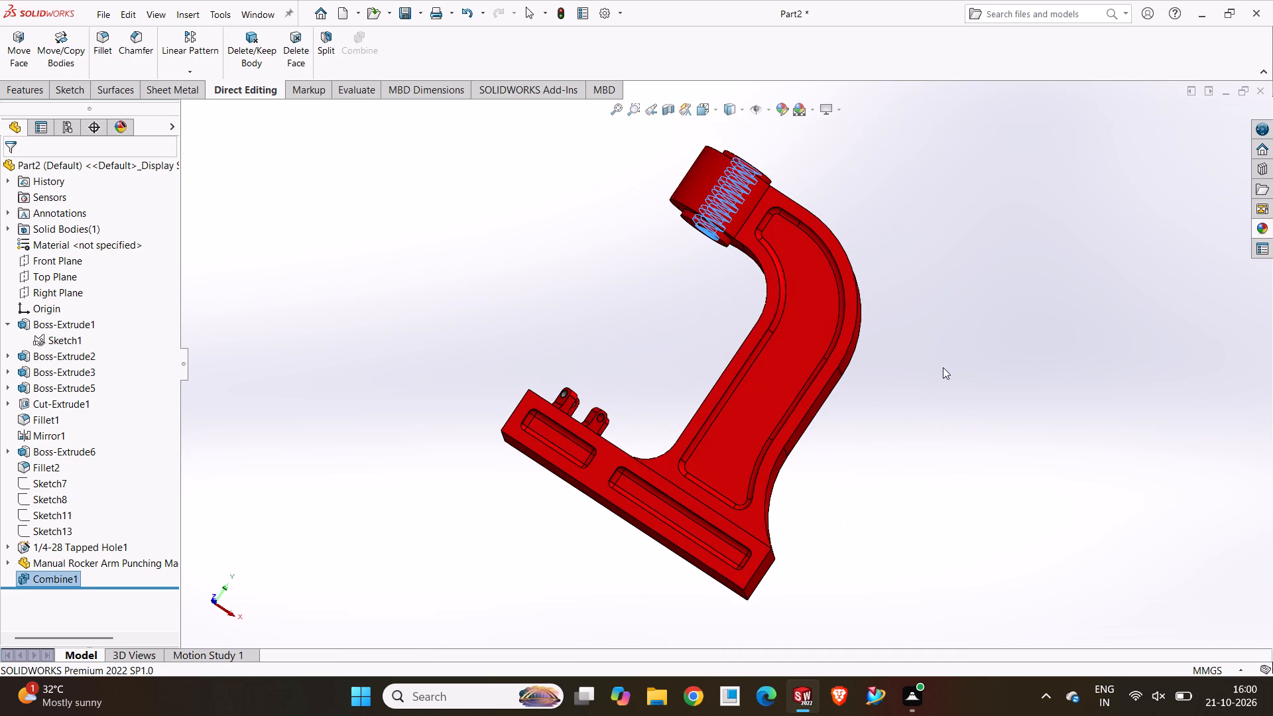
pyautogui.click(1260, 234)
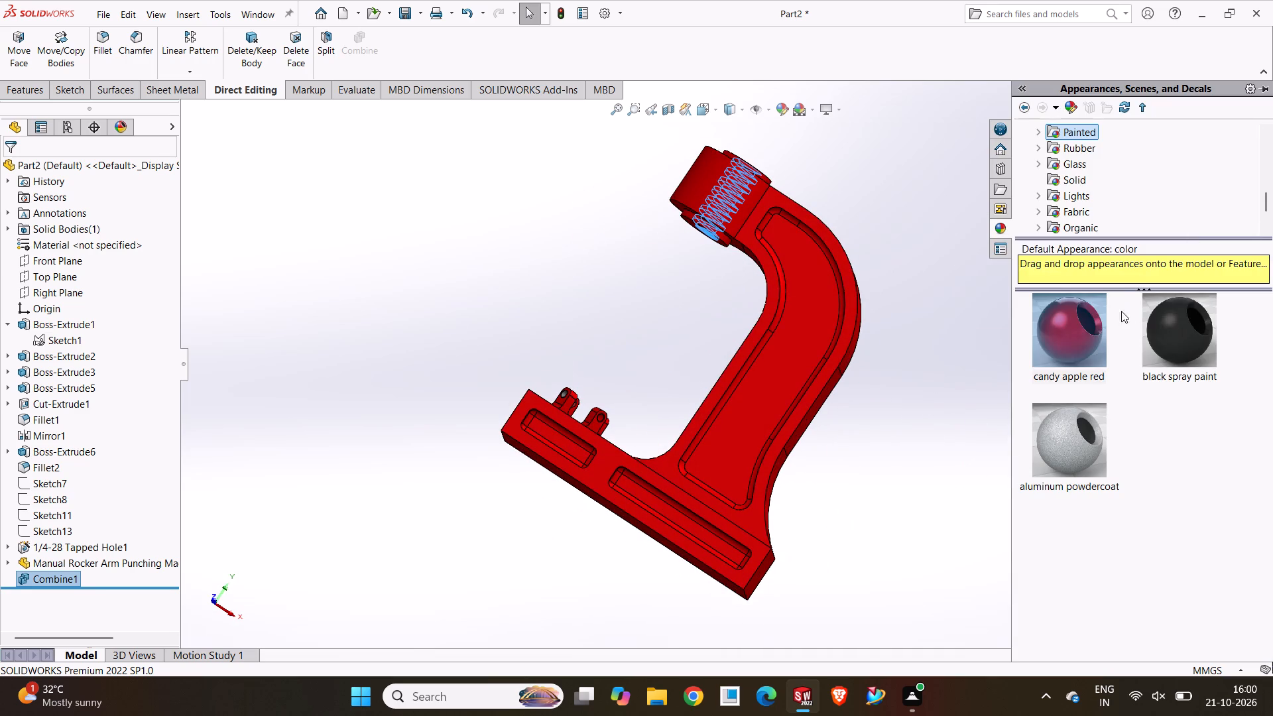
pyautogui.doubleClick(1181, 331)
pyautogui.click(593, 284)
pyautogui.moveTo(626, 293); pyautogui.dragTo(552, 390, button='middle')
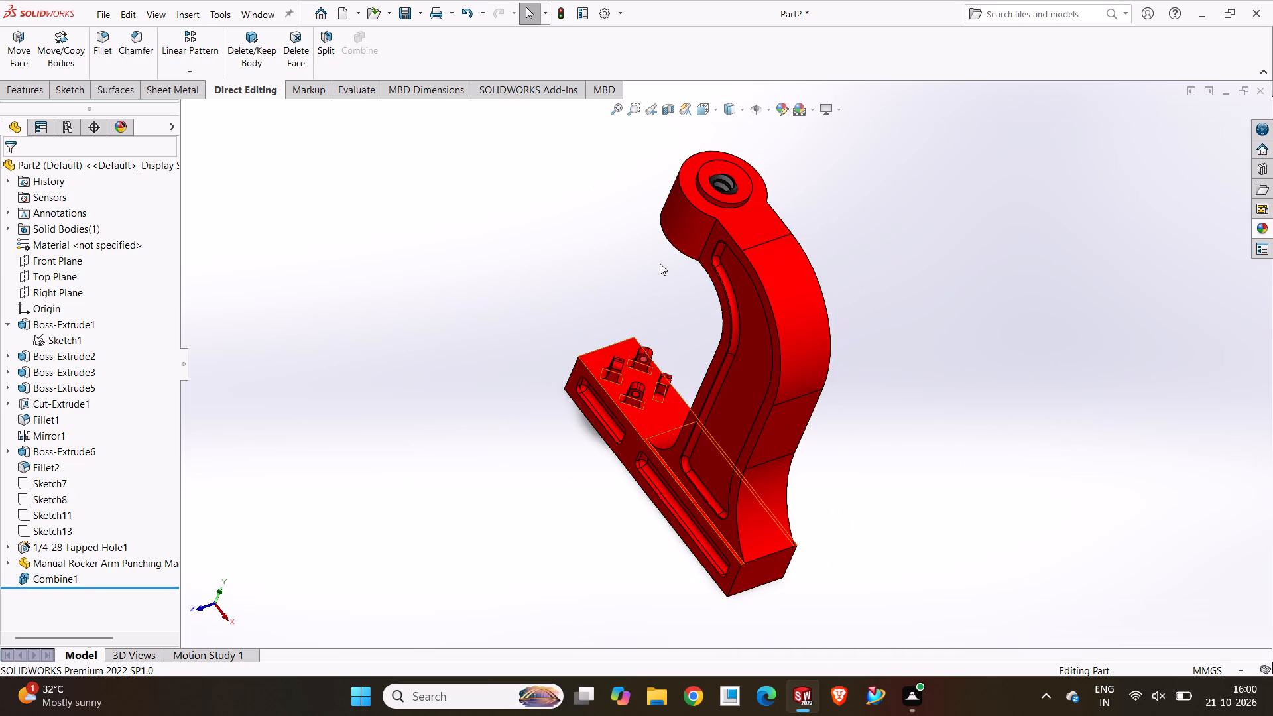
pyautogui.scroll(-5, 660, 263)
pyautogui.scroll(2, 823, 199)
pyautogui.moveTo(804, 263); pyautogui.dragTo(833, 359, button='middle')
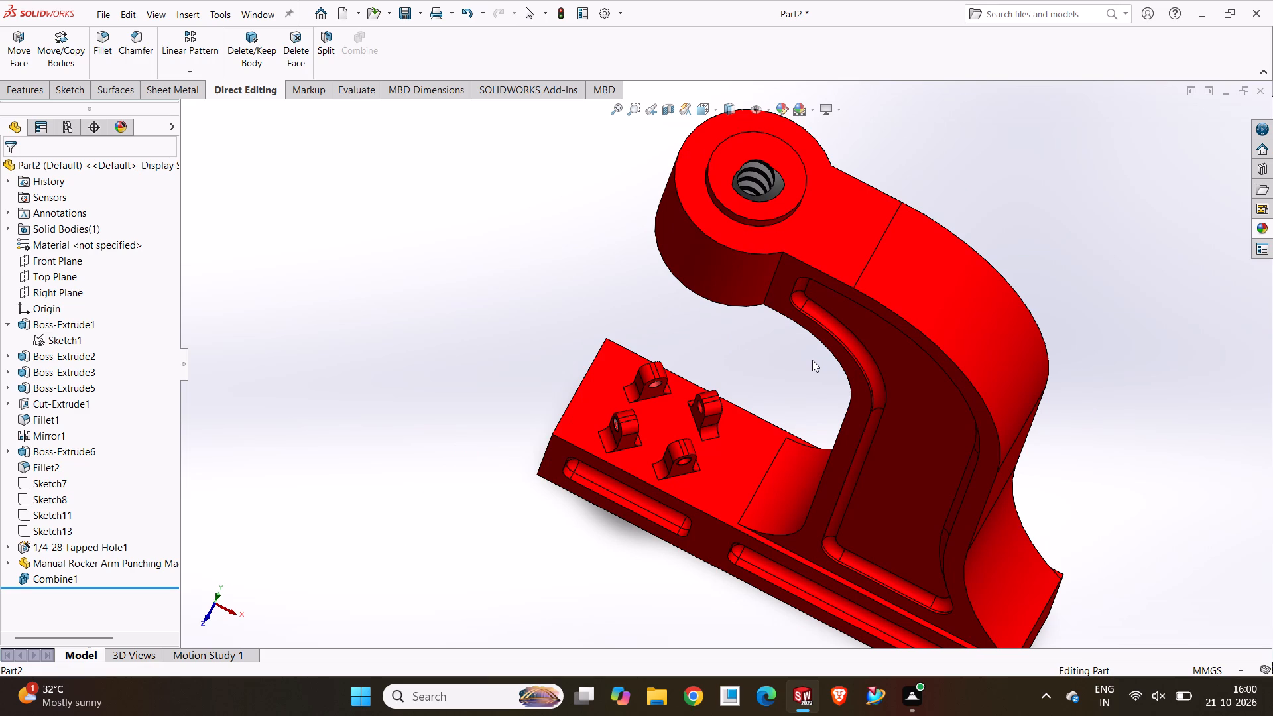
# Apply the chromium plate appearance from the Chrome metals to the Combine1 feature's threaded bore faces.
pyautogui.click(53, 576)
pyautogui.click(1252, 230)
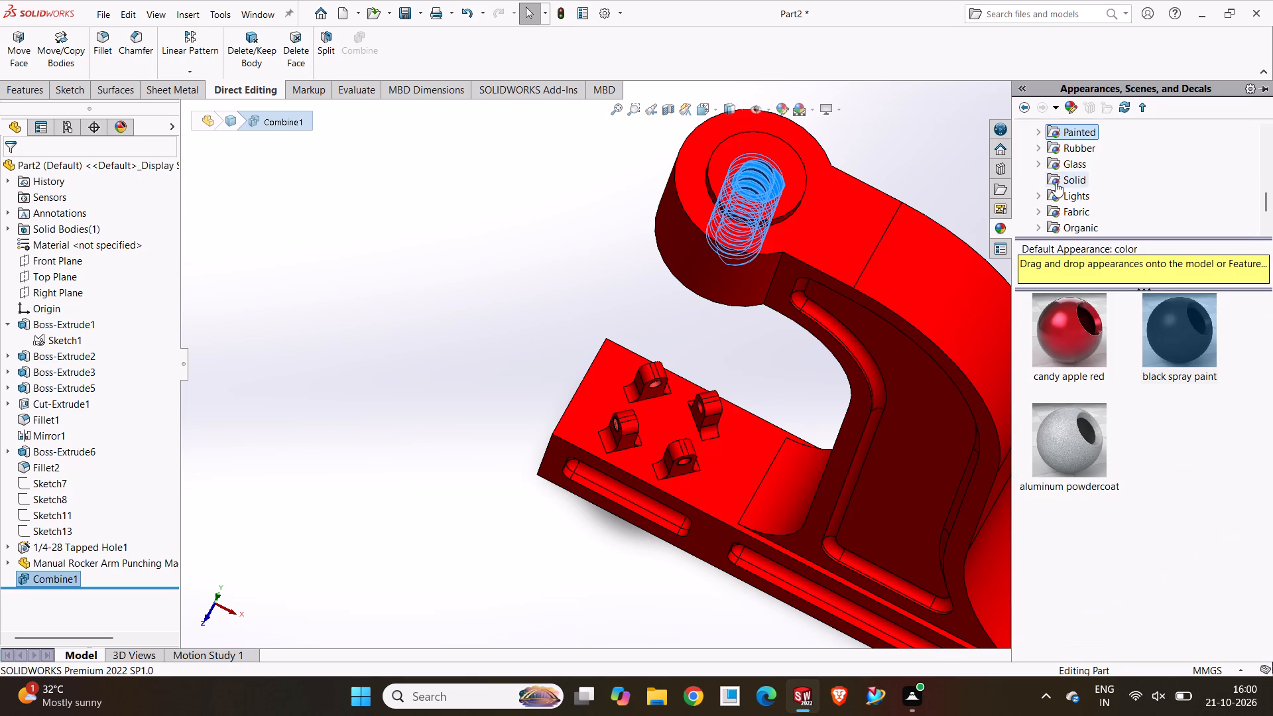
pyautogui.scroll(3, 1056, 182)
pyautogui.scroll(4, 1209, 109)
pyautogui.scroll(4, 1131, 160)
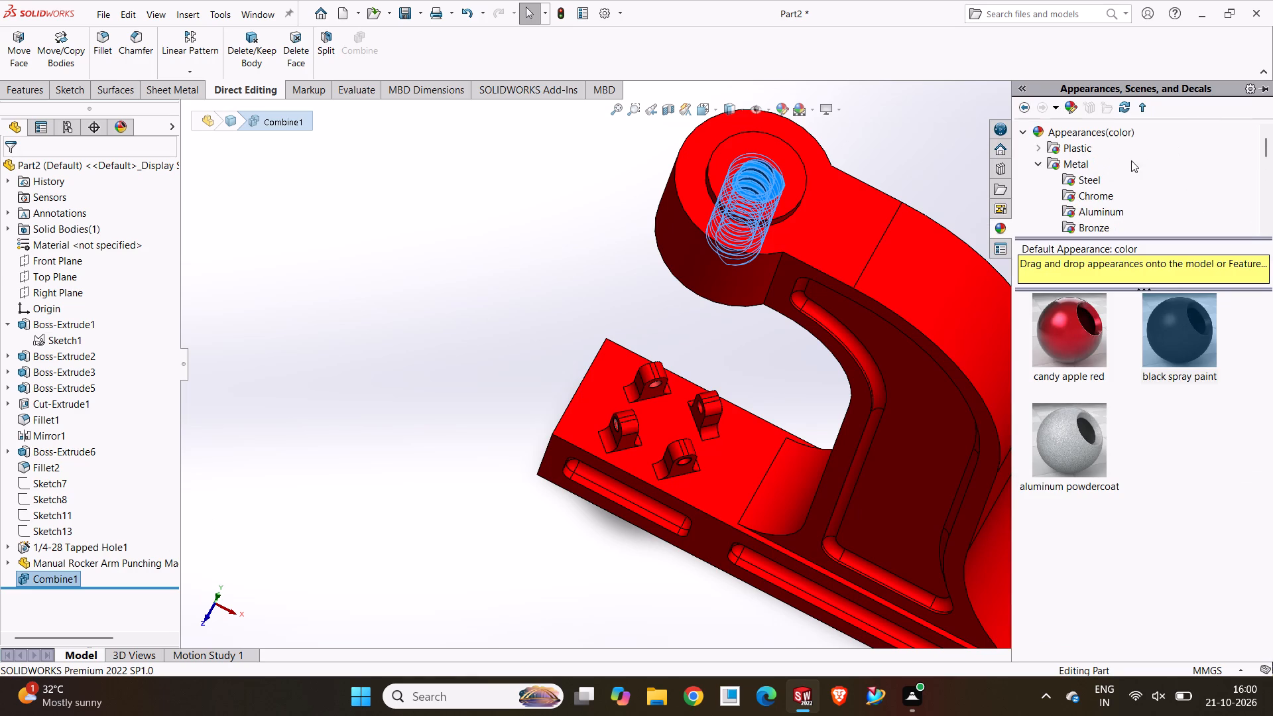
pyautogui.click(1083, 197)
pyautogui.doubleClick(1054, 350)
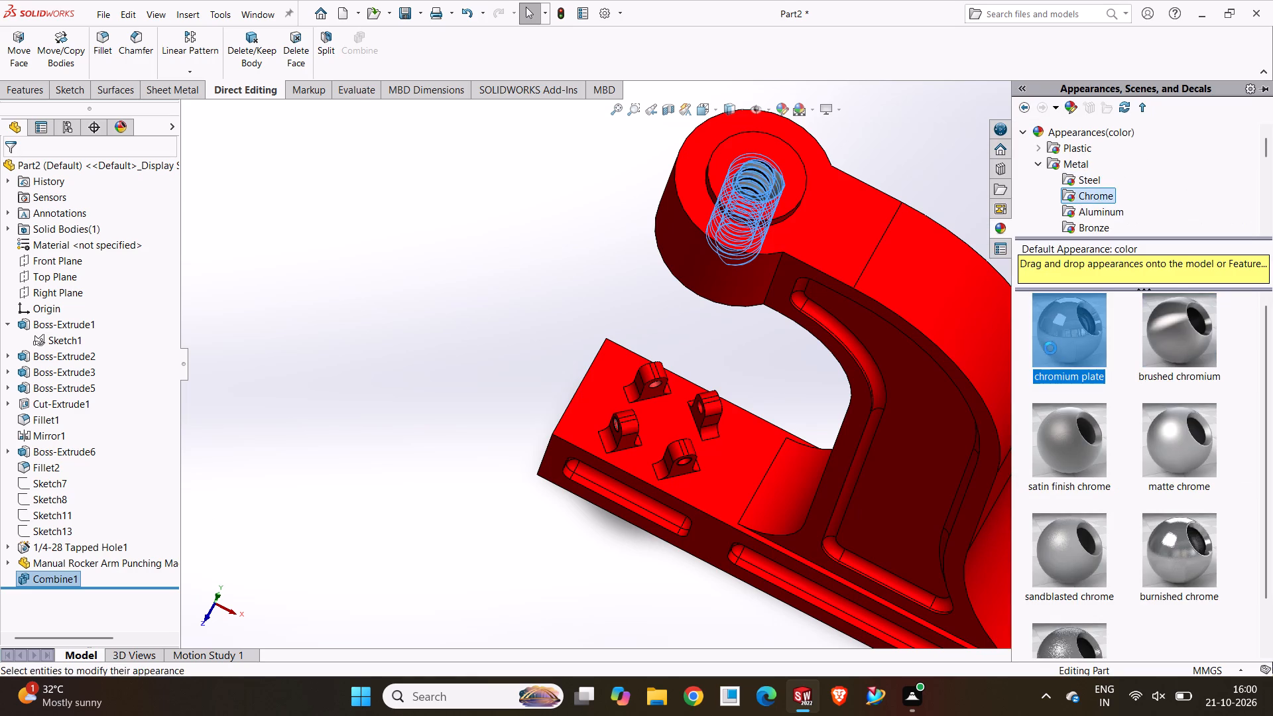
pyautogui.click(459, 288)
pyautogui.scroll(-2, 727, 221)
pyautogui.scroll(1, 730, 221)
pyautogui.moveTo(730, 221); pyautogui.dragTo(762, 145, button='middle')
pyautogui.scroll(3, 873, 231)
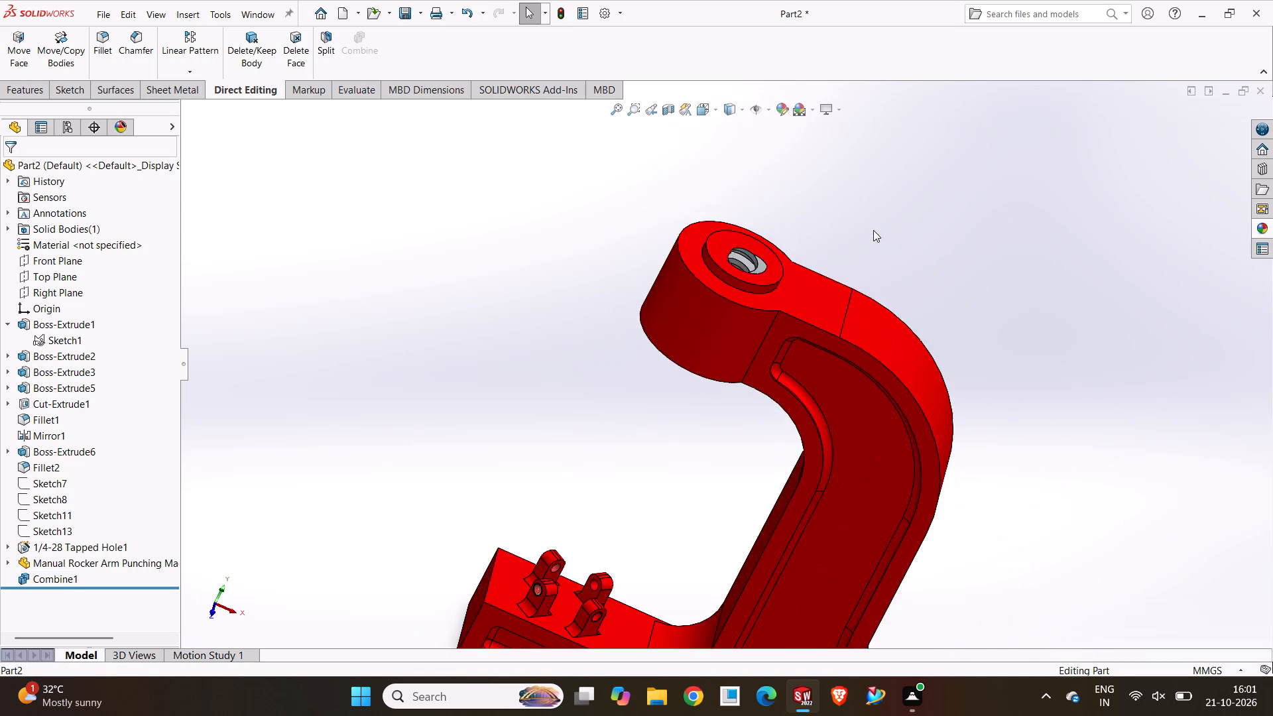
# Examine the whole frame in isometric view and the tapped holes in the four lugs on its base.
pyautogui.moveTo(873, 230); pyautogui.dragTo(887, 137, button='middle')
pyautogui.scroll(1, 882, 162)
pyautogui.click(717, 113)
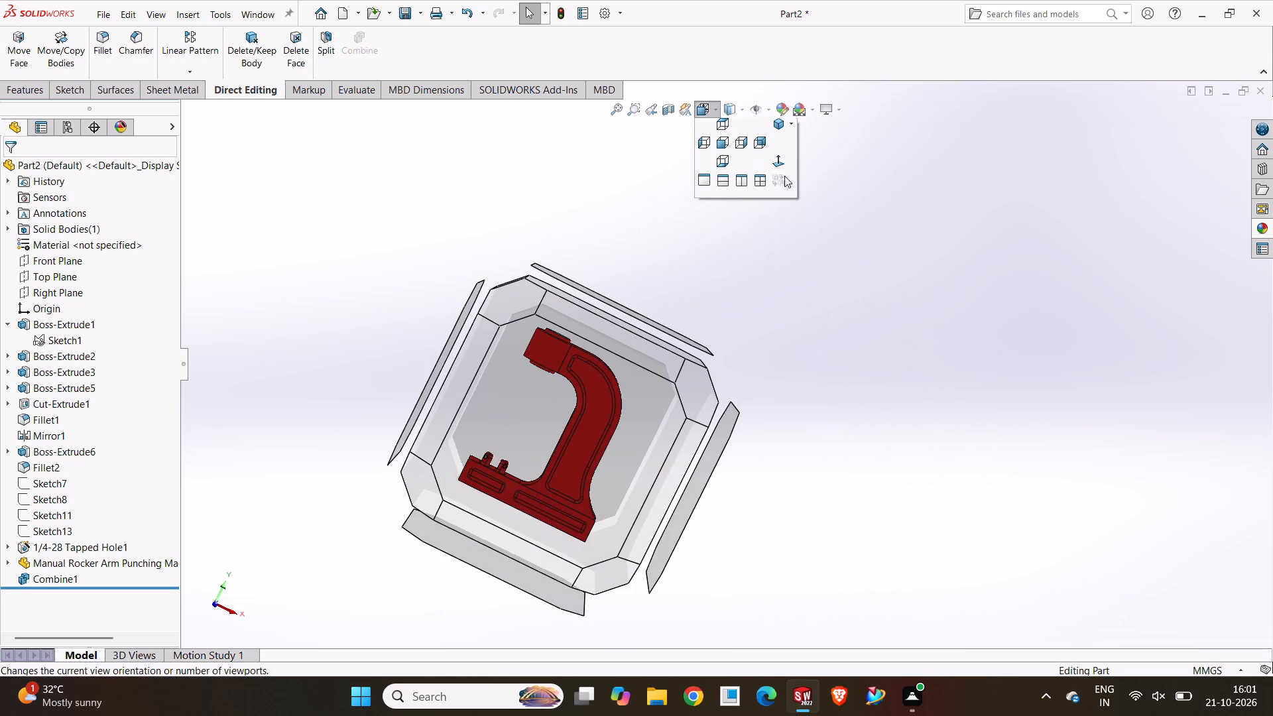
pyautogui.click(788, 153)
pyautogui.click(775, 147)
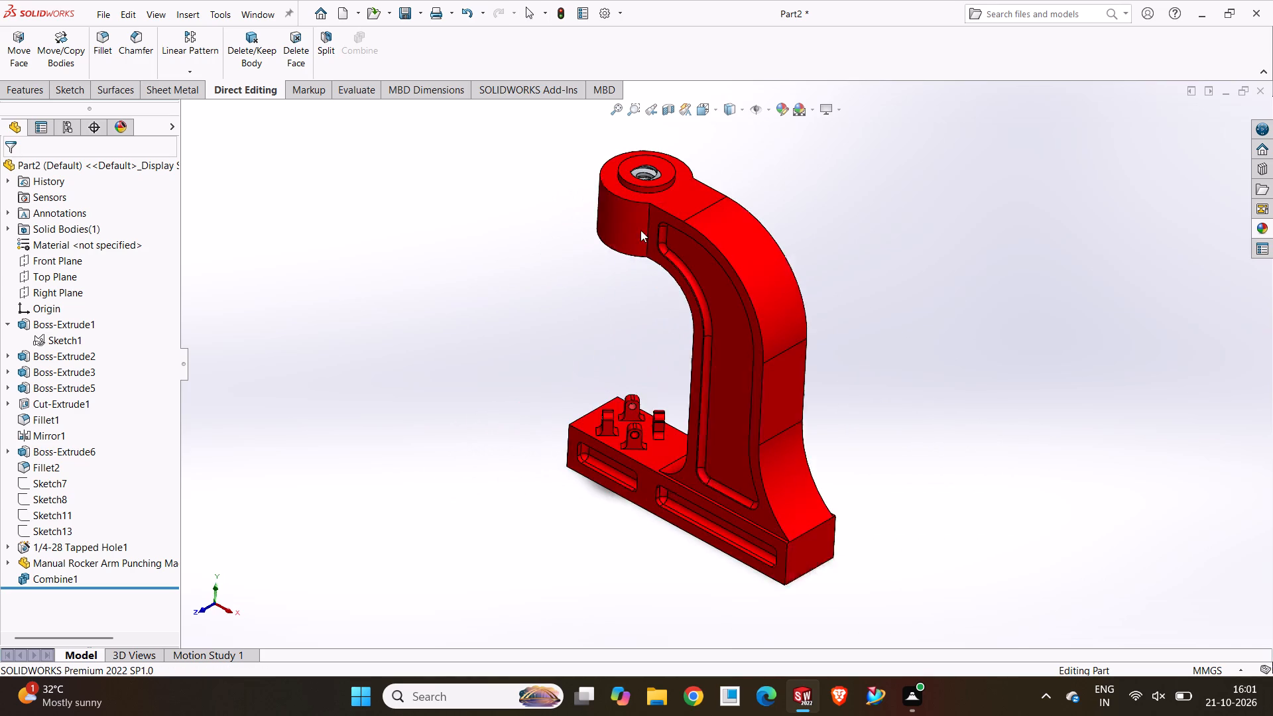
pyautogui.click(515, 266)
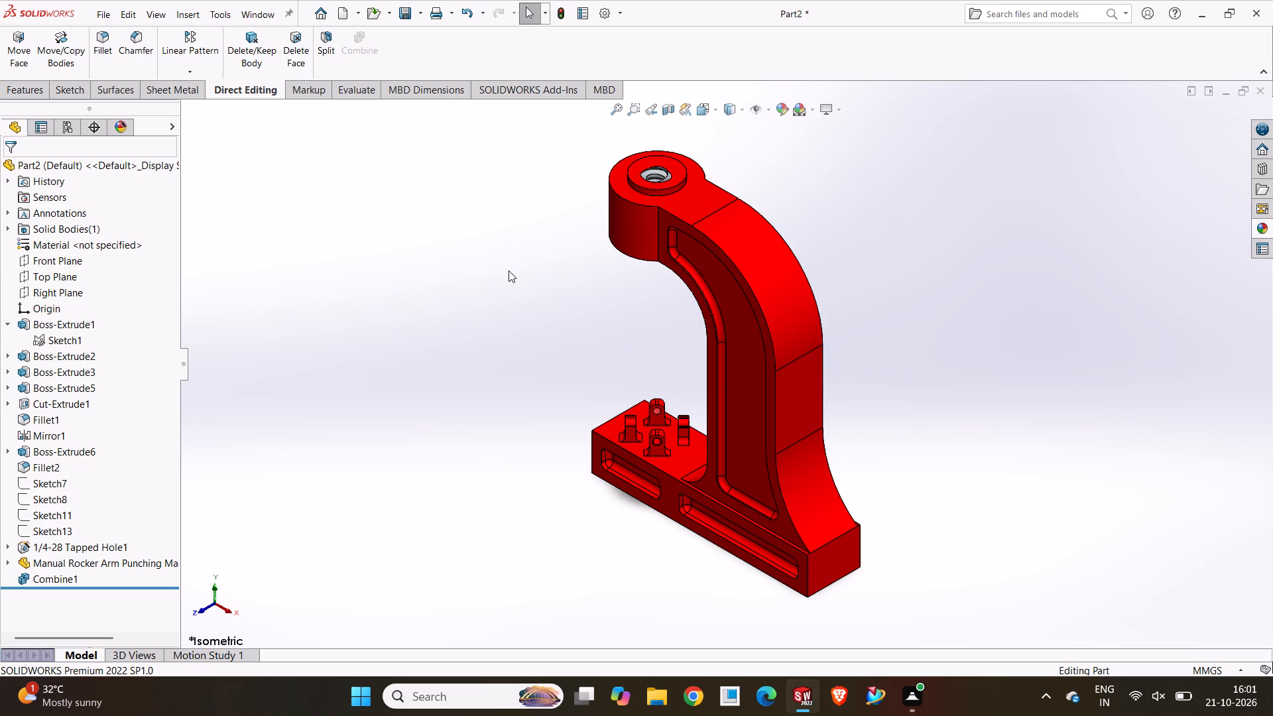
pyautogui.moveTo(615, 359); pyautogui.dragTo(786, 416, button='middle')
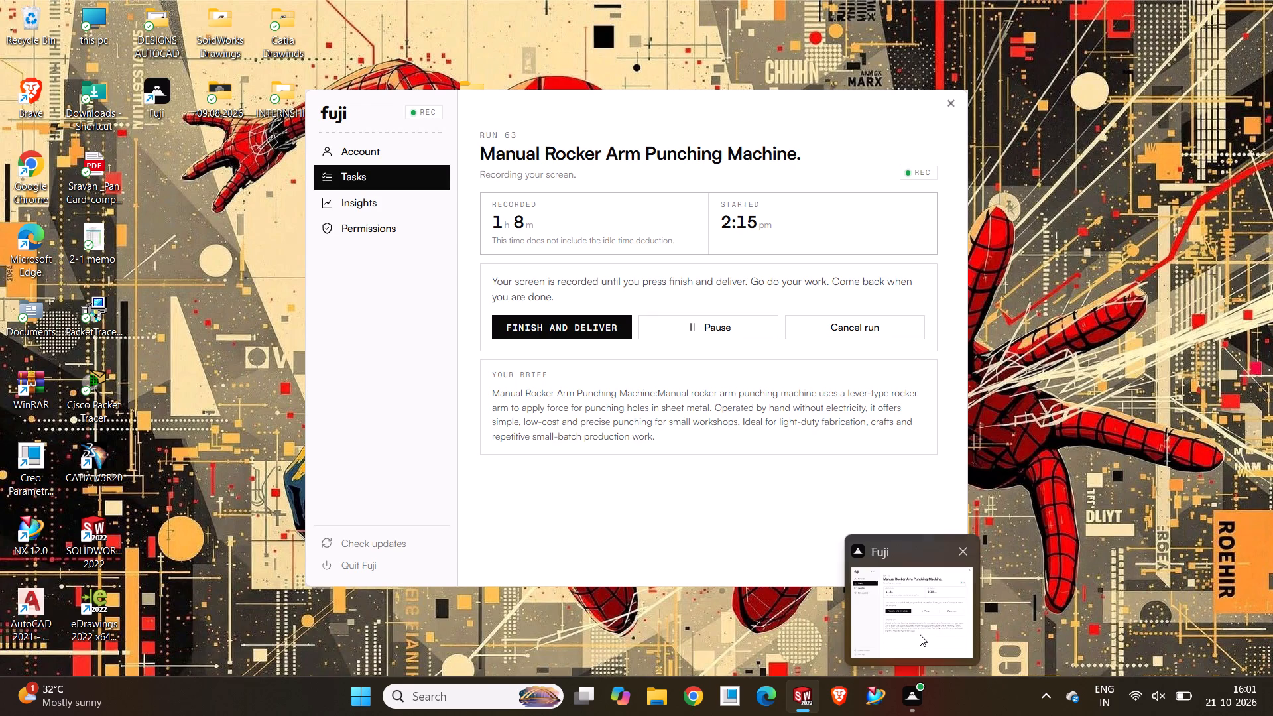
pyautogui.moveTo(444, 325); pyautogui.dragTo(613, 404, button='middle')
pyautogui.scroll(-4, 788, 438)
pyautogui.moveTo(783, 510); pyautogui.dragTo(764, 563, button='middle')
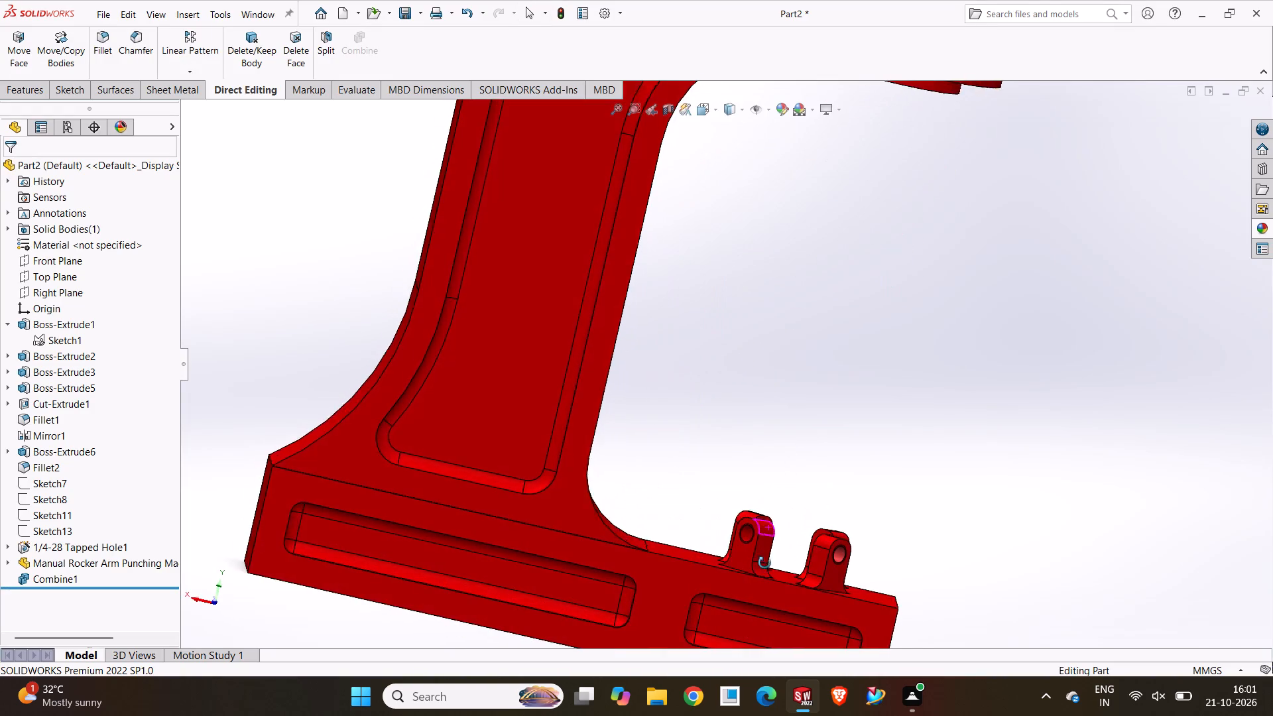
pyautogui.moveTo(764, 563); pyautogui.dragTo(728, 556, button='middle')
pyautogui.scroll(-5, 727, 556)
pyautogui.scroll(-4, 796, 446)
pyautogui.scroll(3, 796, 446)
pyautogui.moveTo(796, 446); pyautogui.dragTo(683, 435, button='middle')
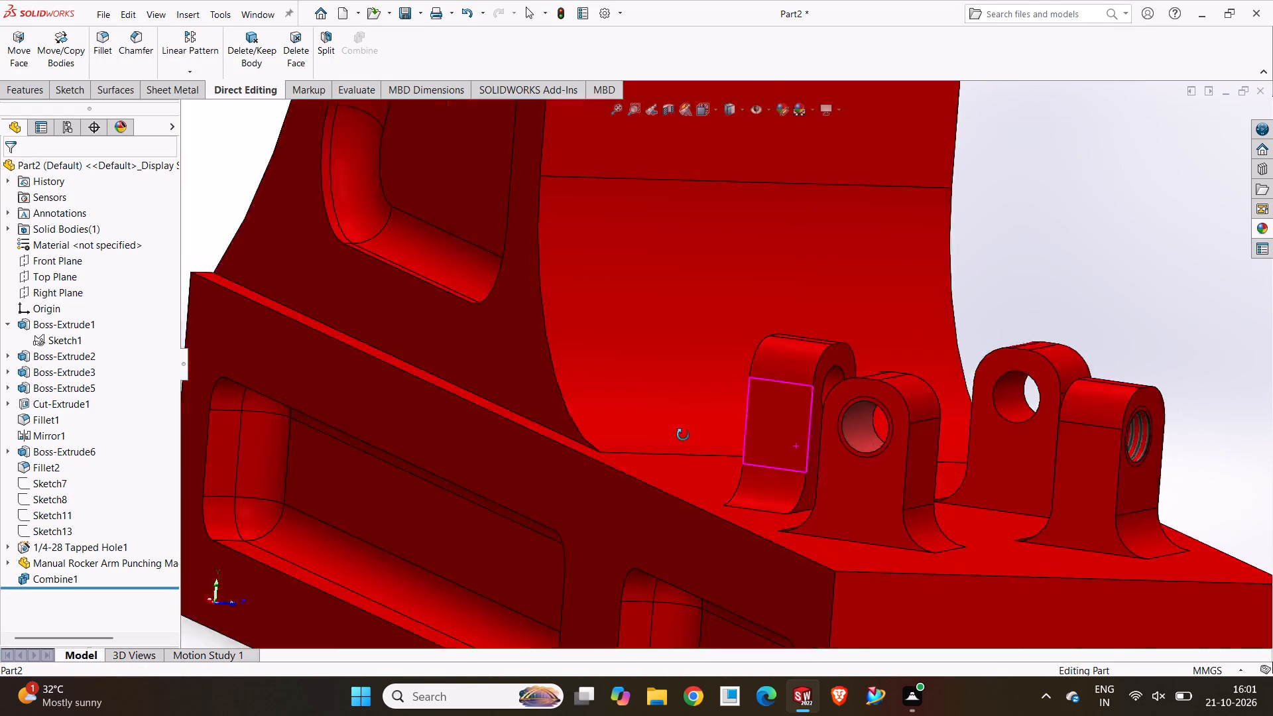
pyautogui.moveTo(683, 435); pyautogui.dragTo(673, 436, button='middle')
pyautogui.scroll(1, 759, 442)
pyautogui.scroll(-2, 831, 405)
pyautogui.scroll(2, 835, 405)
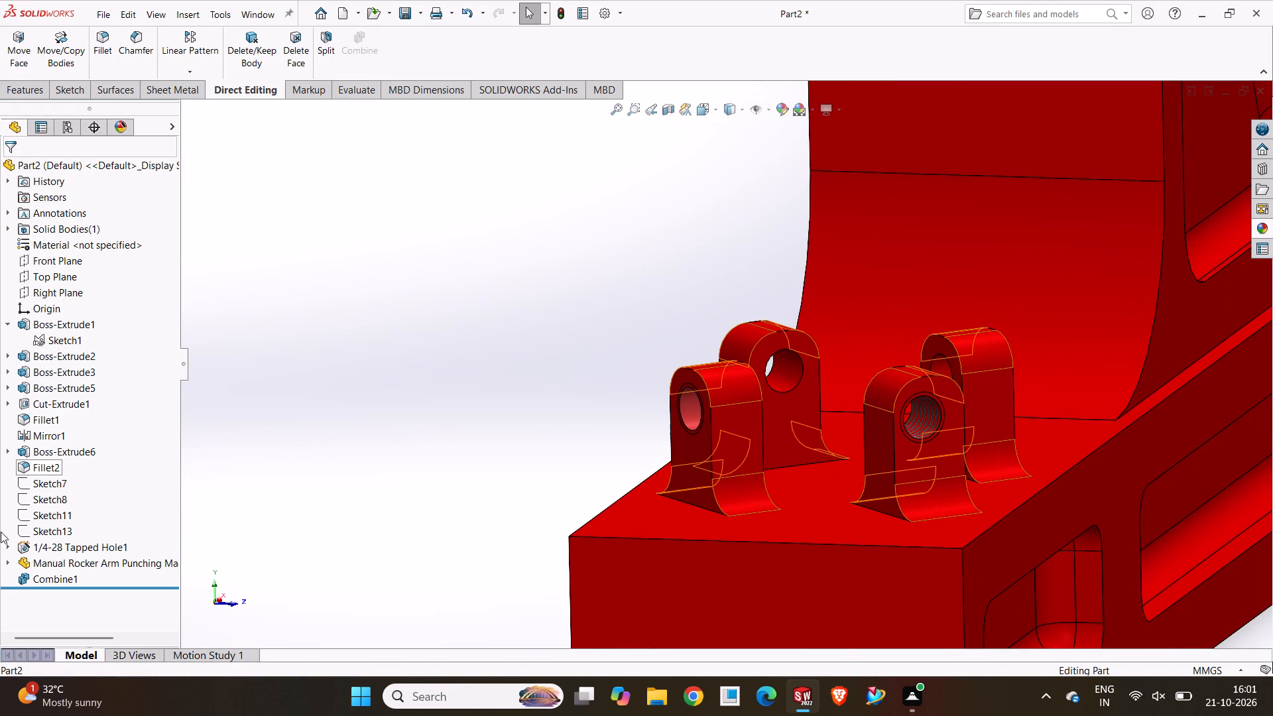
# Select the tapped hole faces of two base lugs one after the other and rebuild the part for each.
pyautogui.click(6, 549)
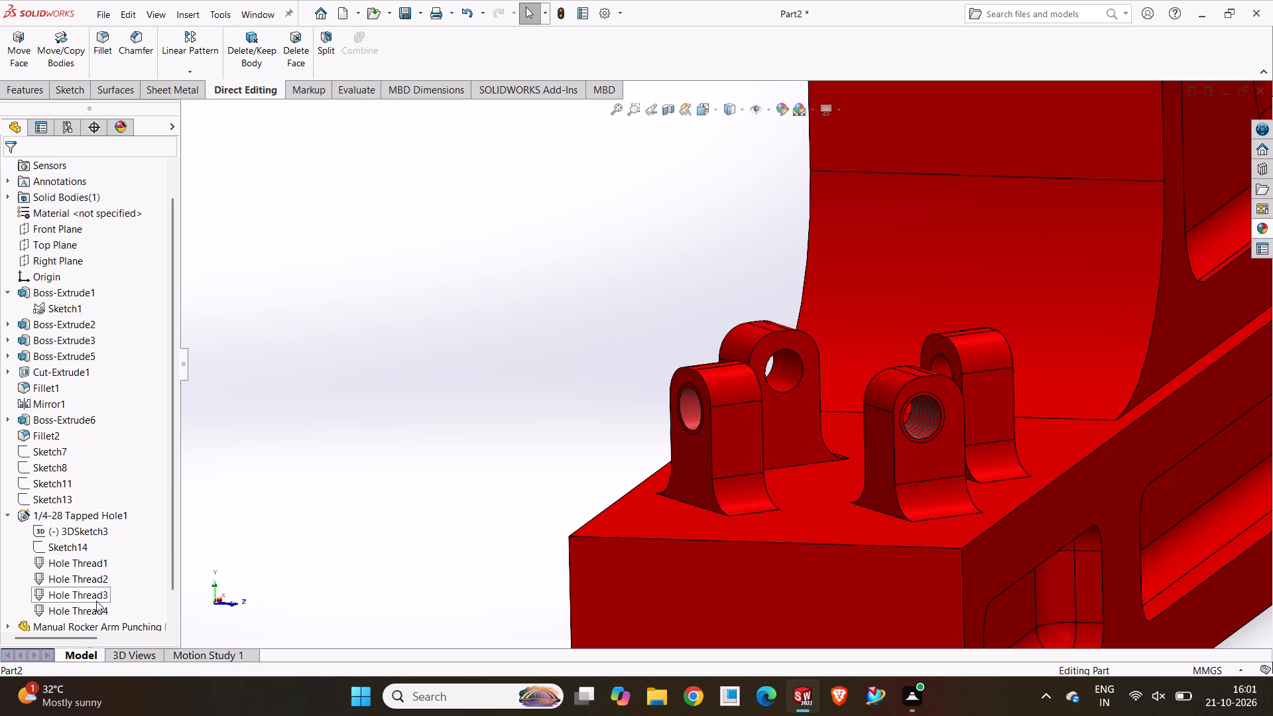
pyautogui.click(795, 374)
pyautogui.click(563, 17)
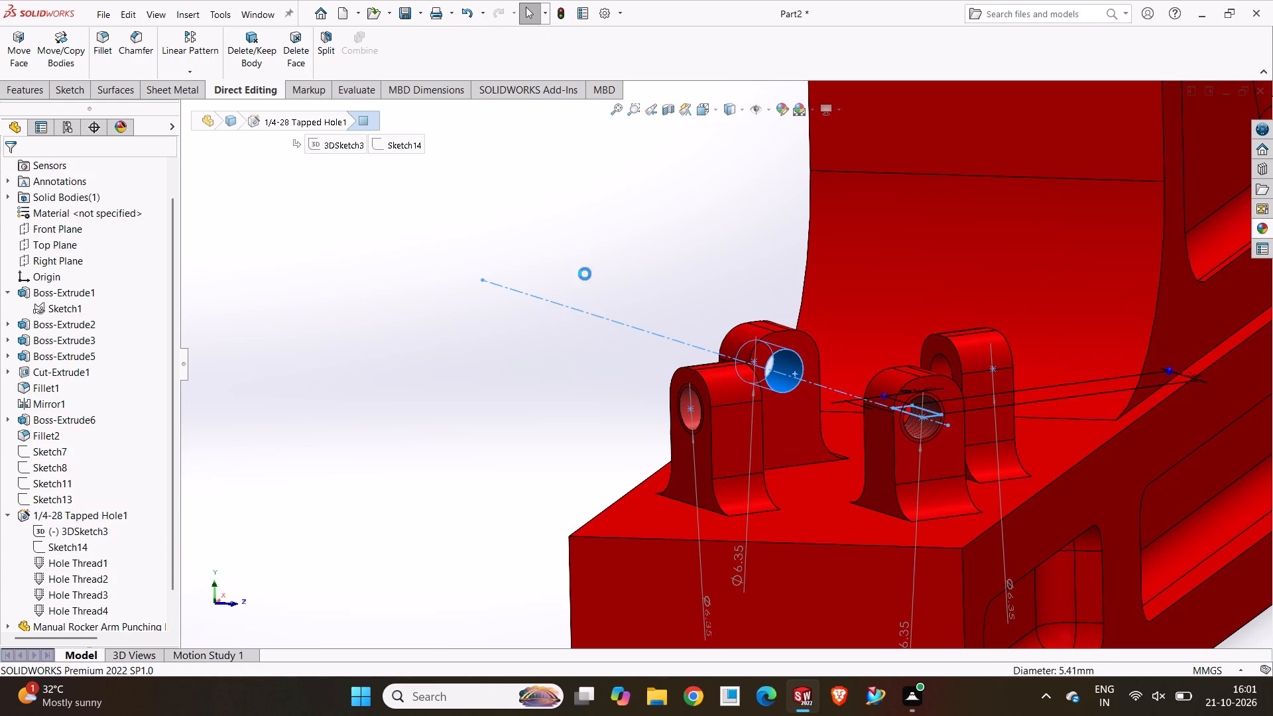
pyautogui.click(585, 280)
pyautogui.click(938, 366)
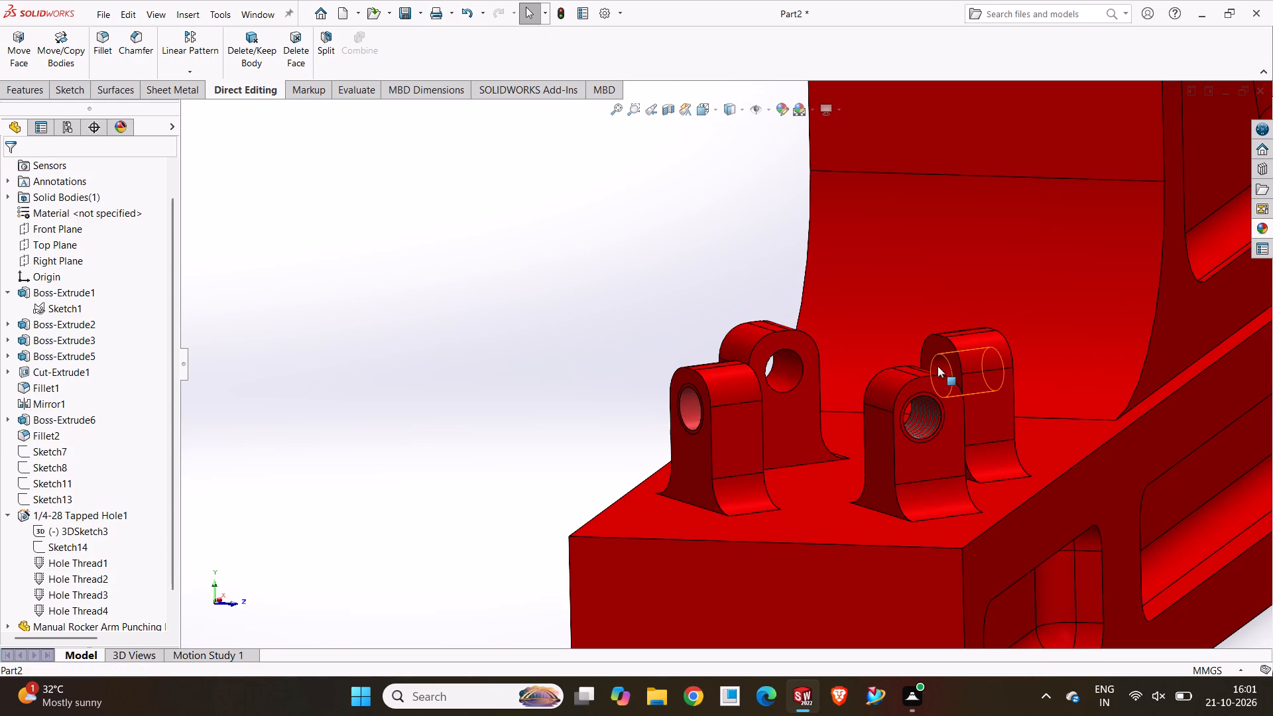
pyautogui.click(563, 9)
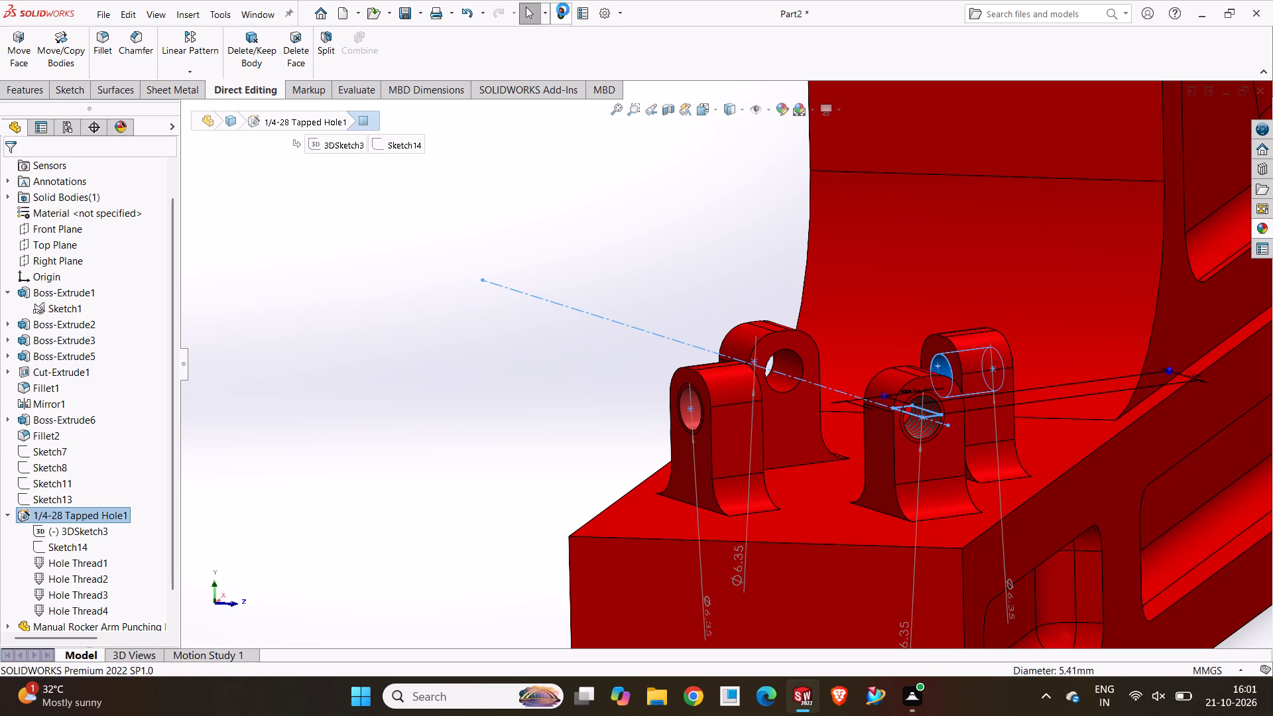
pyautogui.click(571, 220)
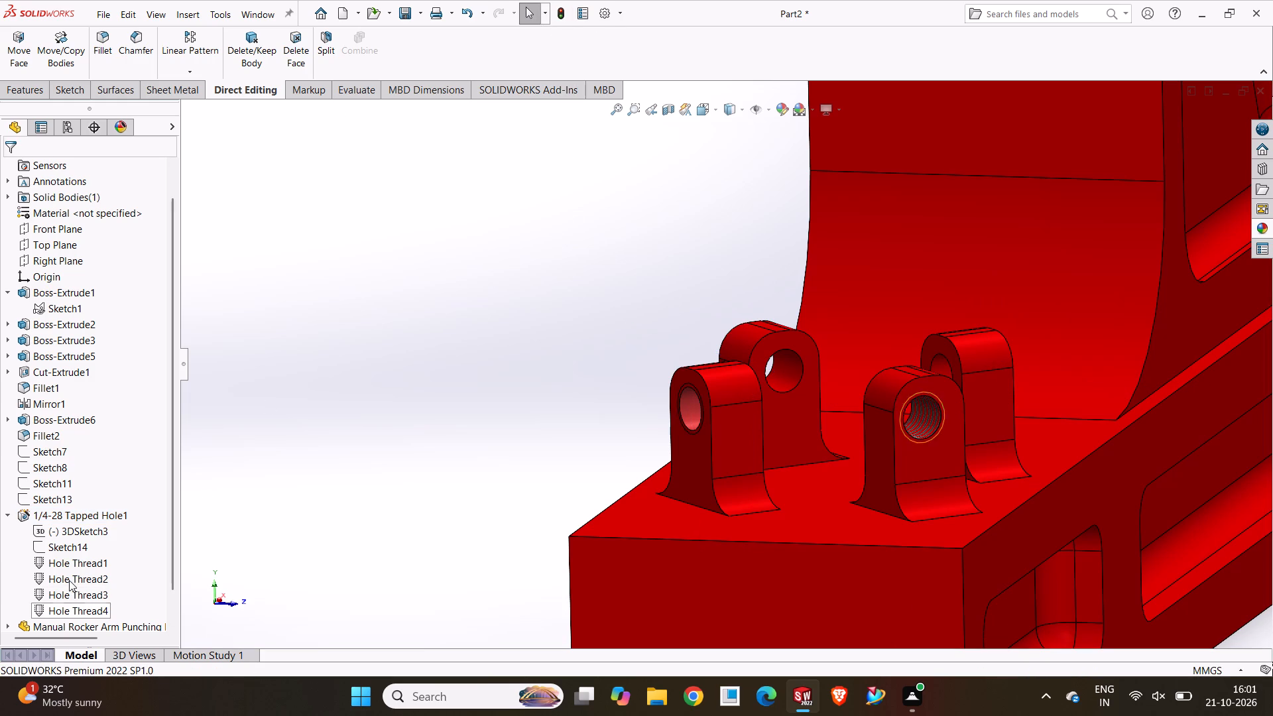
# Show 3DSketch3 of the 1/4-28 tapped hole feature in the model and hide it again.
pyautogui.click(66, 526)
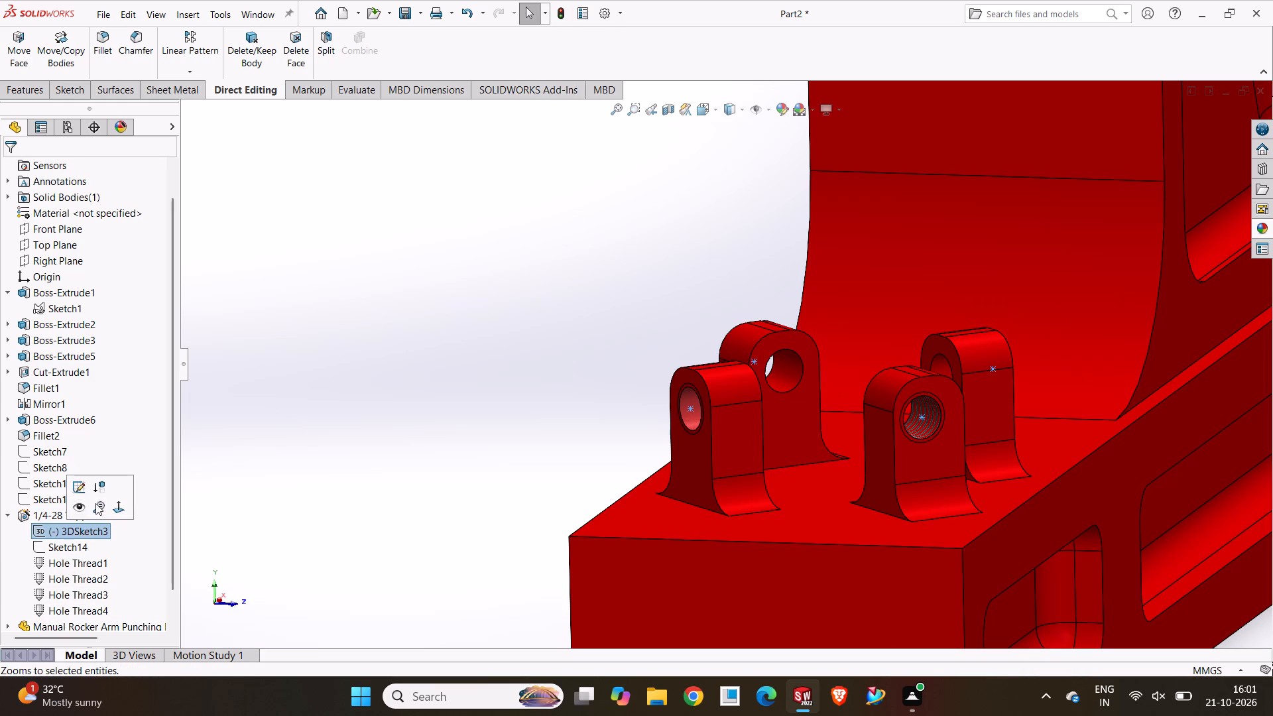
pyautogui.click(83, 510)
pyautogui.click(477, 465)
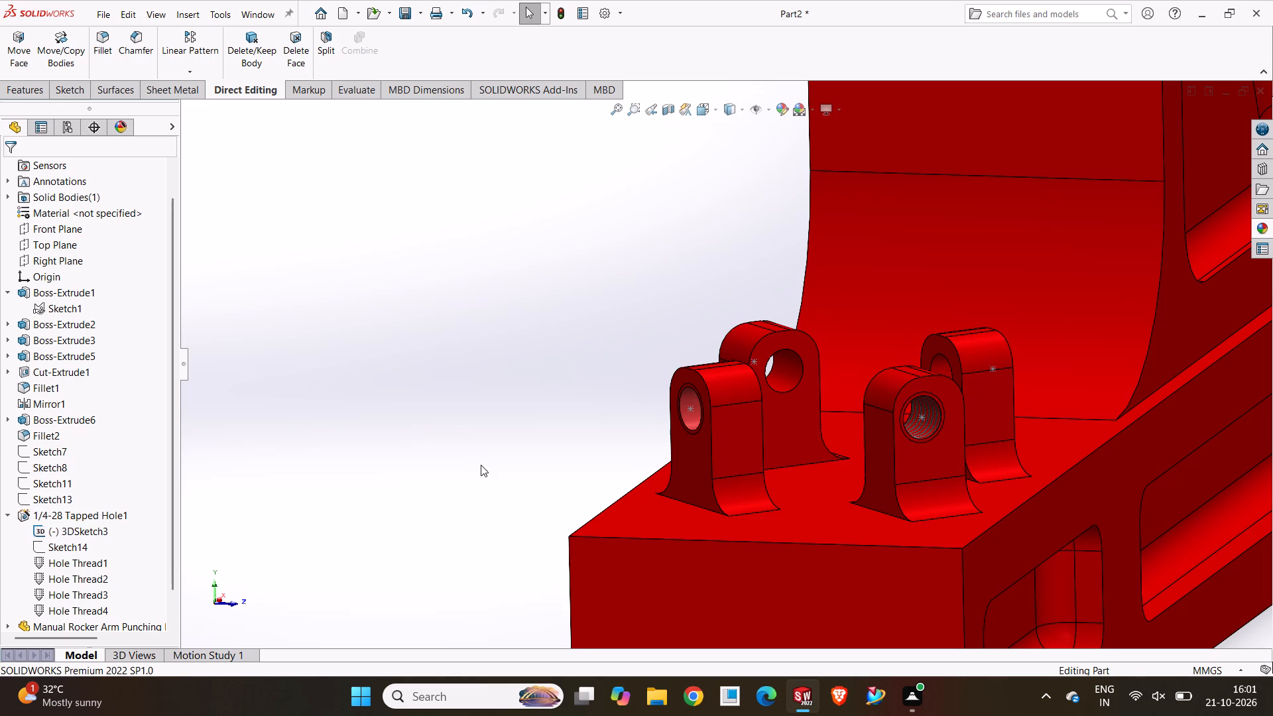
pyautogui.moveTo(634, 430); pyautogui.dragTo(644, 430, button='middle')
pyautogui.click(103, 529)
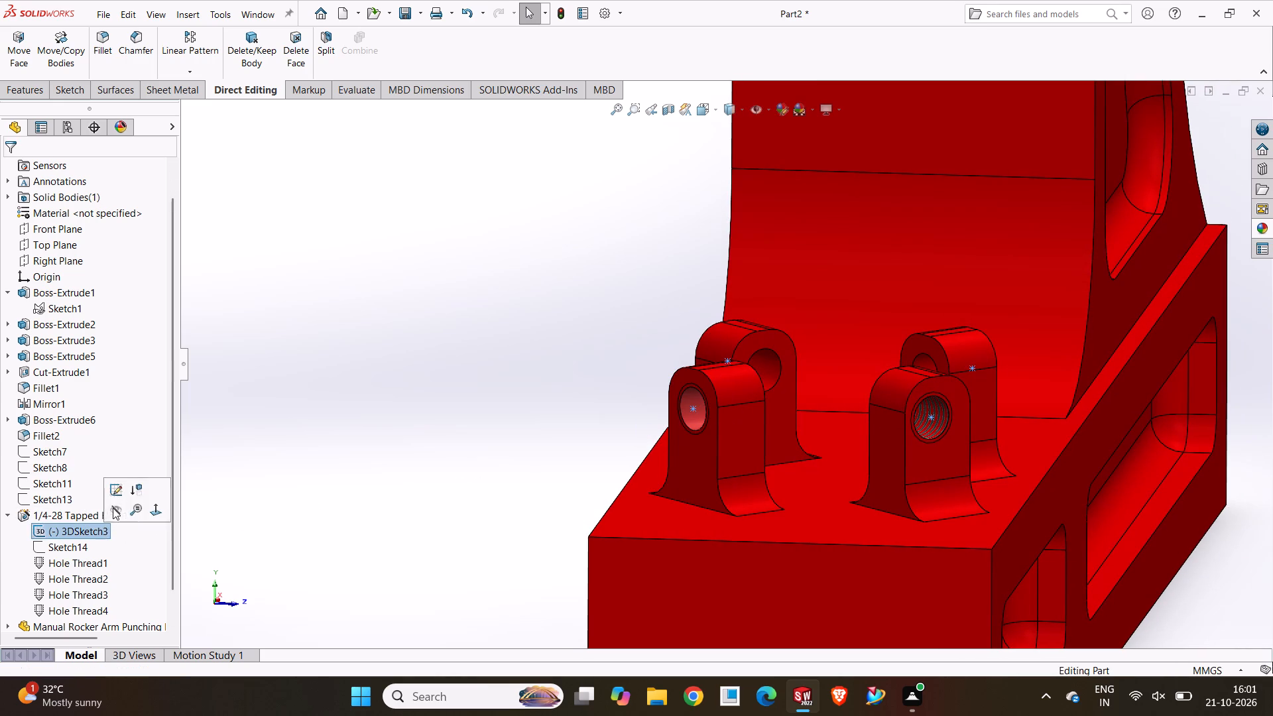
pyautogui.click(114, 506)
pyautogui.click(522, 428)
# Rebuild the part once more with the tapped hole sketch hidden.
pyautogui.click(105, 518)
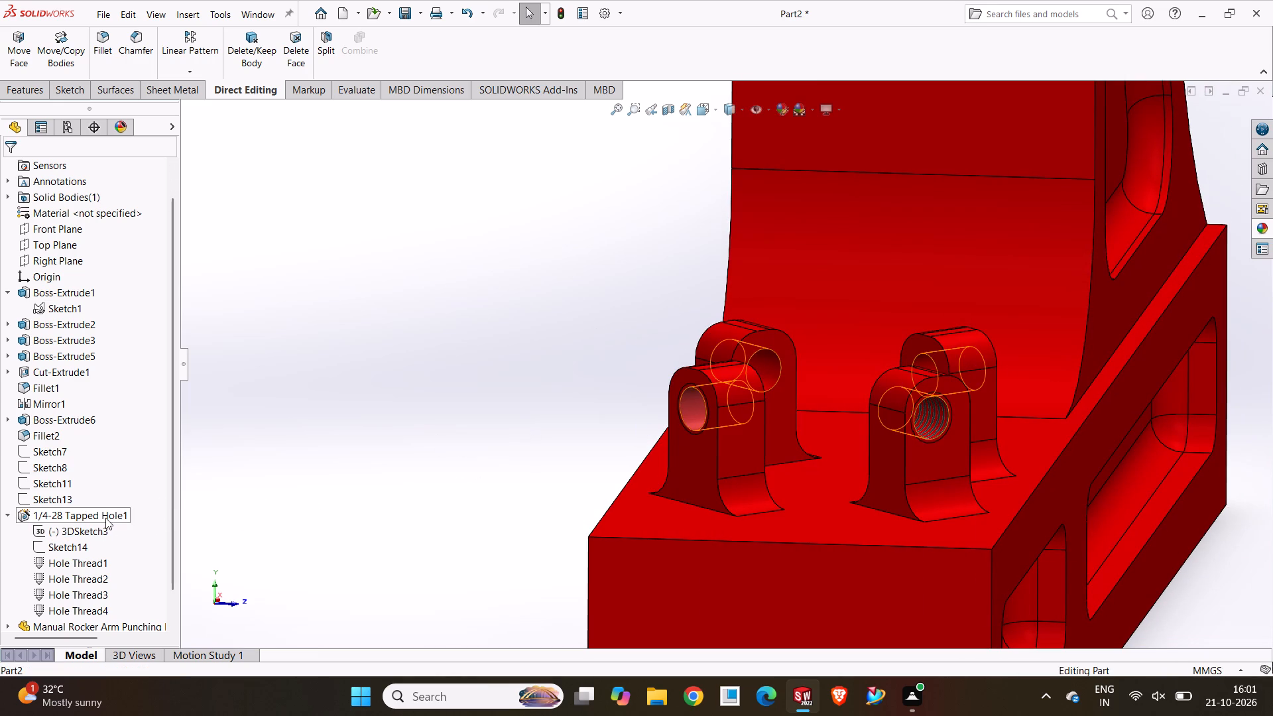
pyautogui.click(558, 9)
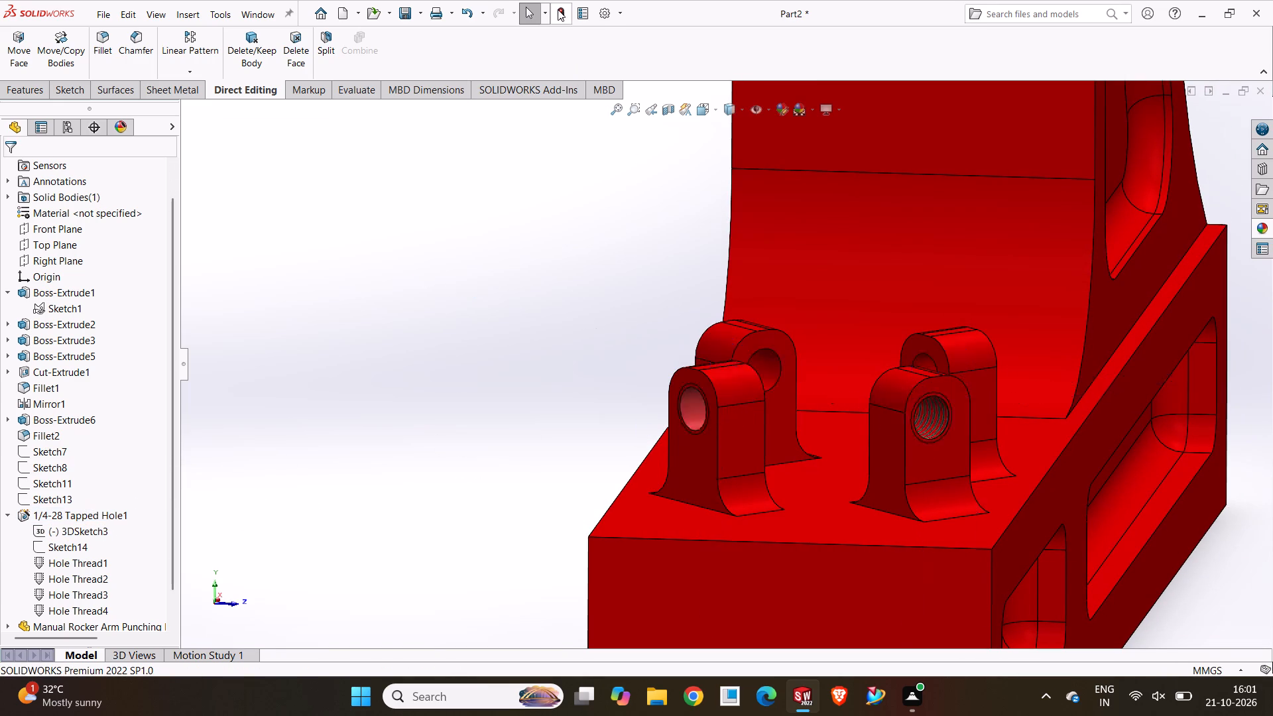
pyautogui.click(540, 278)
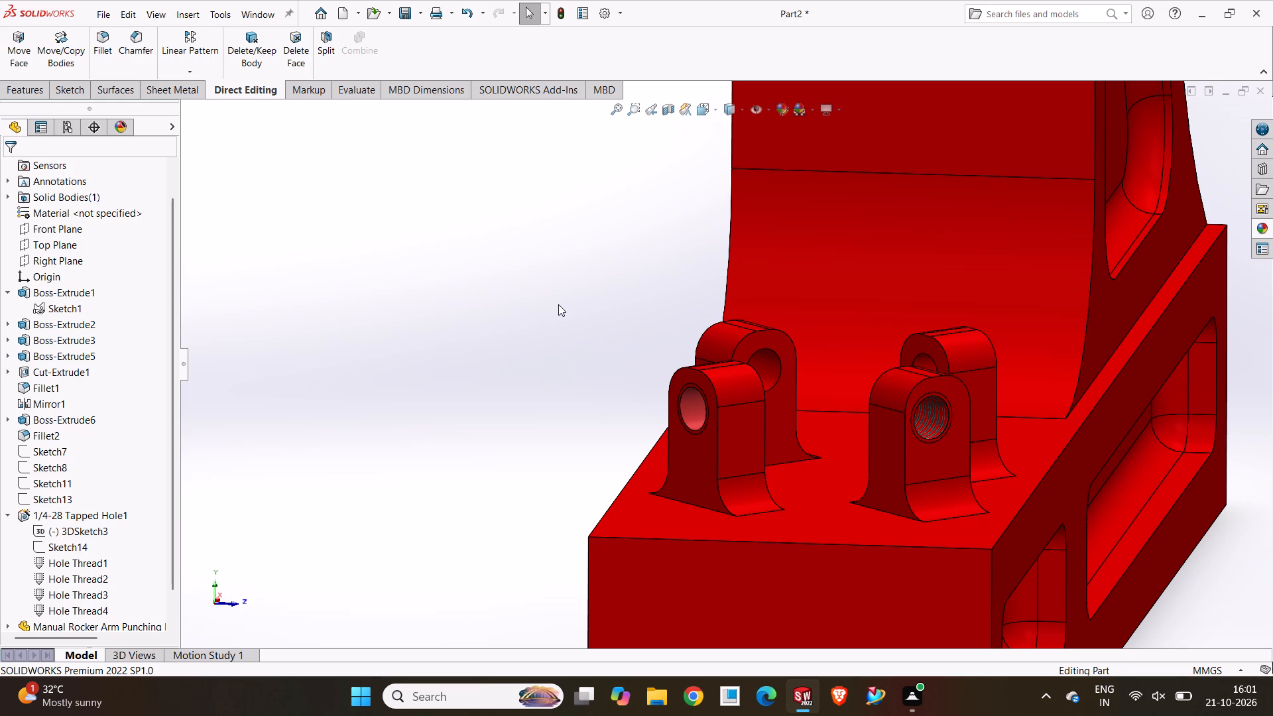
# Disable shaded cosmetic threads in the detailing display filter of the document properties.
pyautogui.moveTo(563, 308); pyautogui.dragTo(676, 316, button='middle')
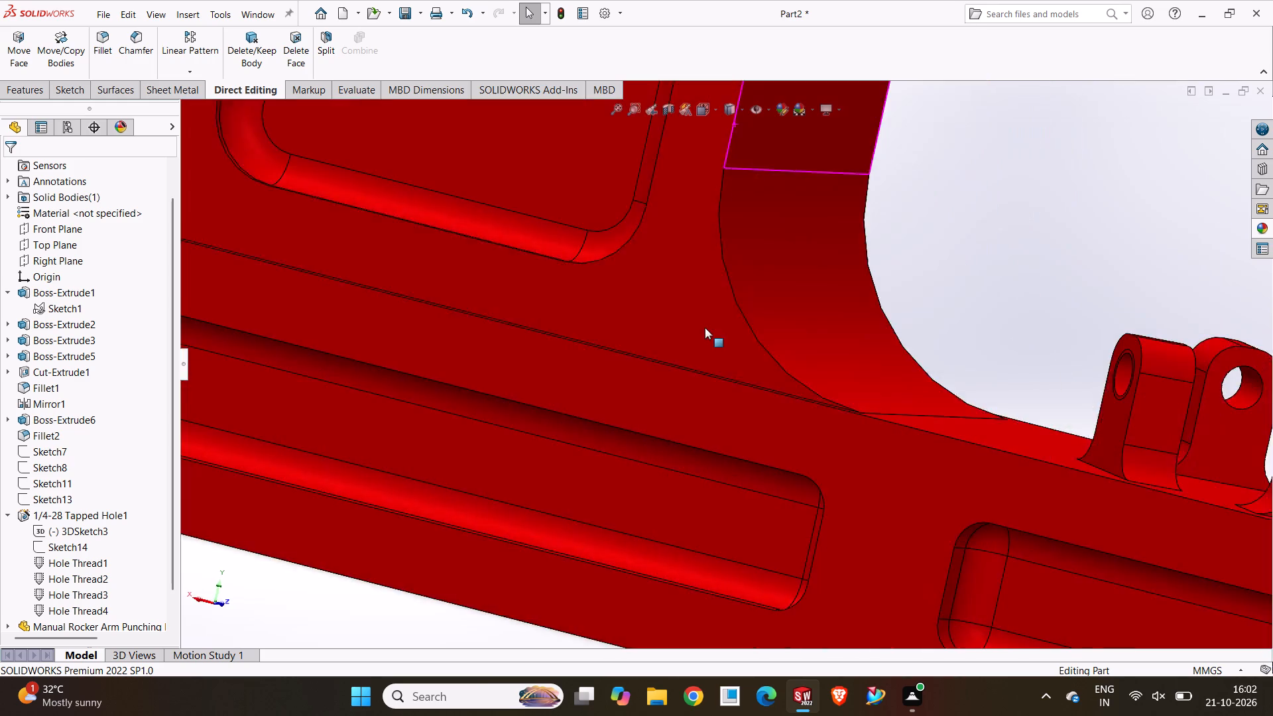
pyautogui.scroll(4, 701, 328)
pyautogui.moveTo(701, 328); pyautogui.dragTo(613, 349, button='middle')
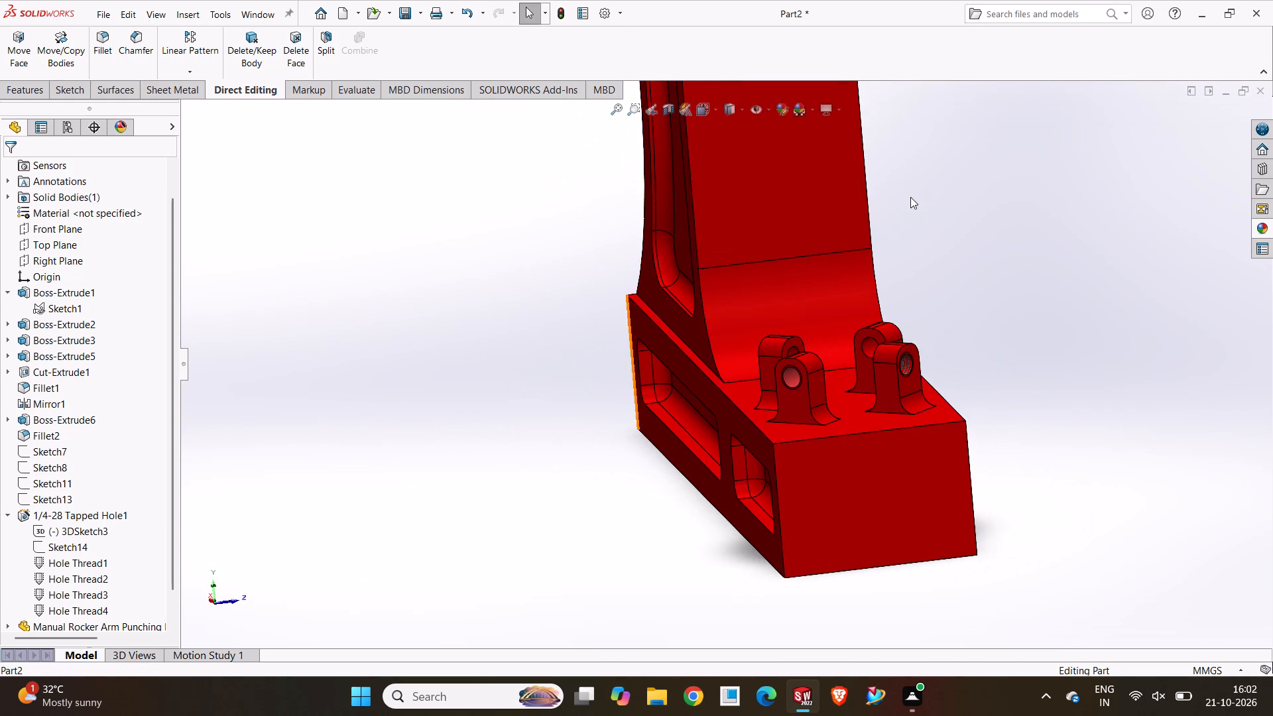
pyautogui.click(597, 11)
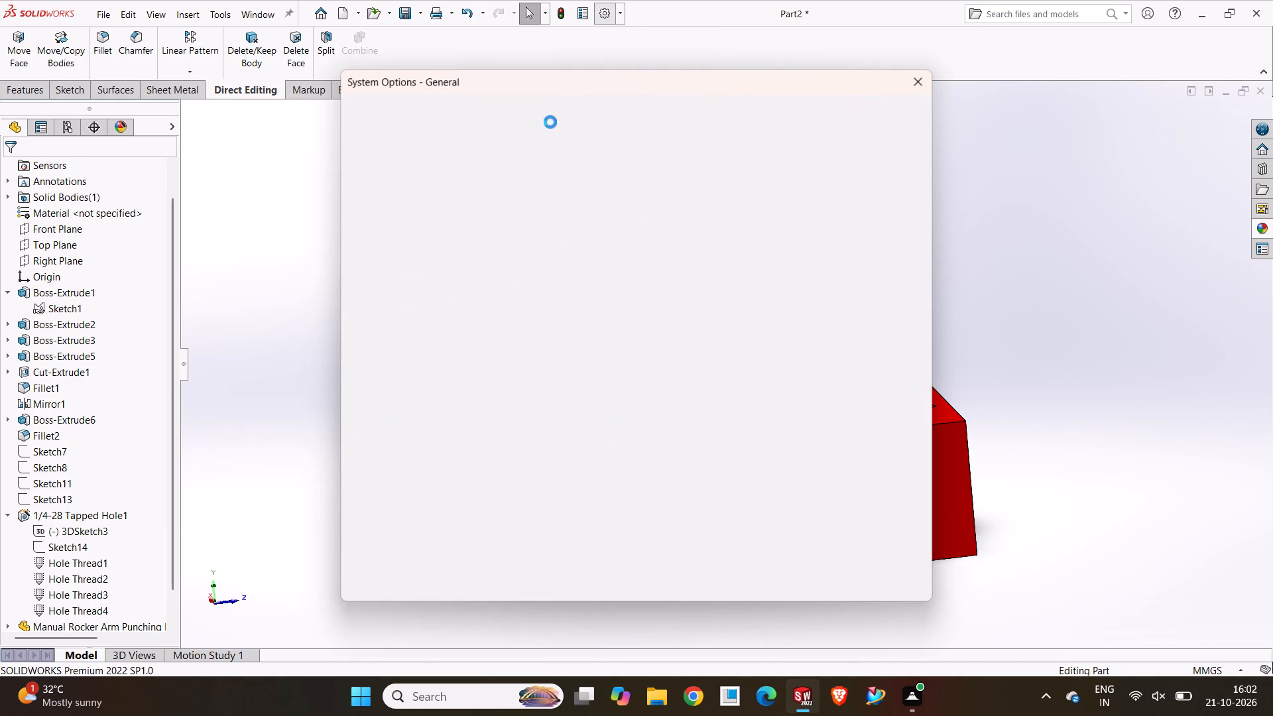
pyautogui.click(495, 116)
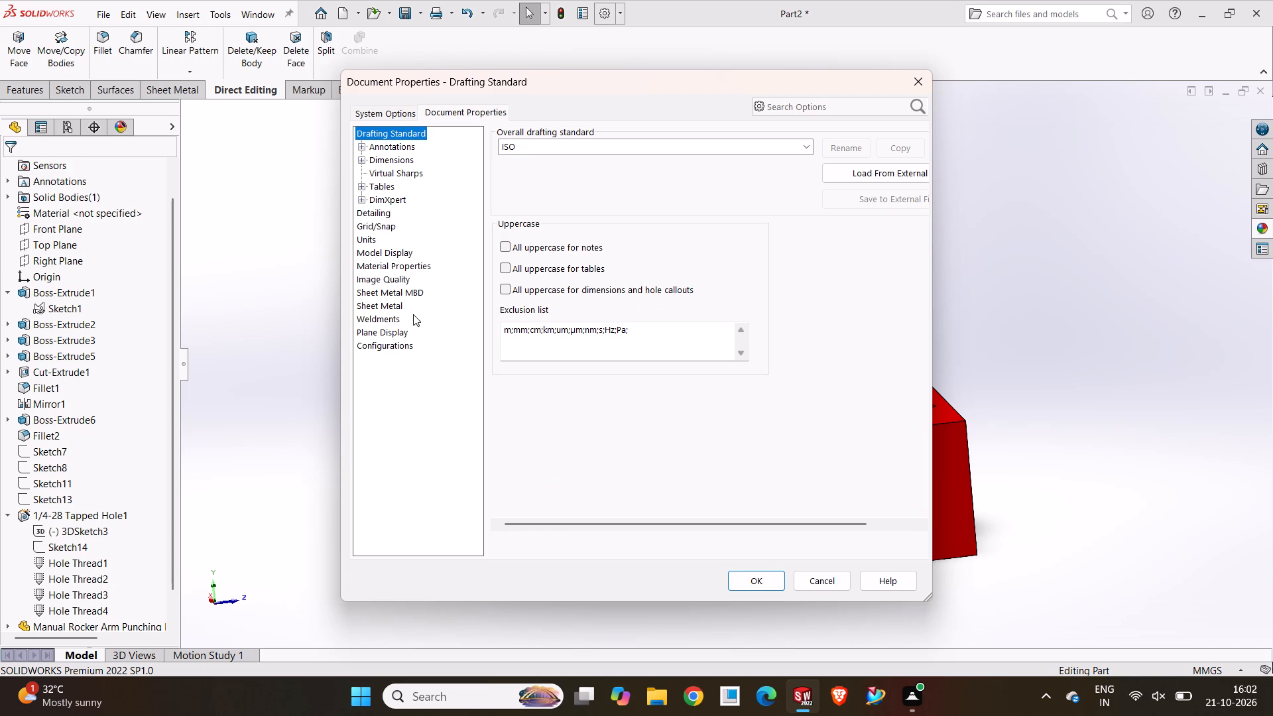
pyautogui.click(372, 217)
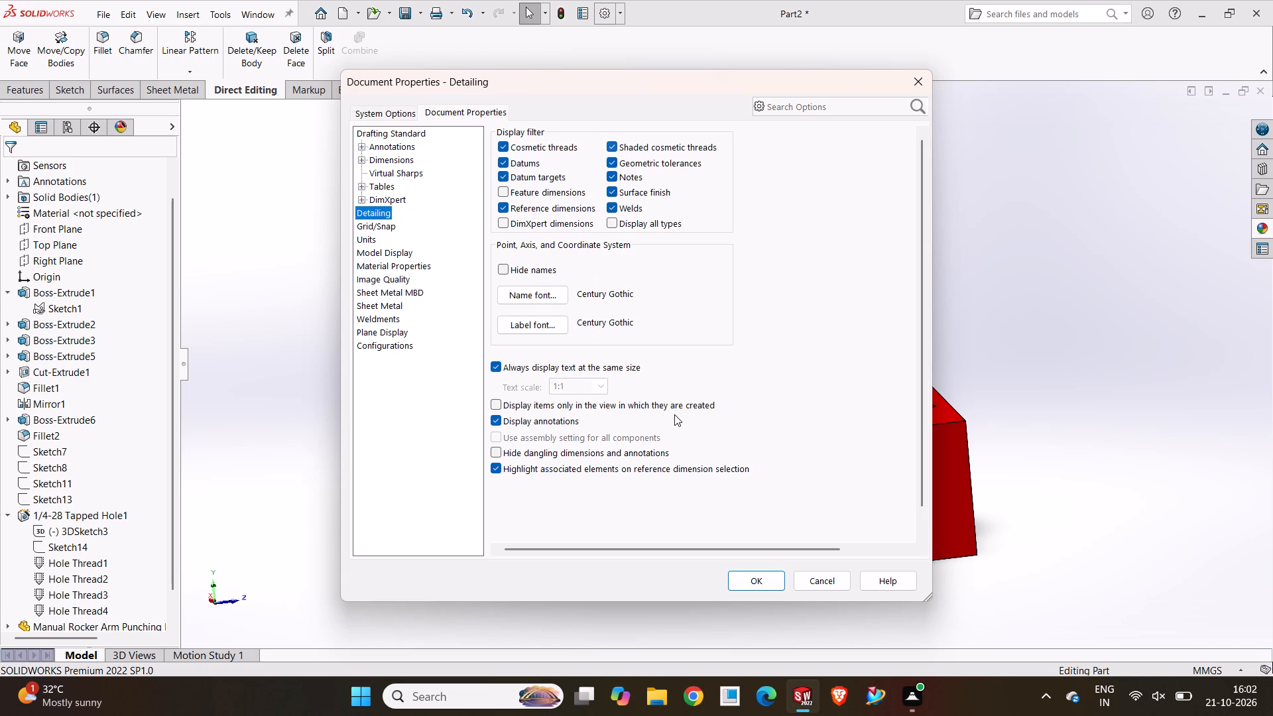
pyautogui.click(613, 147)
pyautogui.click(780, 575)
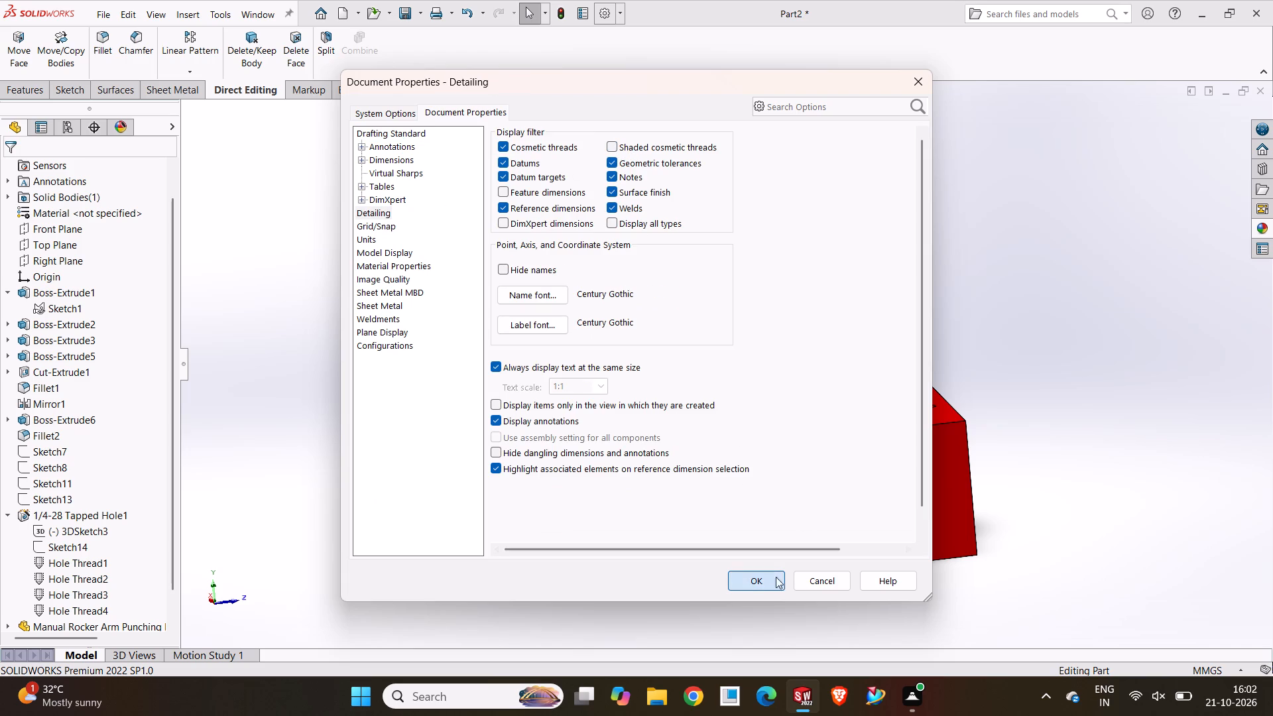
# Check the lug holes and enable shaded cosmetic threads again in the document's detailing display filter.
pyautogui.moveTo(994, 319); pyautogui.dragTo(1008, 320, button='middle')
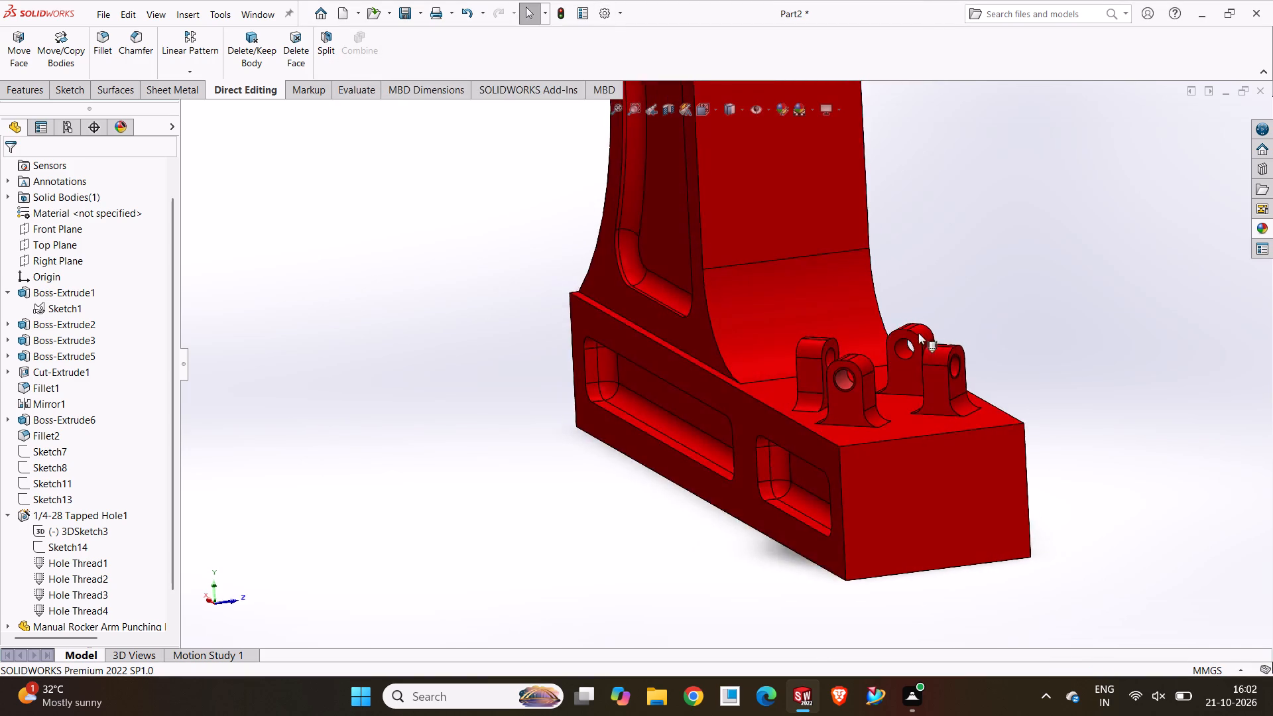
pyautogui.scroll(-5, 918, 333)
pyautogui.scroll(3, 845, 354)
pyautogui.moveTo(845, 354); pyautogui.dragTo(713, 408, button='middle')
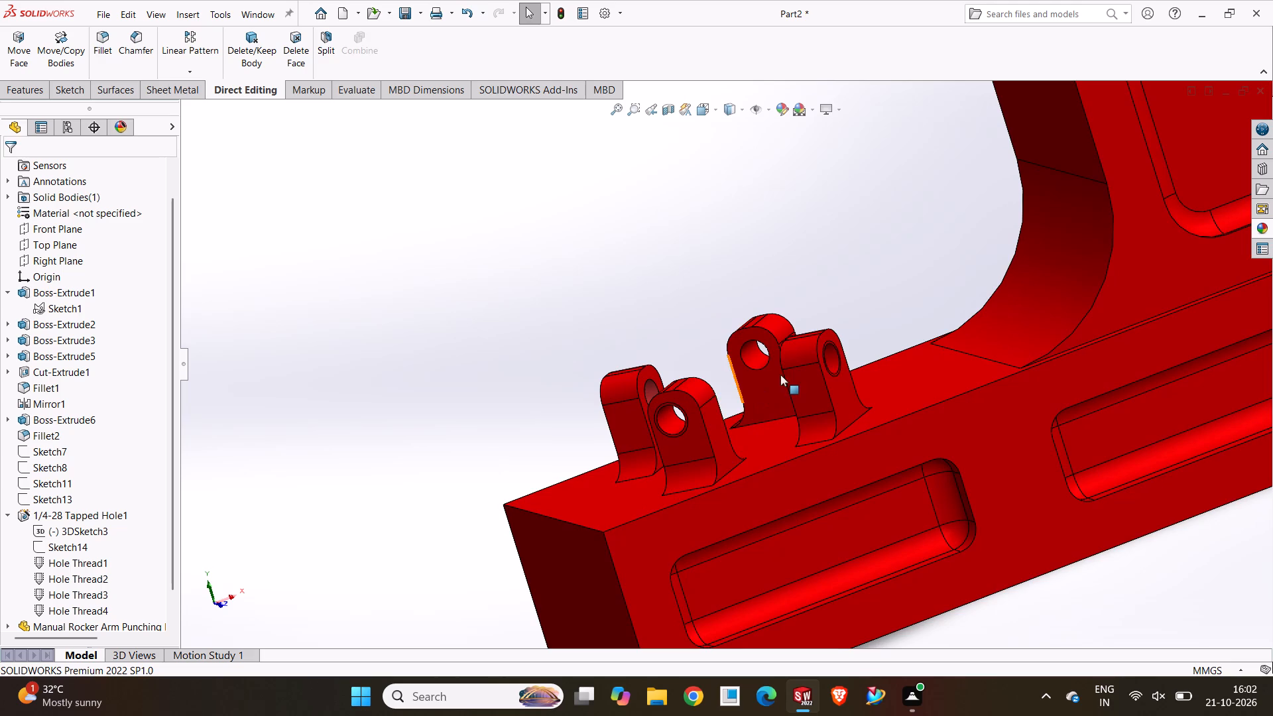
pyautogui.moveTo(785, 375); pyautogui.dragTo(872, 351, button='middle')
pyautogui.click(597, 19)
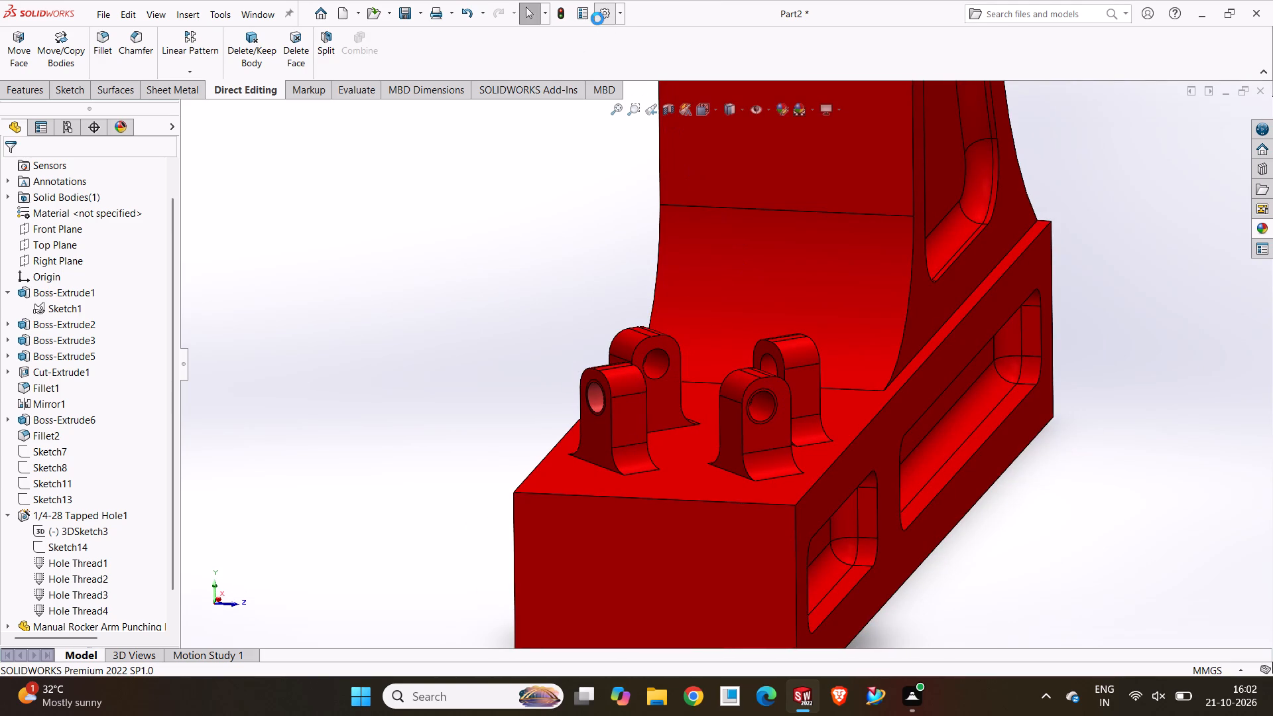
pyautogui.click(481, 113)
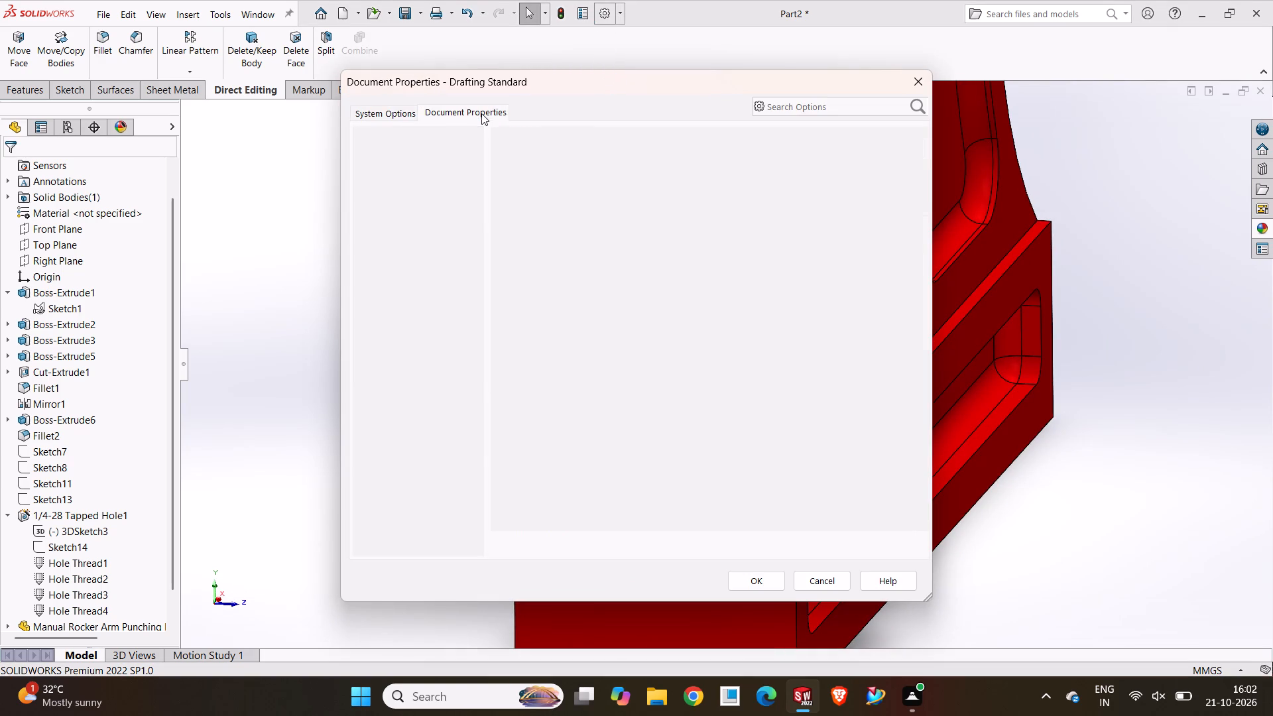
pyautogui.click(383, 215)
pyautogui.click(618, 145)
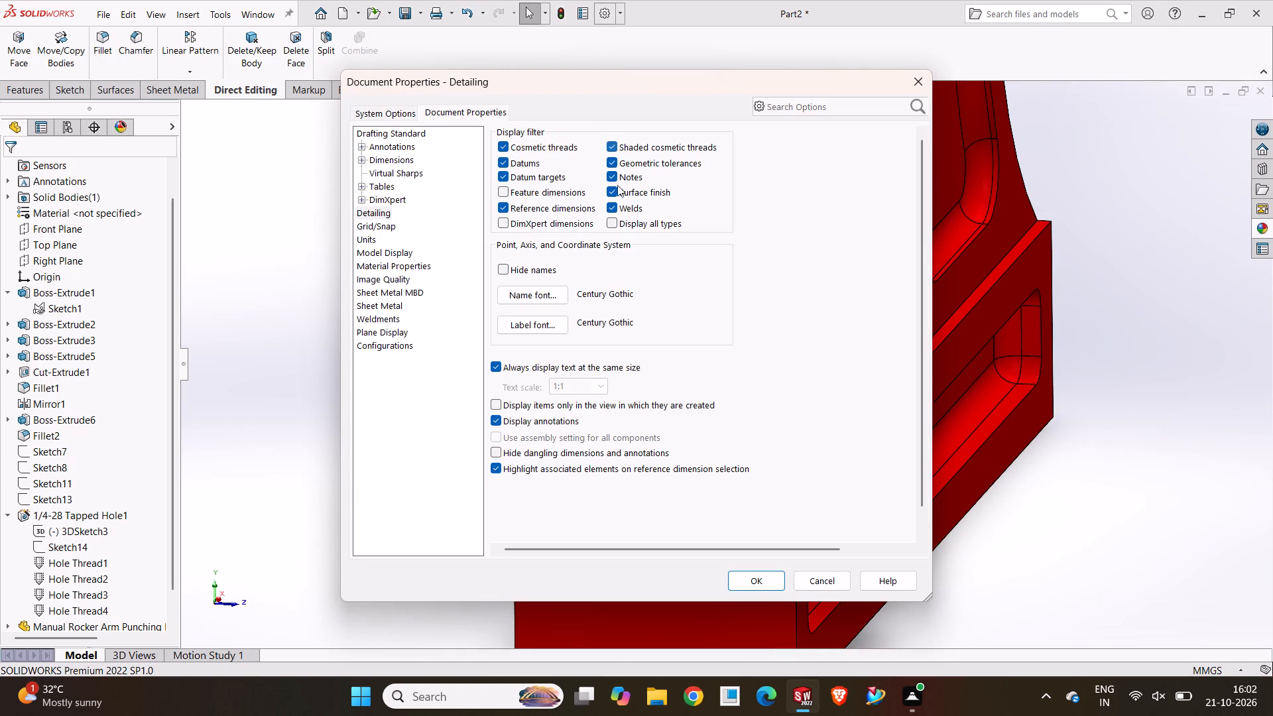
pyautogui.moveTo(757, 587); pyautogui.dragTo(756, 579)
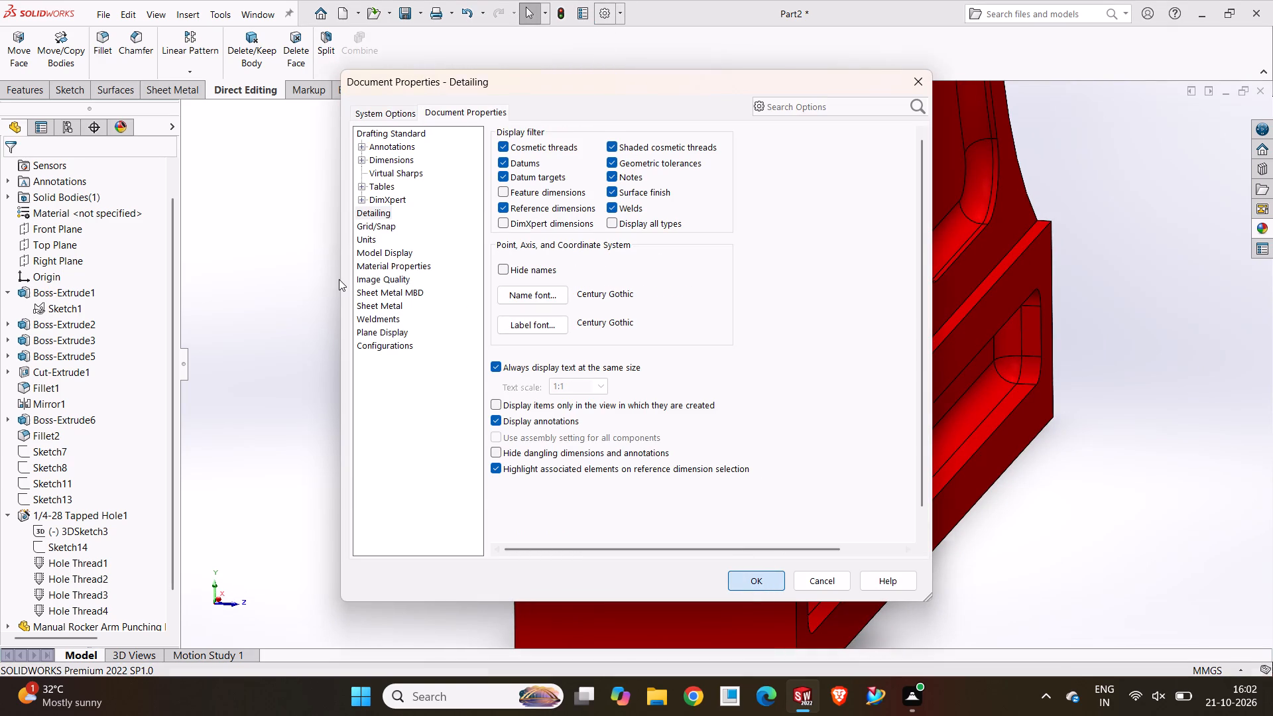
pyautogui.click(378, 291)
# Apply the blue anodized aluminum appearance to every feature and sketch from Boss-Extrude1 through the inserted Manual Rocker Arm Punching part, leaving out Combine1.
pyautogui.scroll(3, 548, 301)
pyautogui.moveTo(548, 301); pyautogui.dragTo(567, 308, button='middle')
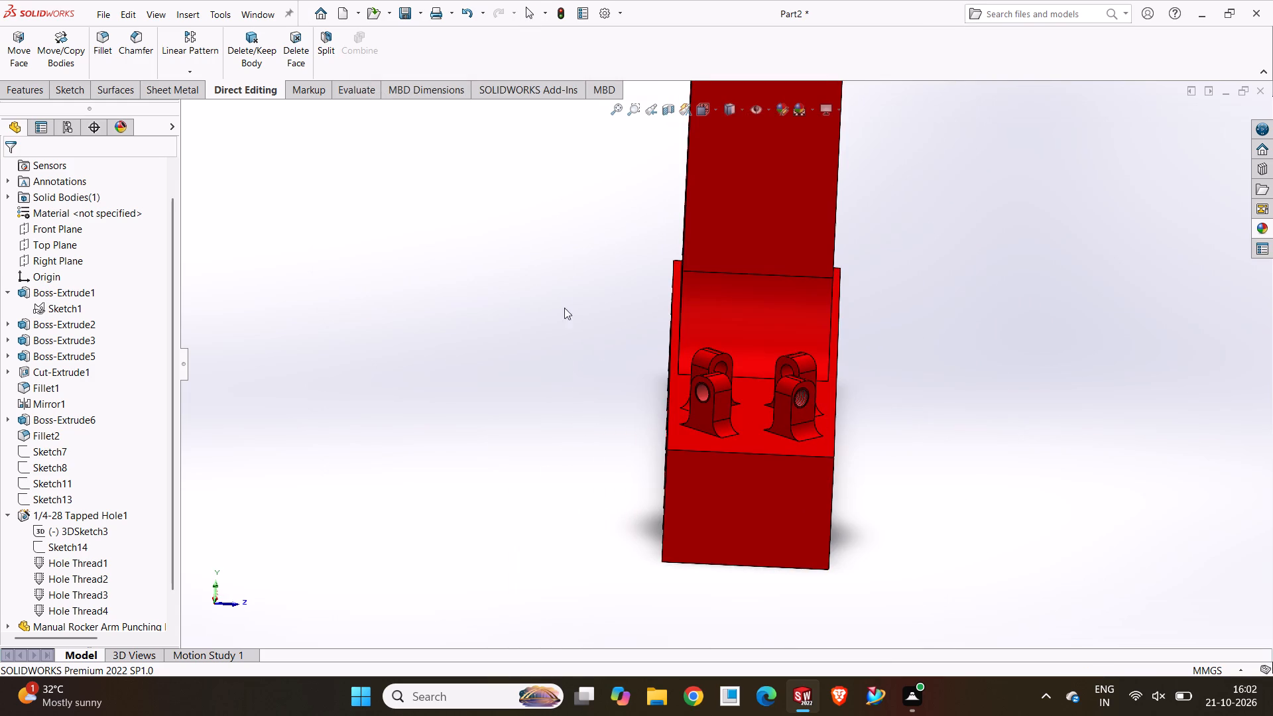
pyautogui.moveTo(856, 324); pyautogui.dragTo(764, 251, button='middle')
pyautogui.scroll(1, 790, 224)
pyautogui.scroll(-3, 791, 225)
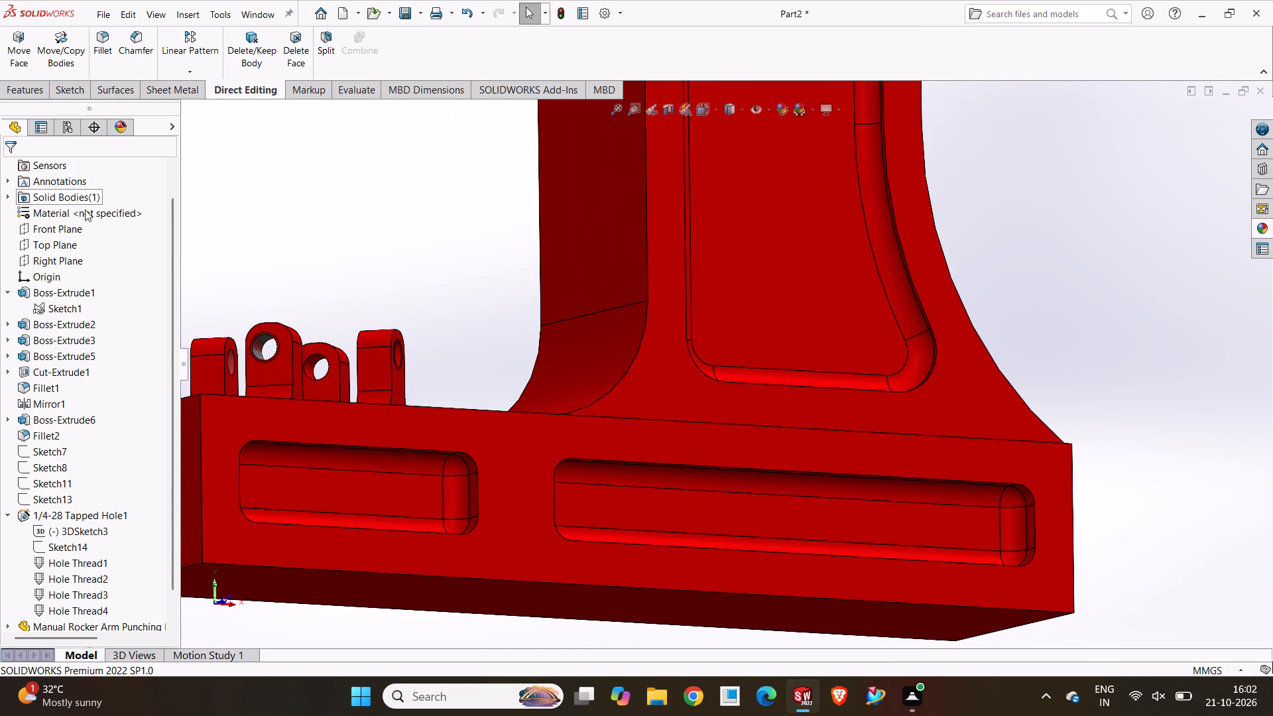
pyautogui.click(6, 515)
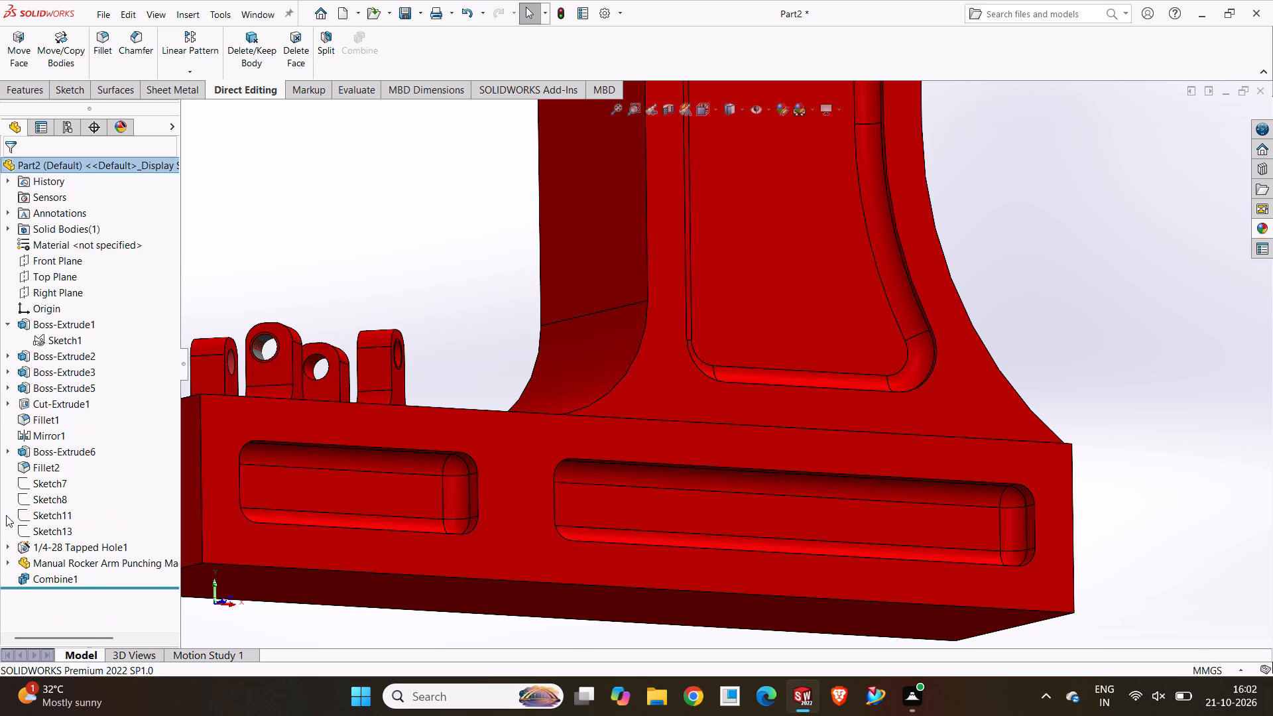
pyautogui.keyDown('ctrl'); pyautogui.click(90, 322); pyautogui.keyUp('ctrl')
pyautogui.keyDown('ctrl'); pyautogui.click(83, 351); pyautogui.keyUp('ctrl')
pyautogui.keyDown('ctrl'); pyautogui.click(77, 372); pyautogui.keyUp('ctrl')
pyautogui.keyDown('ctrl'); pyautogui.click(70, 392); pyautogui.keyUp('ctrl')
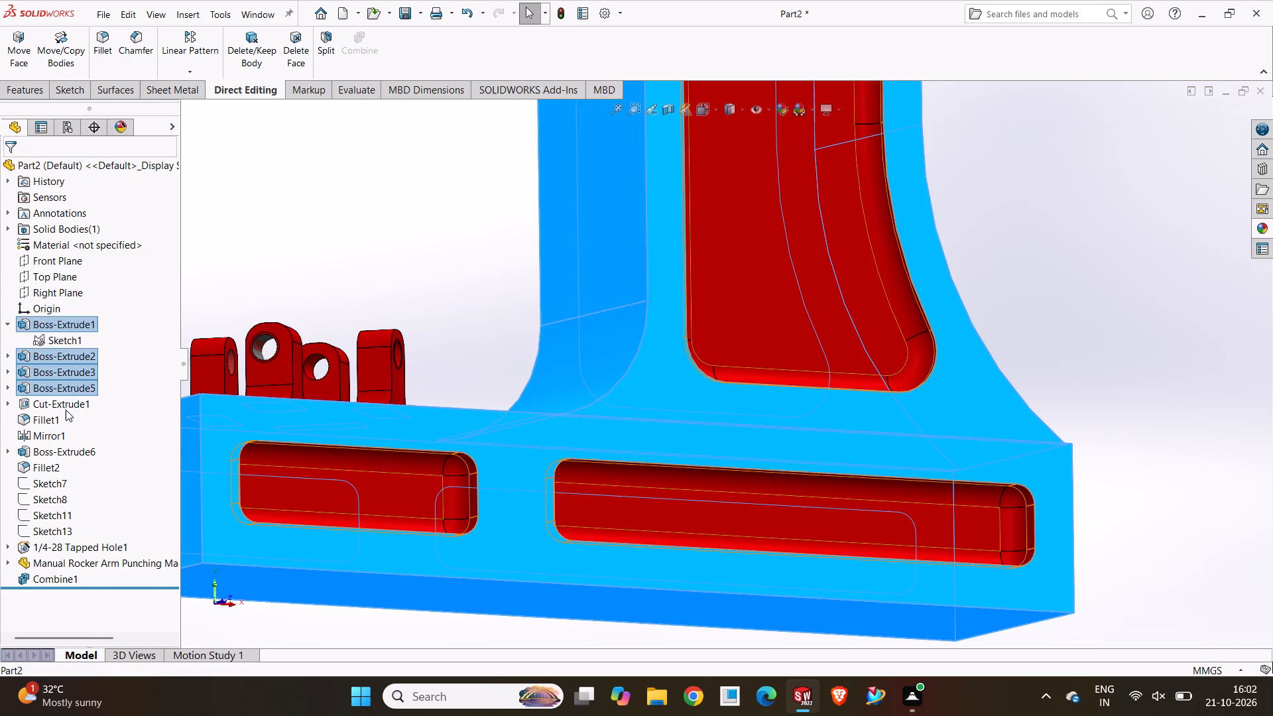
pyautogui.keyDown('ctrl'); pyautogui.click(66, 410); pyautogui.keyUp('ctrl')
pyautogui.keyDown('ctrl'); pyautogui.click(61, 414); pyautogui.keyUp('ctrl')
pyautogui.keyDown('ctrl'); pyautogui.click(42, 440); pyautogui.keyUp('ctrl')
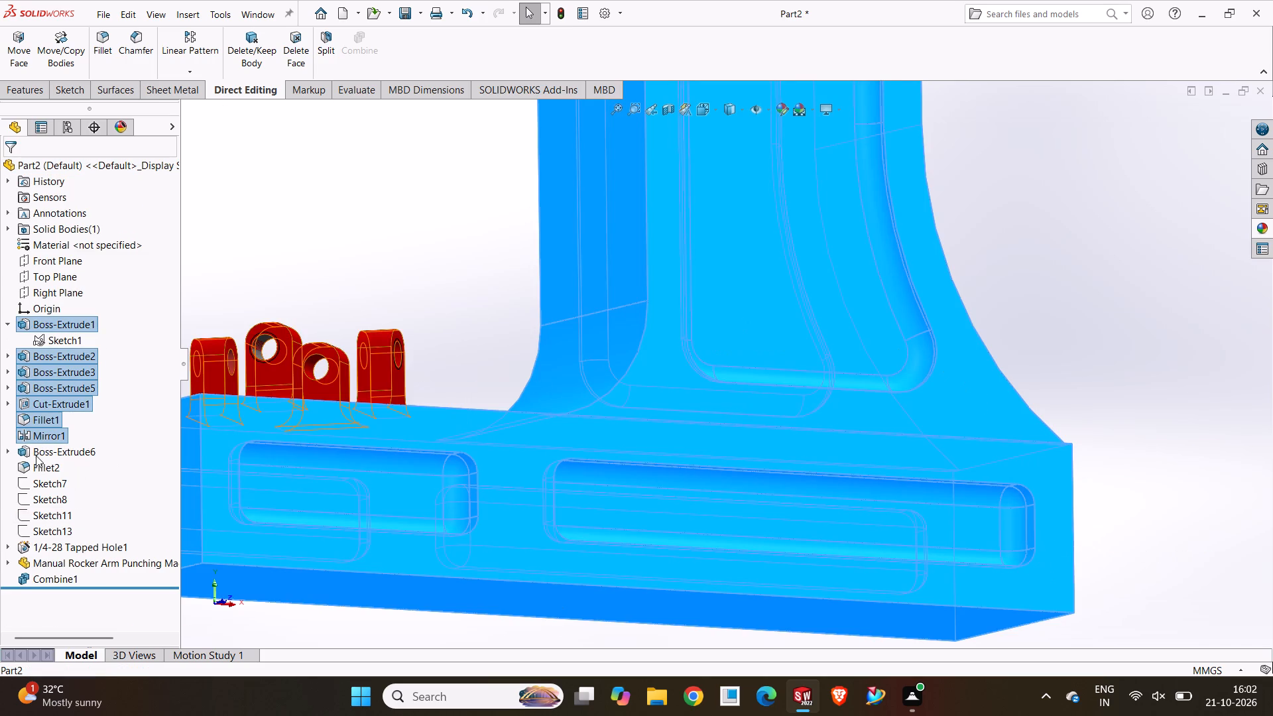
pyautogui.keyDown('ctrl'); pyautogui.click(36, 455); pyautogui.keyUp('ctrl')
pyautogui.keyDown('ctrl'); pyautogui.click(36, 467); pyautogui.keyUp('ctrl')
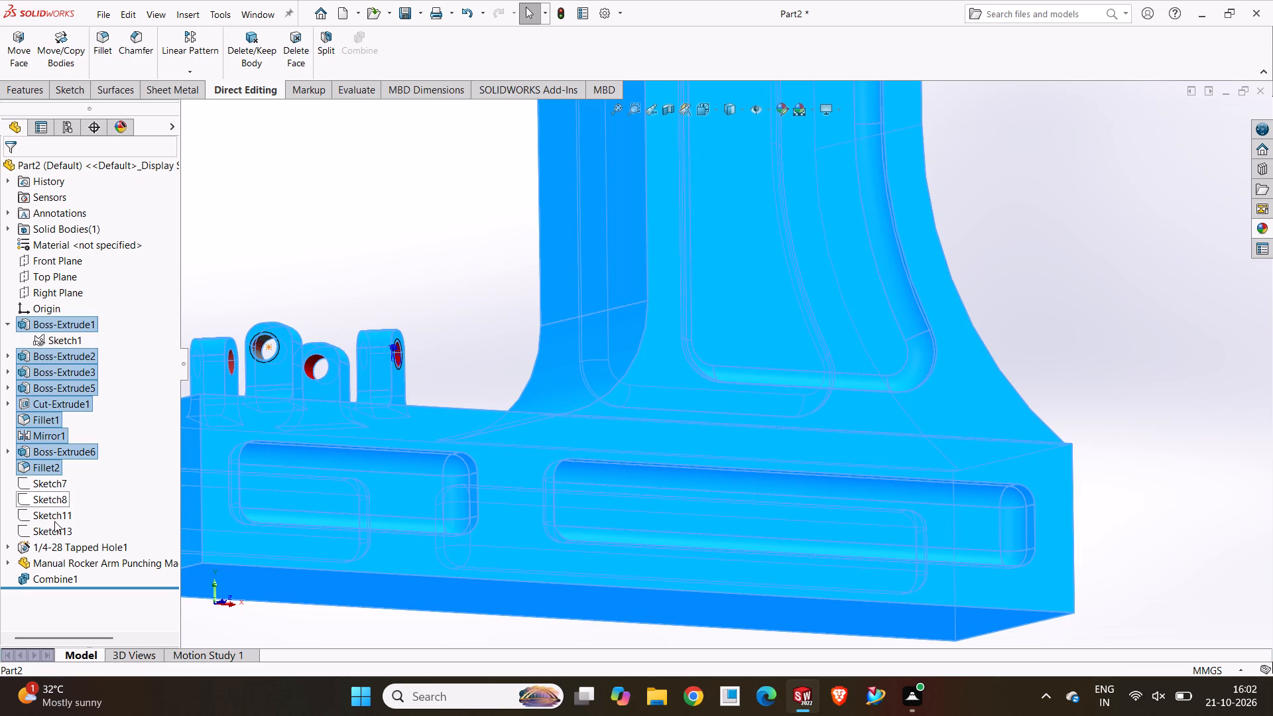
pyautogui.keyDown('ctrl'); pyautogui.click(56, 477); pyautogui.keyUp('ctrl')
pyautogui.keyDown('ctrl'); pyautogui.click(52, 493); pyautogui.keyUp('ctrl')
pyautogui.keyDown('ctrl'); pyautogui.click(47, 508); pyautogui.keyUp('ctrl')
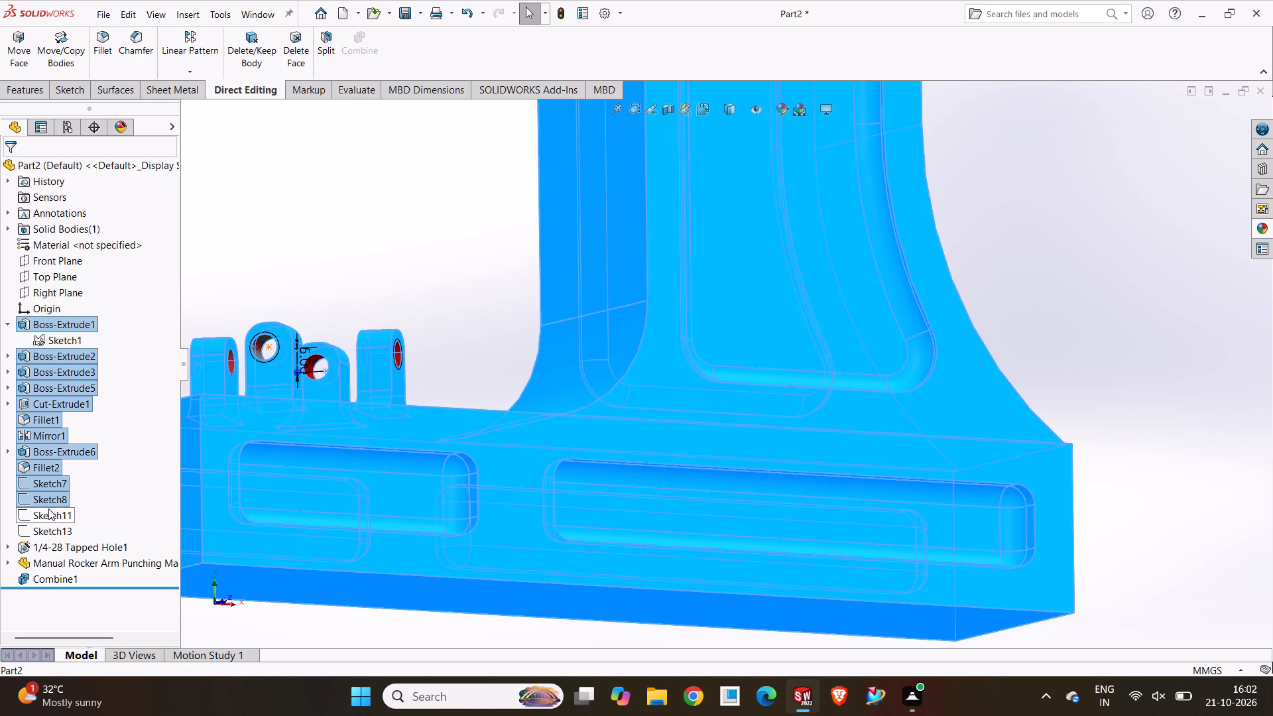
pyautogui.keyDown('ctrl'); pyautogui.click(44, 522); pyautogui.keyUp('ctrl')
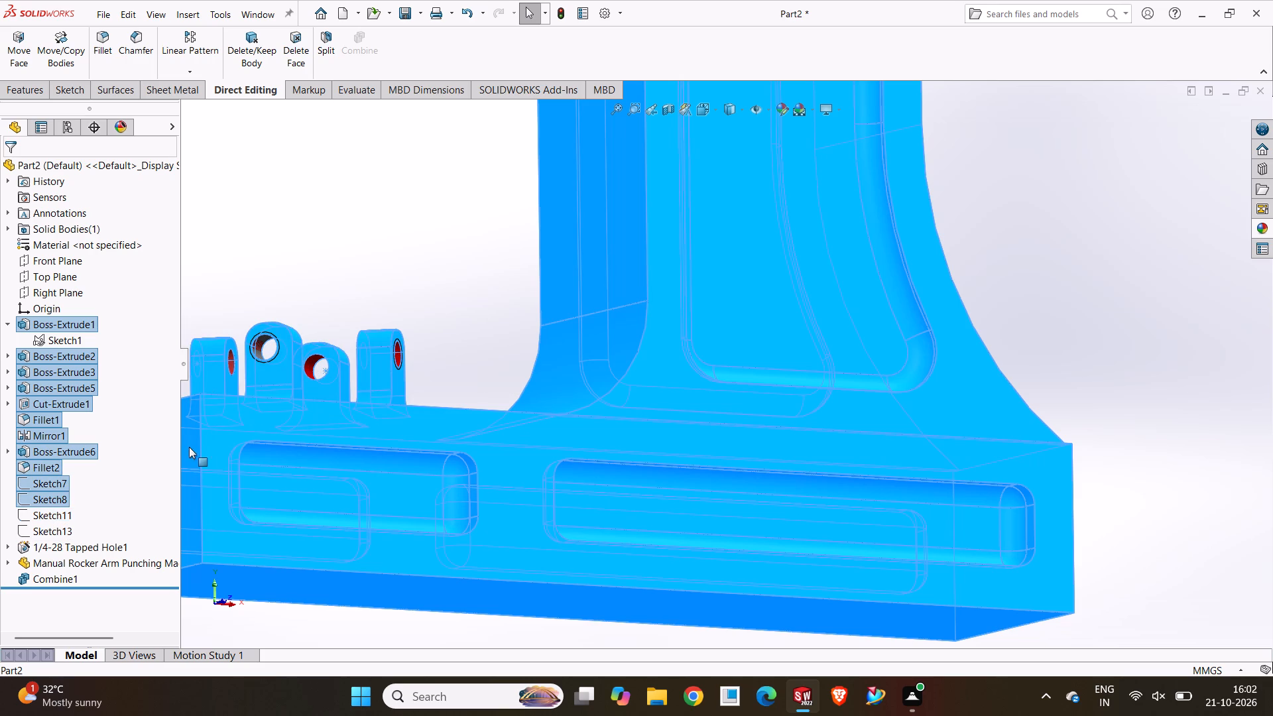
pyautogui.keyDown('ctrl'); pyautogui.click(49, 512); pyautogui.keyUp('ctrl')
pyautogui.keyDown('ctrl'); pyautogui.click(43, 533); pyautogui.keyUp('ctrl')
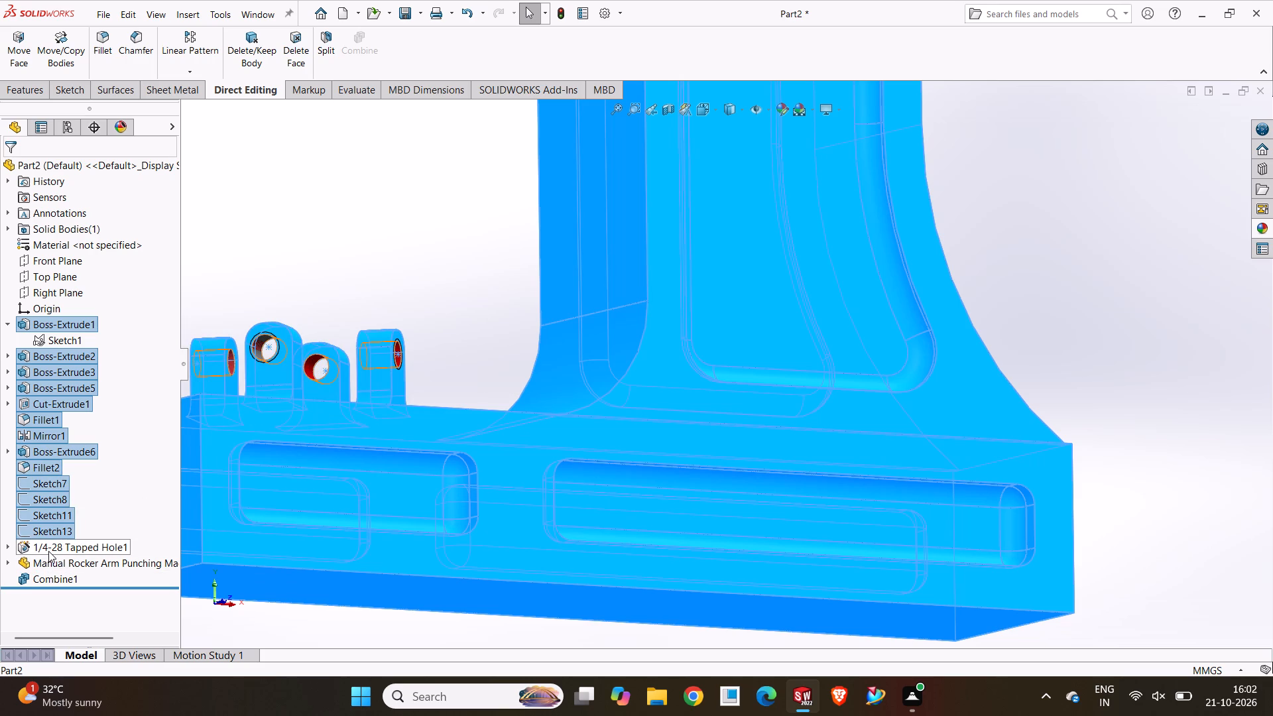
pyautogui.keyDown('ctrl'); pyautogui.click(49, 551); pyautogui.keyUp('ctrl')
pyautogui.keyDown('ctrl'); pyautogui.click(42, 566); pyautogui.keyUp('ctrl')
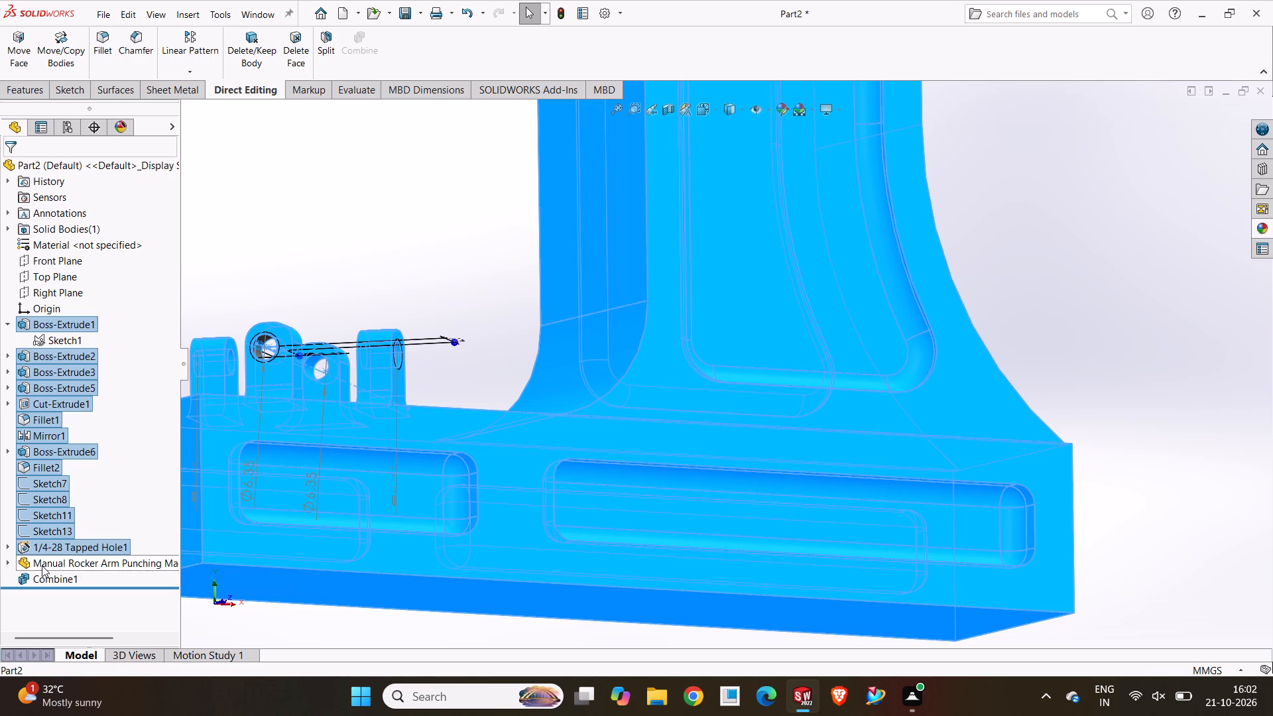
pyautogui.click(1260, 226)
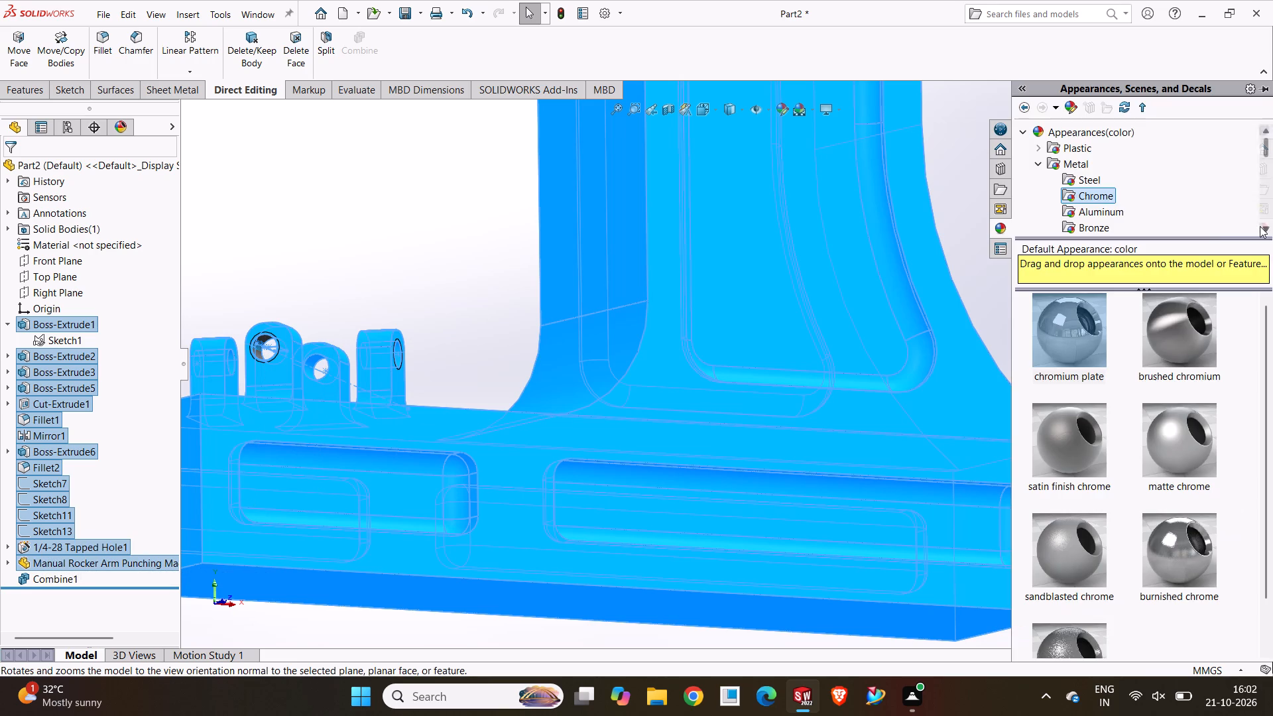
pyautogui.click(1087, 181)
pyautogui.scroll(-5, 1058, 418)
pyautogui.click(1114, 202)
pyautogui.click(1110, 209)
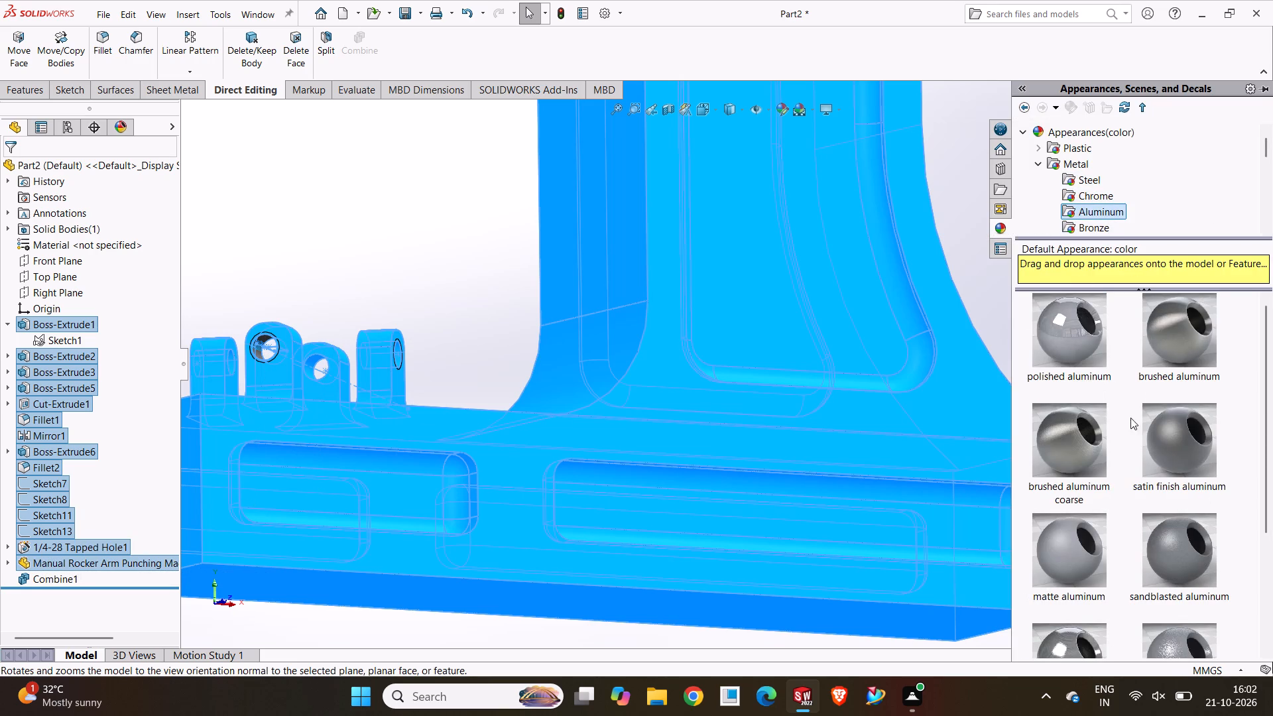
pyautogui.scroll(-5, 1107, 571)
pyautogui.doubleClick(1055, 596)
pyautogui.scroll(4, 560, 254)
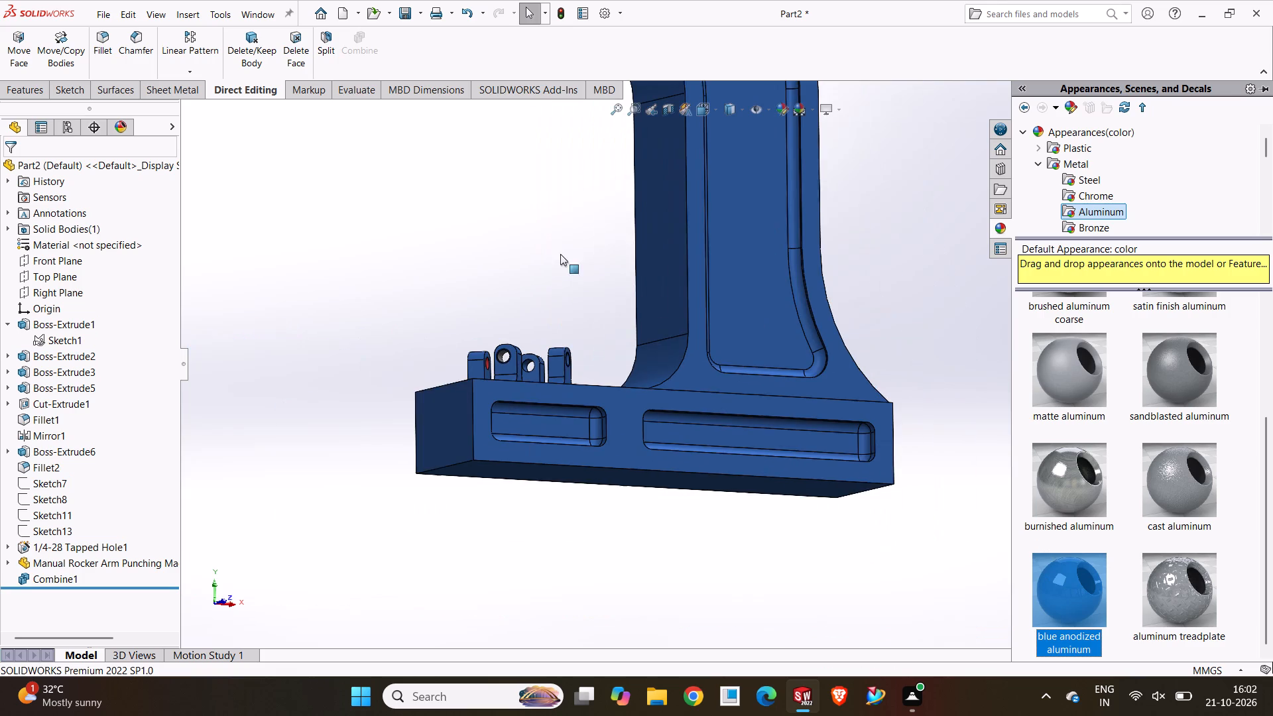
pyautogui.click(572, 284)
# Apply the blue anodized aluminum appearance to the remaining red tapped hole face in the base lug.
pyautogui.scroll(1, 586, 267)
pyautogui.moveTo(591, 267); pyautogui.dragTo(598, 306, button='middle')
pyautogui.scroll(-1, 597, 273)
pyautogui.scroll(5, 597, 296)
pyautogui.scroll(-1, 618, 245)
pyautogui.moveTo(619, 245); pyautogui.dragTo(611, 338, button='middle')
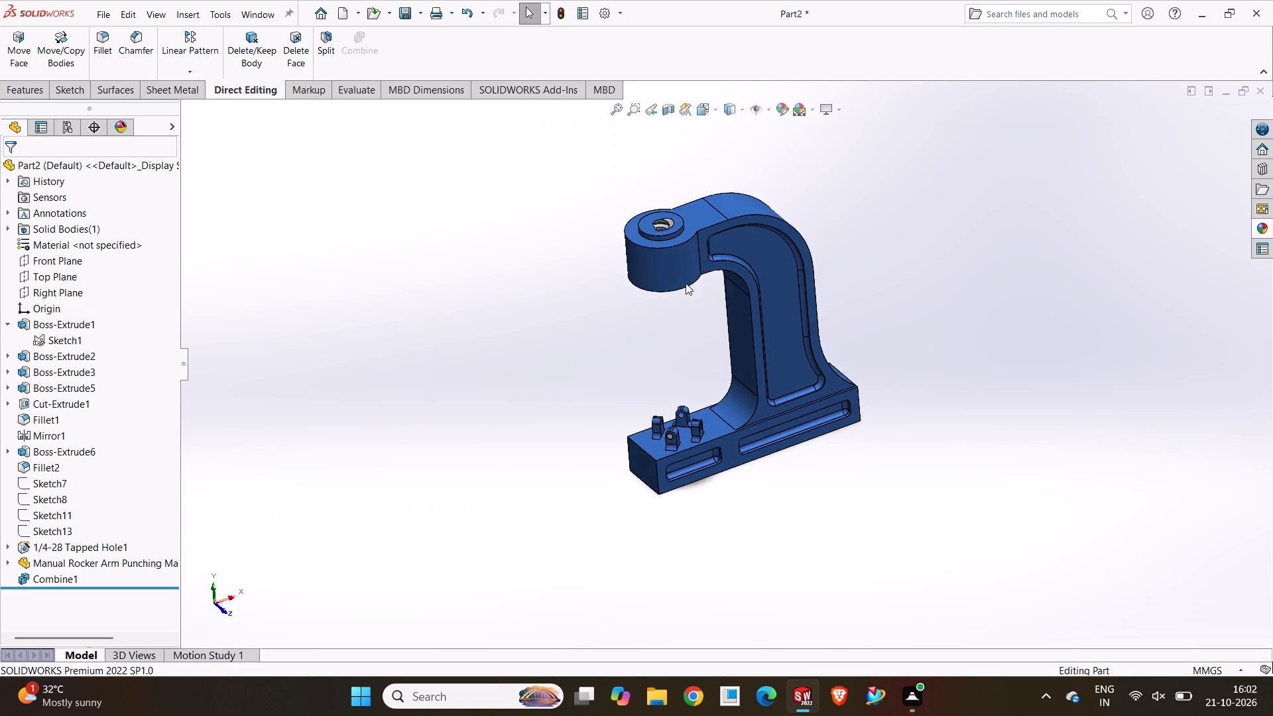
pyautogui.scroll(-4, 697, 261)
pyautogui.scroll(4, 664, 324)
pyautogui.scroll(-4, 674, 411)
pyautogui.scroll(4, 665, 508)
pyautogui.scroll(-5, 665, 509)
pyautogui.scroll(1, 752, 472)
pyautogui.moveTo(850, 397); pyautogui.dragTo(853, 397, button='middle')
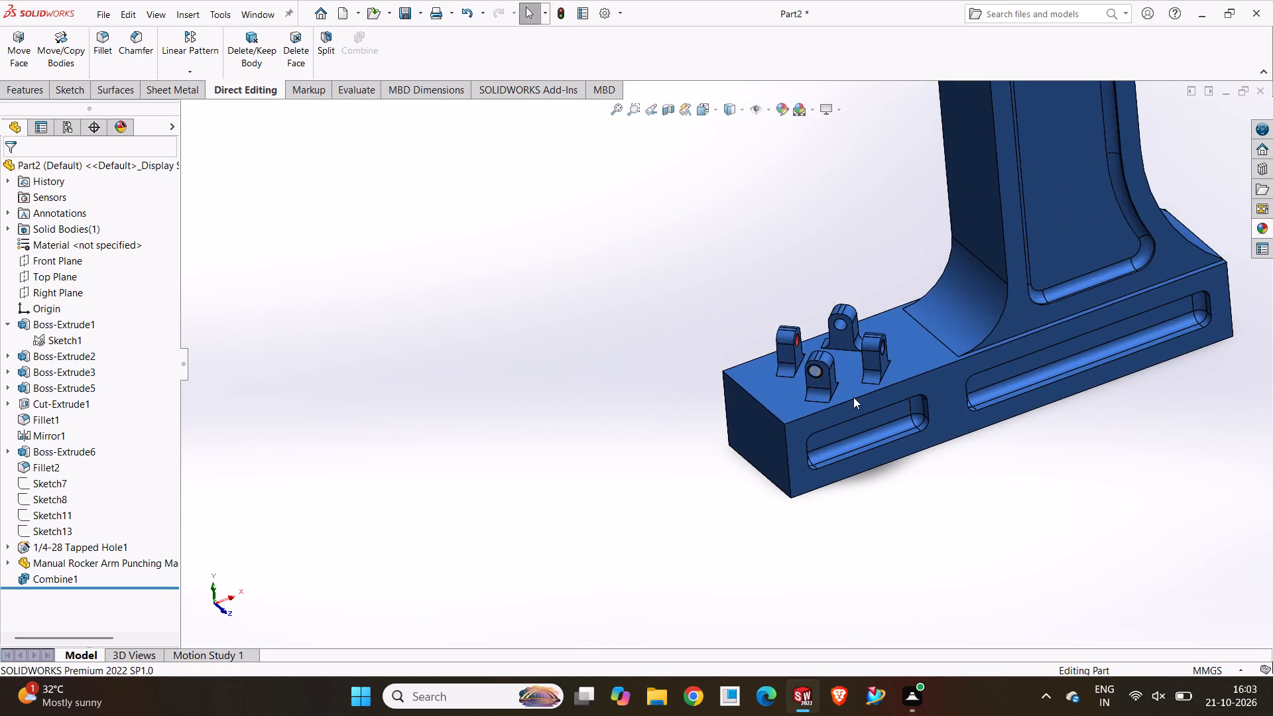
pyautogui.moveTo(853, 397); pyautogui.dragTo(865, 399, button='middle')
pyautogui.scroll(-1, 855, 352)
pyautogui.moveTo(855, 352); pyautogui.dragTo(902, 290, button='middle')
pyautogui.moveTo(896, 302); pyautogui.dragTo(894, 316, button='middle')
pyautogui.scroll(-3, 894, 316)
pyautogui.moveTo(812, 346); pyautogui.dragTo(835, 349, button='middle')
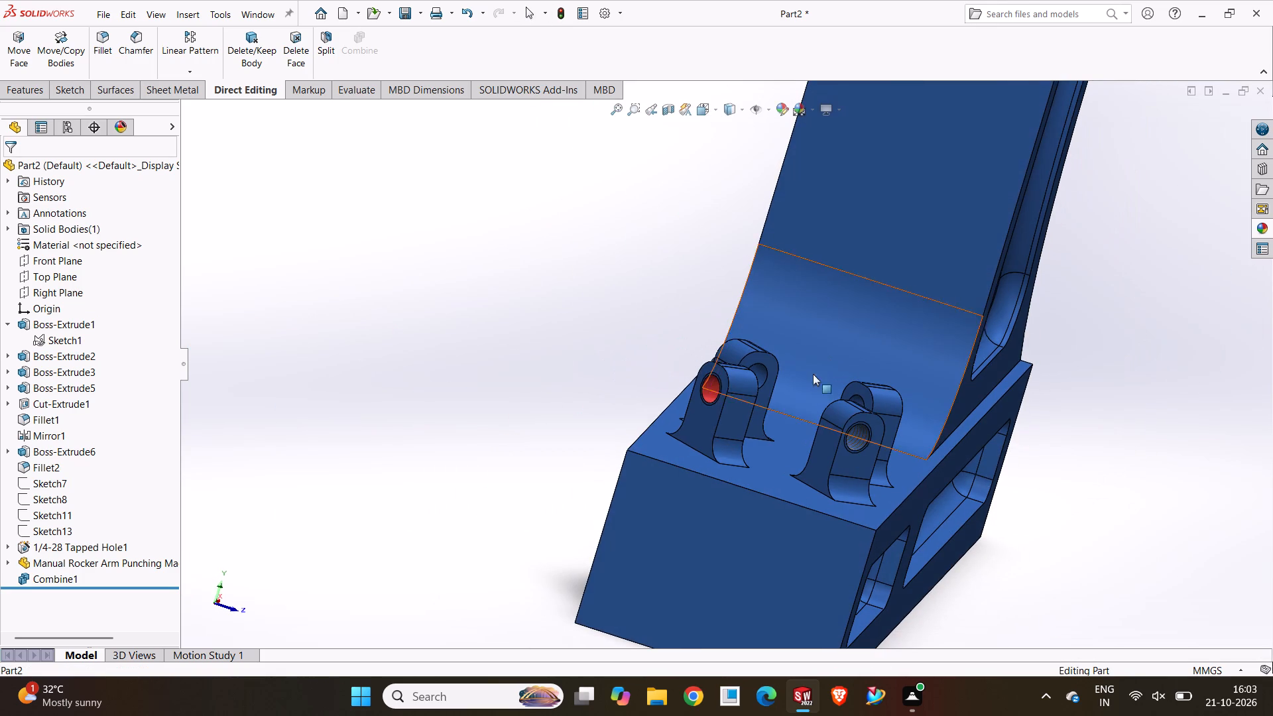
pyautogui.click(713, 387)
pyautogui.click(1270, 231)
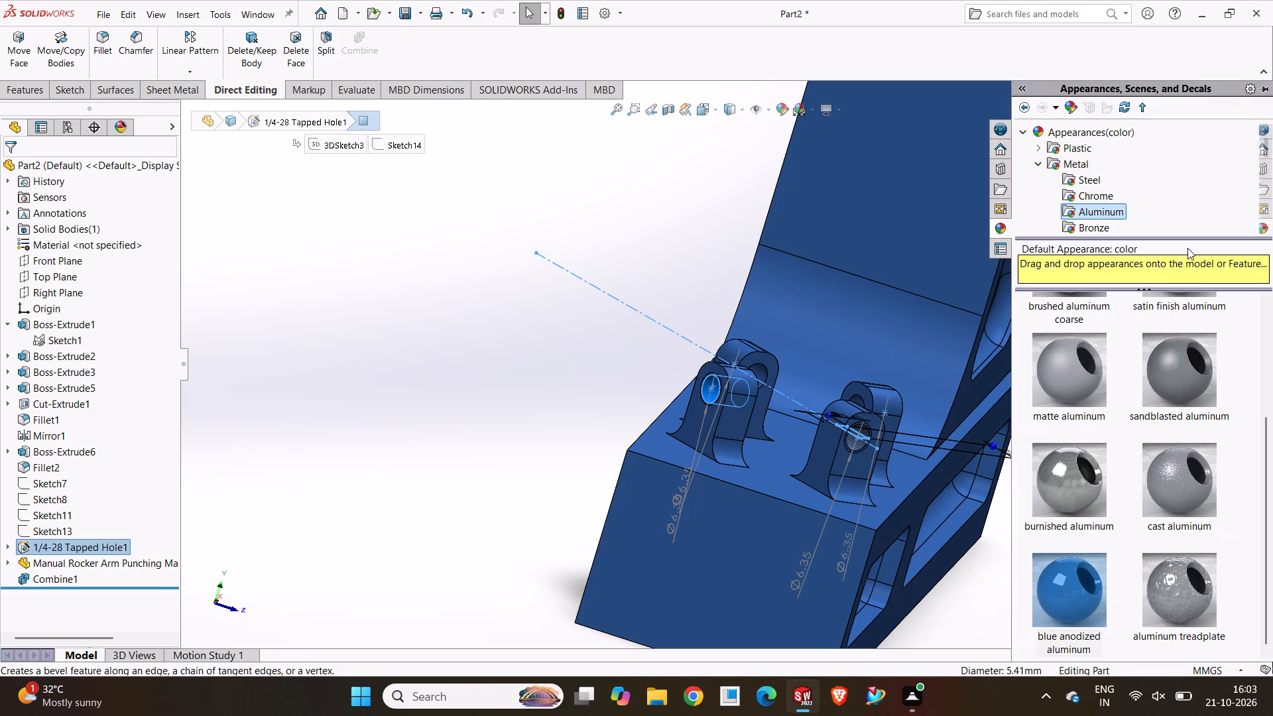
pyautogui.doubleClick(1069, 571)
pyautogui.click(631, 243)
# Apply the polished steel appearance to the Combine1 threaded bore in the frame's head.
pyautogui.scroll(4, 635, 281)
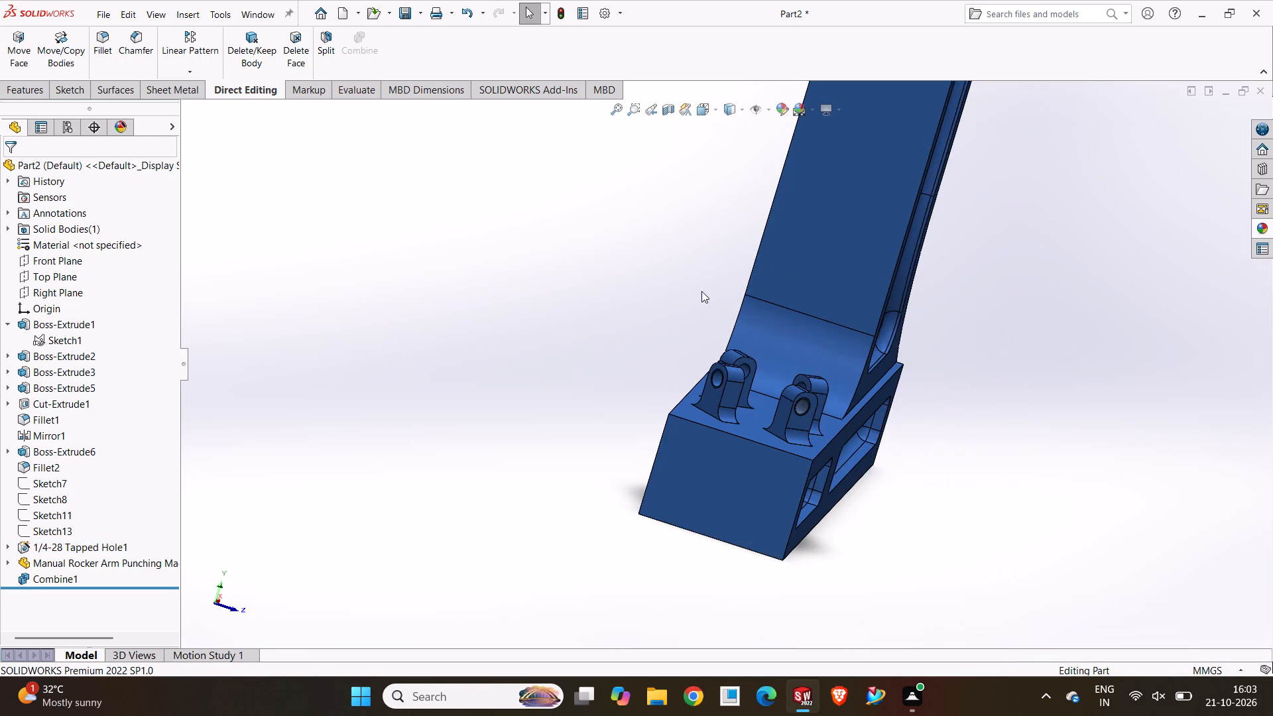
pyautogui.scroll(1, 701, 291)
pyautogui.moveTo(701, 291); pyautogui.dragTo(635, 190, button='middle')
pyautogui.scroll(4, 717, 166)
pyautogui.scroll(-4, 788, 190)
pyautogui.scroll(-1, 712, 229)
pyautogui.moveTo(709, 251); pyautogui.dragTo(718, 339, button='middle')
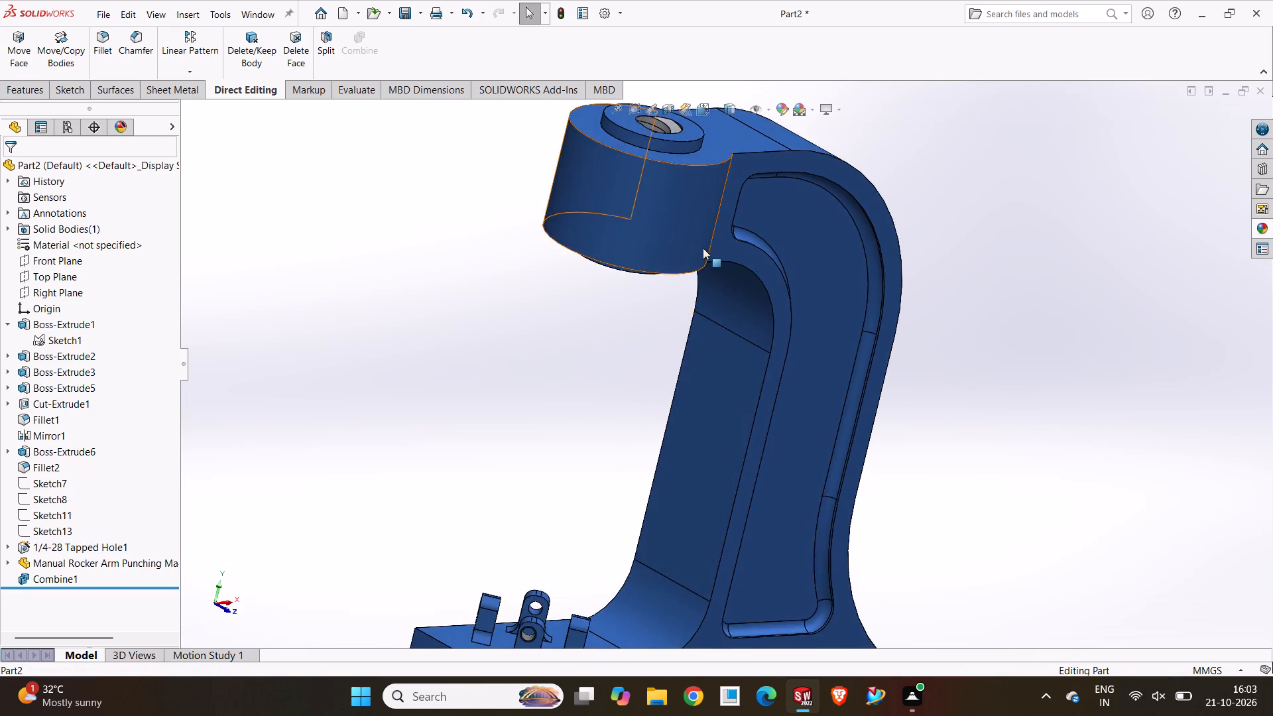
pyautogui.scroll(-4, 703, 239)
pyautogui.scroll(4, 696, 239)
pyautogui.moveTo(696, 239); pyautogui.dragTo(666, 265, button='middle')
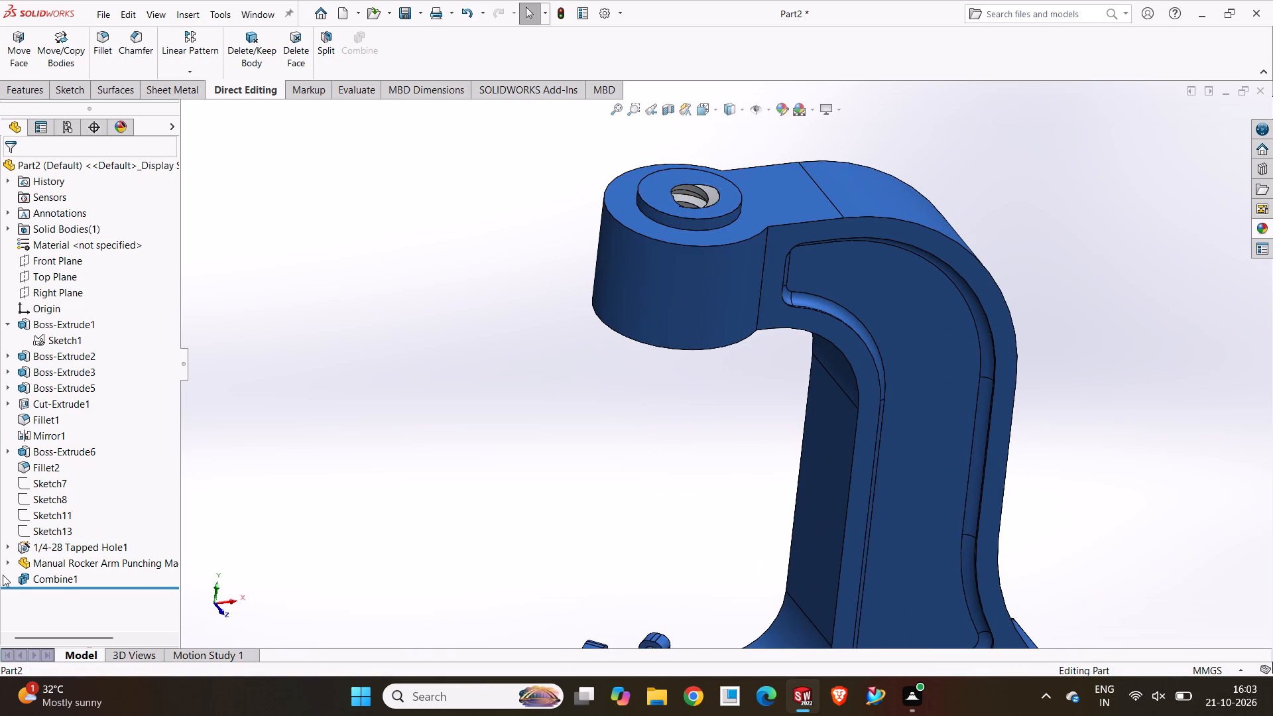
pyautogui.click(60, 581)
pyautogui.click(1259, 229)
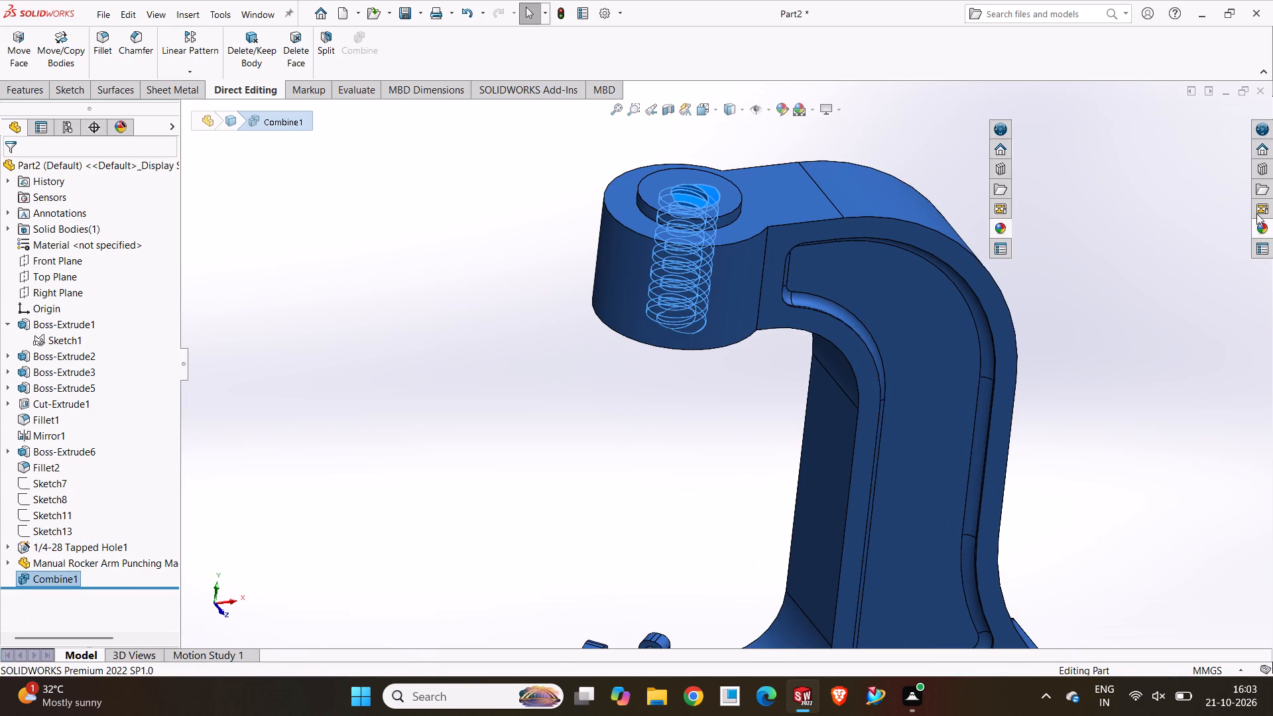
pyautogui.scroll(-3, 1050, 354)
pyautogui.scroll(3, 1050, 365)
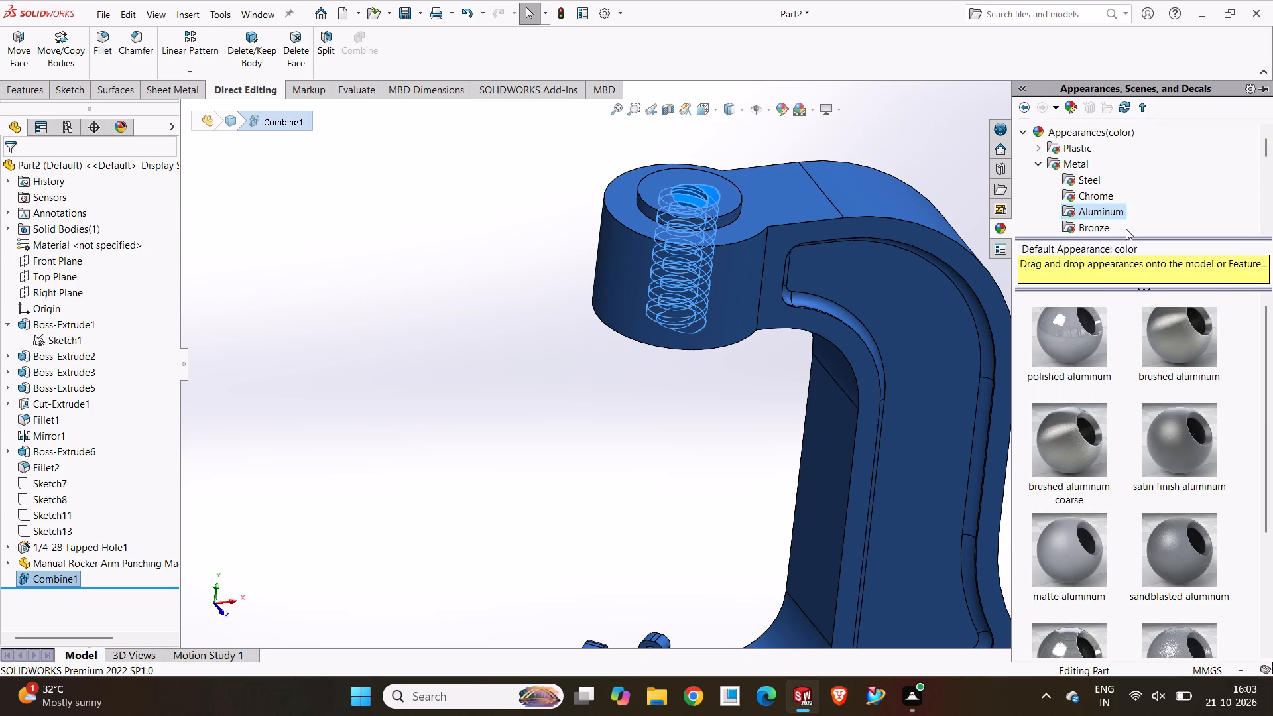
pyautogui.click(1105, 196)
pyautogui.click(1099, 167)
pyautogui.click(1095, 180)
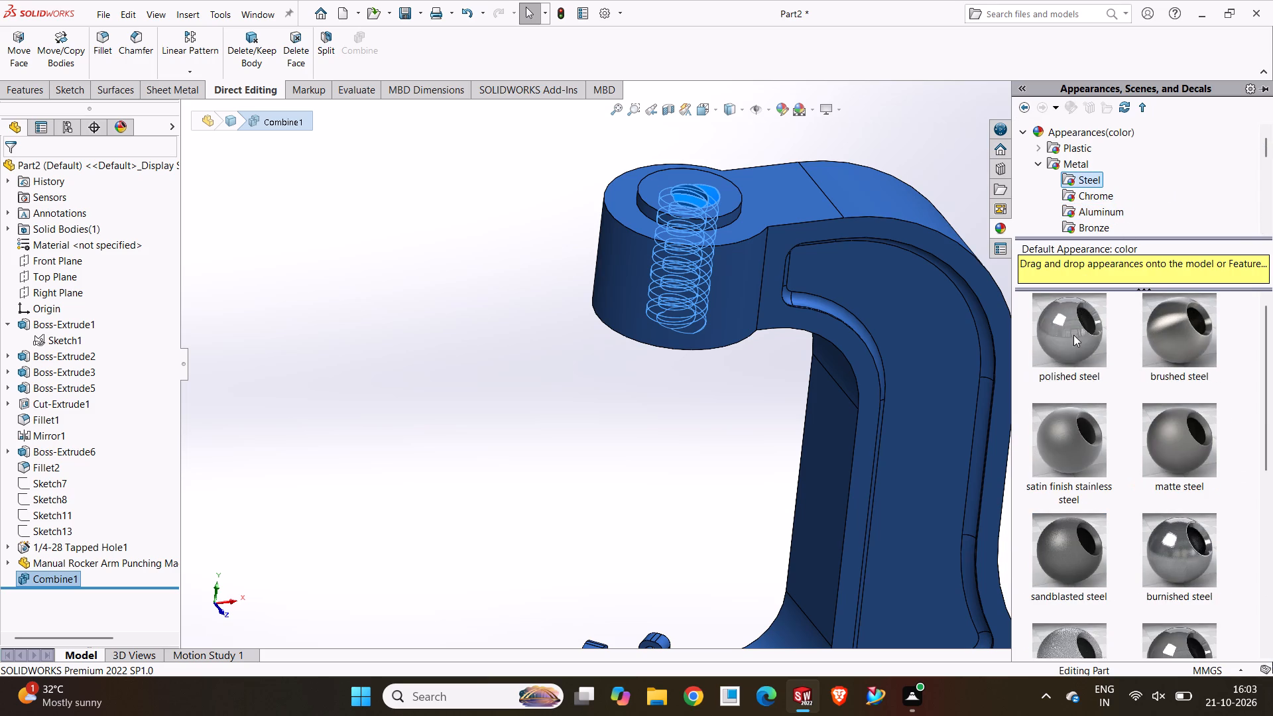
pyautogui.doubleClick(1073, 335)
pyautogui.click(558, 436)
# Examine the recolored frame, checking the underside of the head bore and the threaded lug holes on the base.
pyautogui.moveTo(750, 381); pyautogui.dragTo(880, 221, button='middle')
pyautogui.scroll(1, 750, 381)
pyautogui.scroll(3, 888, 221)
pyautogui.moveTo(888, 221); pyautogui.dragTo(801, 302, button='middle')
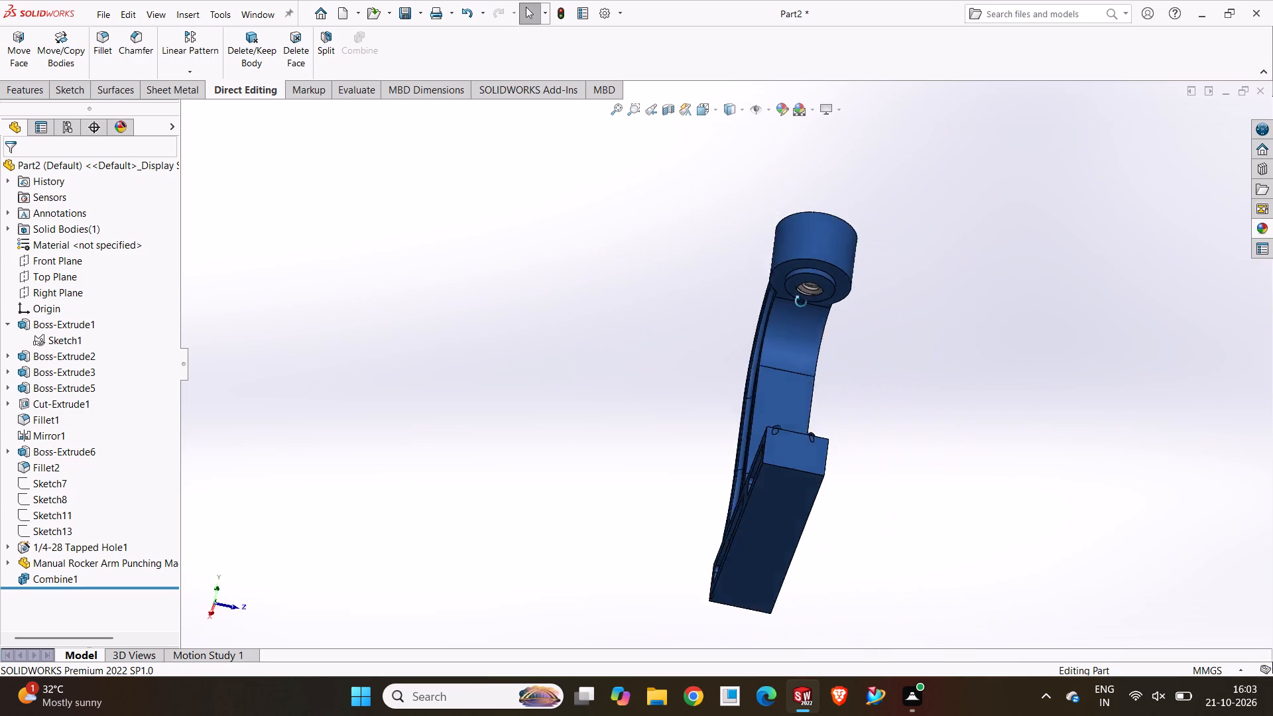
pyautogui.moveTo(801, 302); pyautogui.dragTo(735, 322, button='middle')
pyautogui.scroll(-4, 764, 322)
pyautogui.moveTo(797, 324); pyautogui.dragTo(799, 283, button='middle')
pyautogui.scroll(4, 759, 317)
pyautogui.scroll(-5, 690, 408)
pyautogui.scroll(4, 662, 467)
pyautogui.scroll(-4, 664, 467)
pyautogui.scroll(1, 674, 469)
pyautogui.scroll(-6, 674, 468)
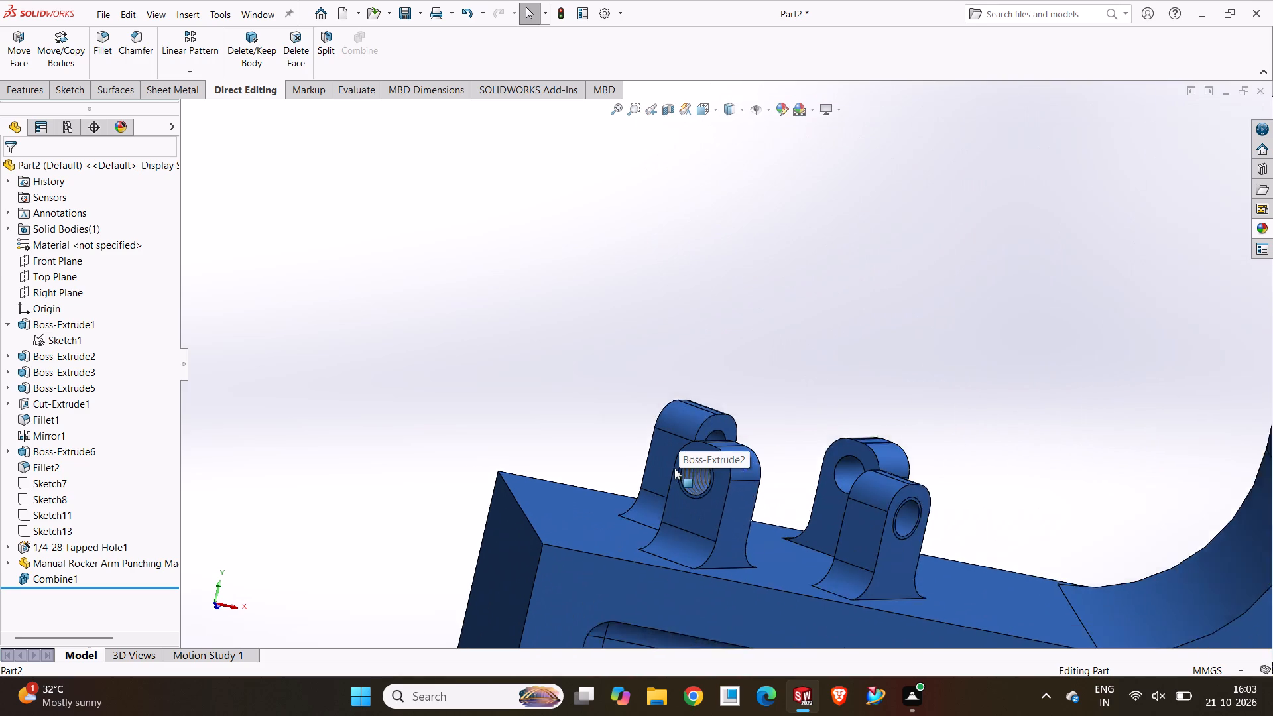
pyautogui.scroll(6, 674, 468)
pyautogui.scroll(6, 844, 326)
pyautogui.scroll(-5, 869, 206)
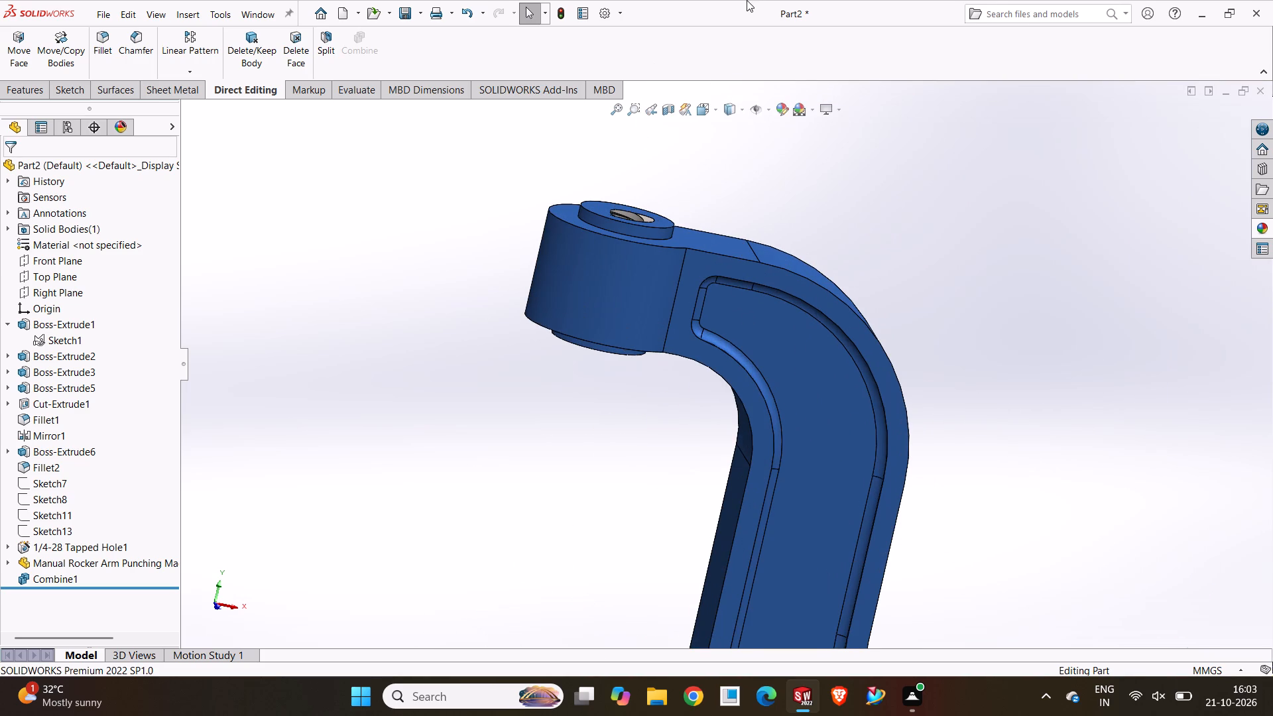
# Open the view orientation choices for the frame.
pyautogui.click(714, 107)
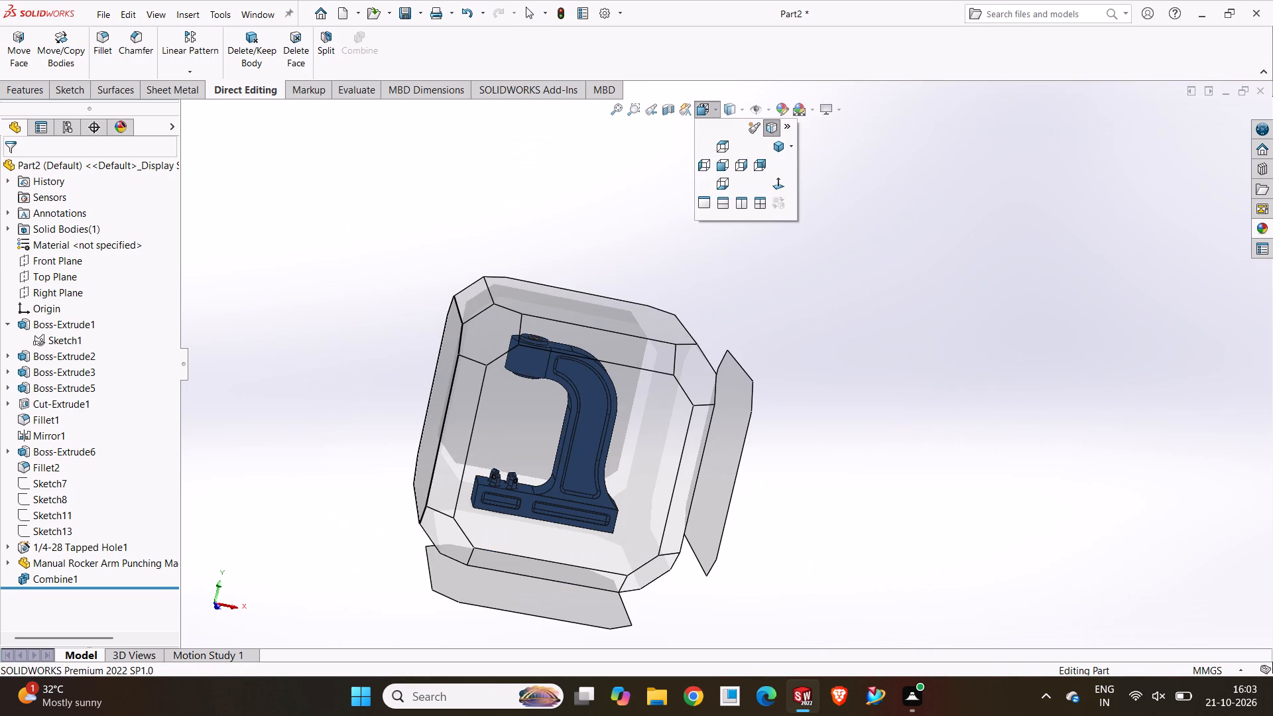
pyautogui.click(714, 114)
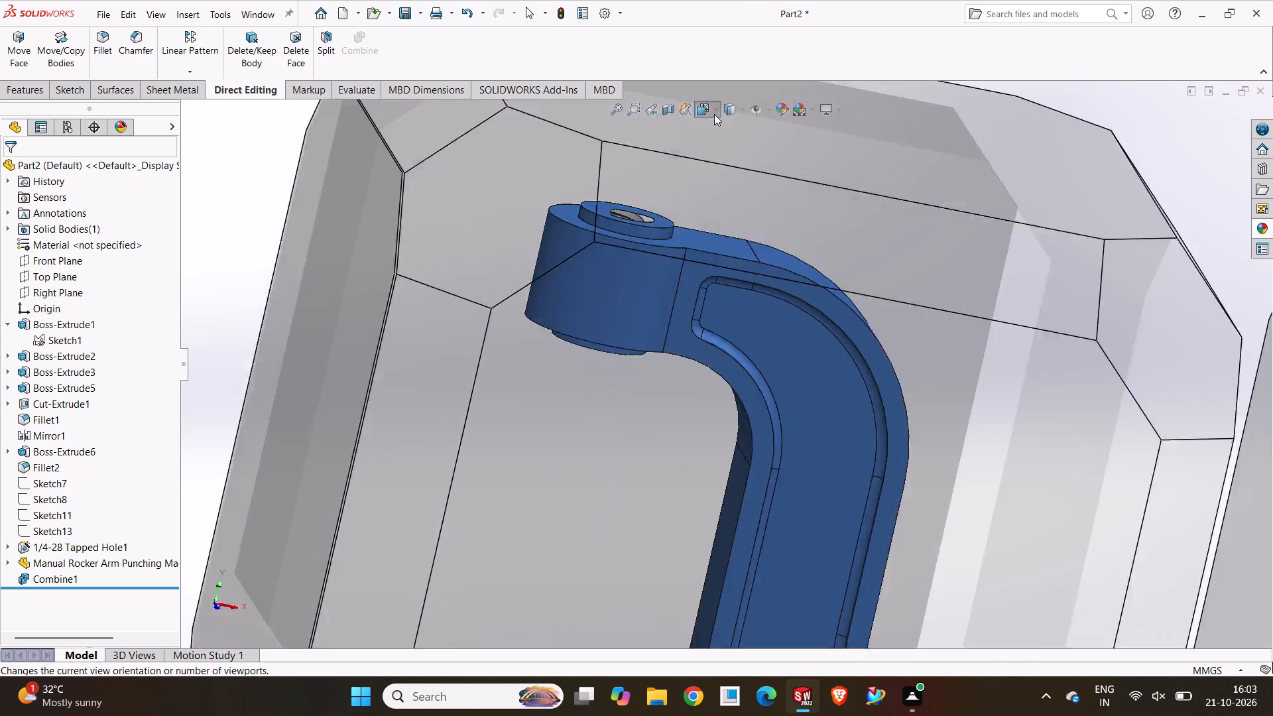
# Show the whole frame in the isometric view.
pyautogui.click(786, 146)
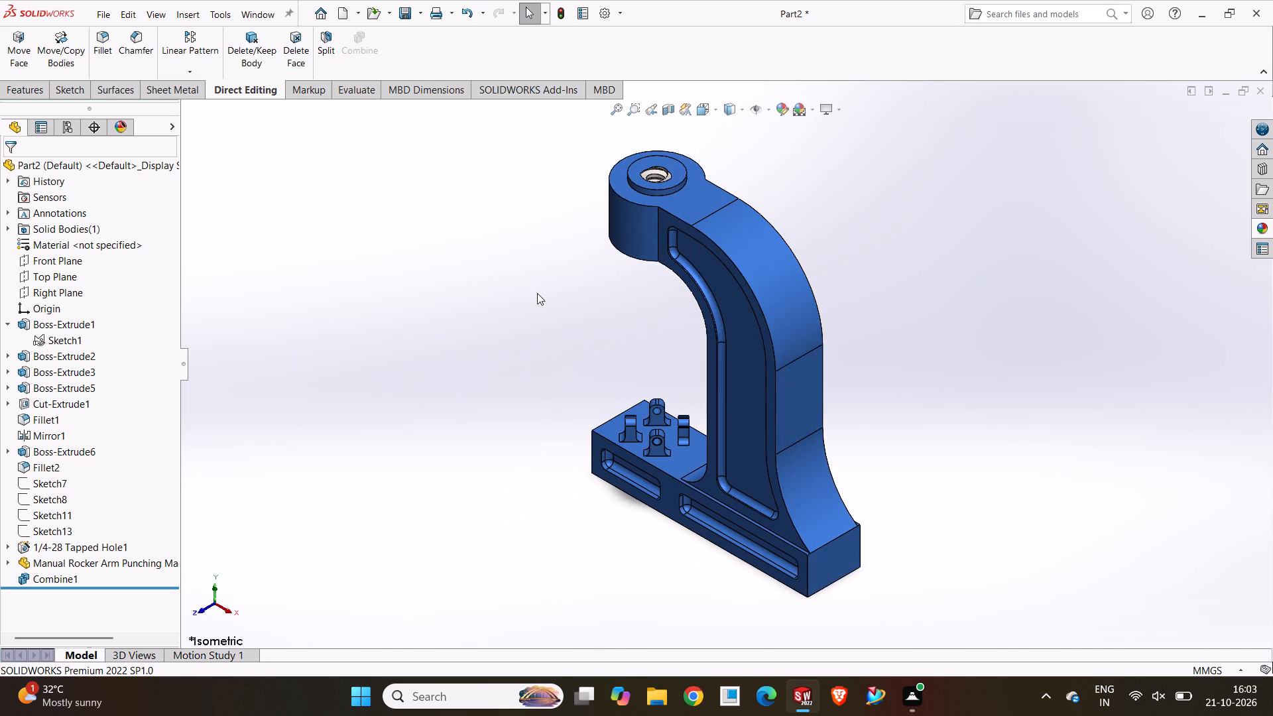
pyautogui.click(537, 293)
# Save the part as Manual Rocker Arm Punching Machine P2 in the SoidWorks Drawings folder.
pyautogui.click(419, 13)
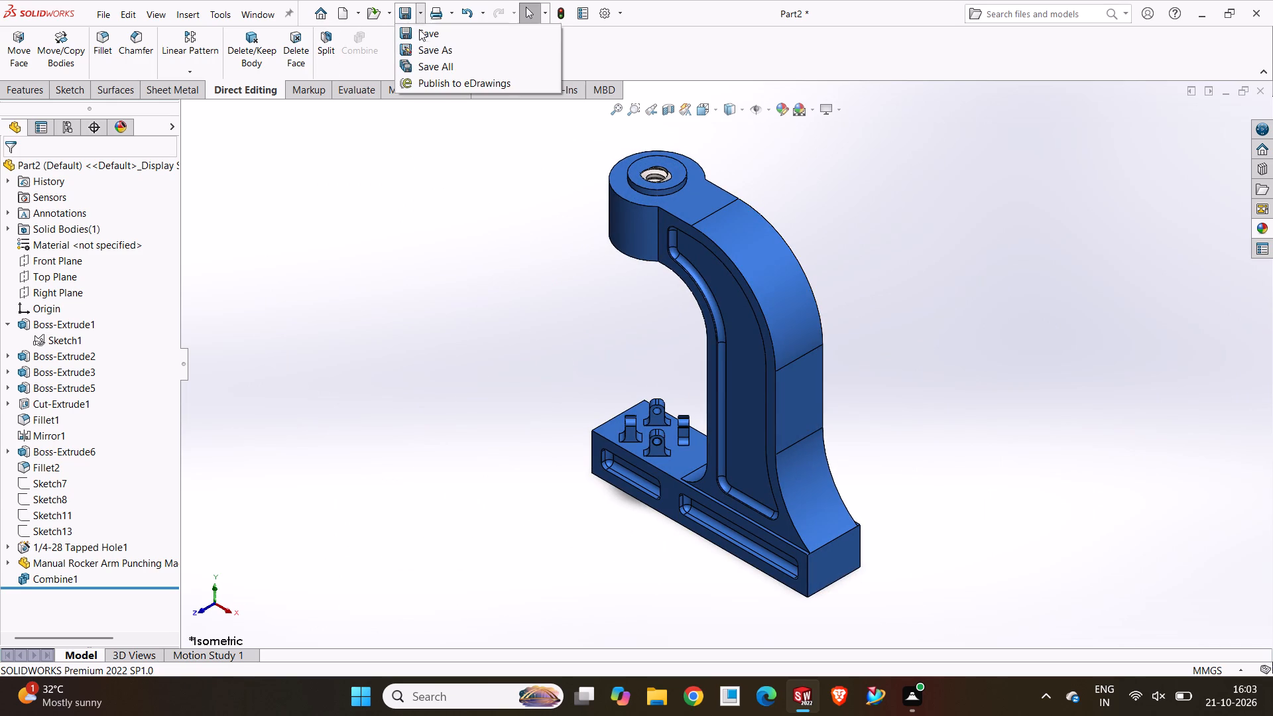
pyautogui.click(414, 49)
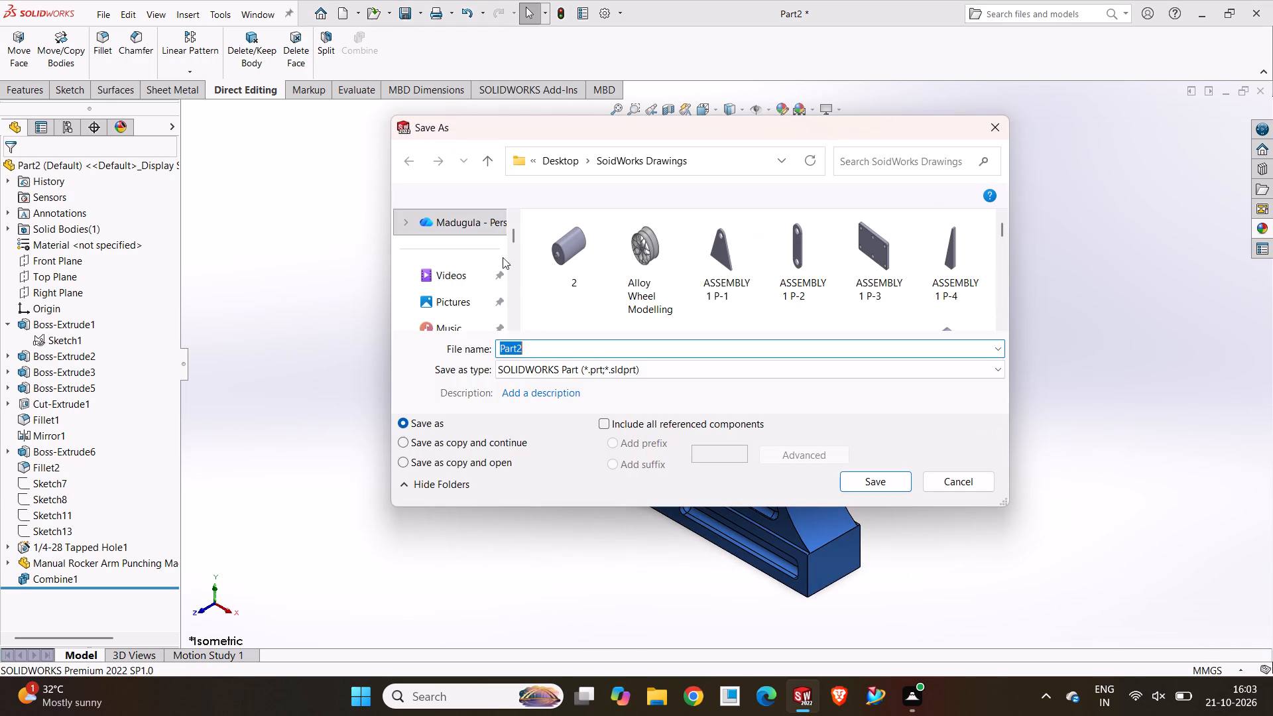
pyautogui.moveTo(545, 354); pyautogui.dragTo(355, 355)
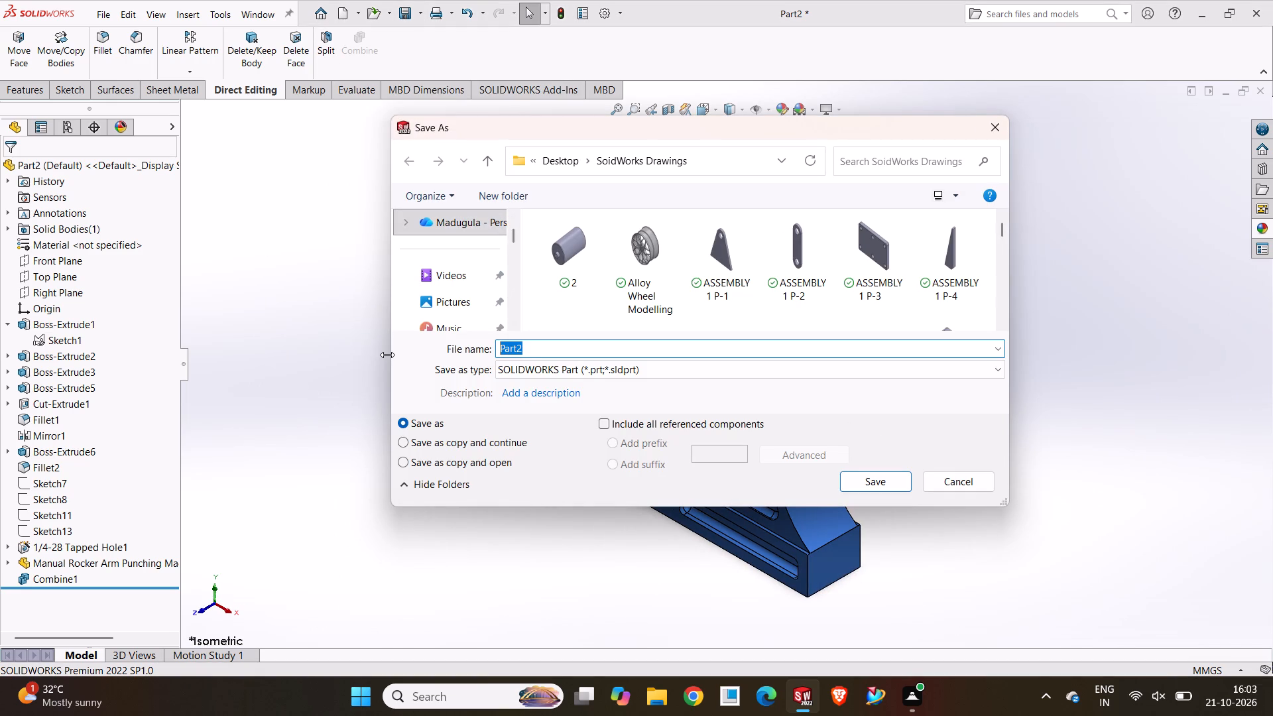
pyautogui.write('Ma')
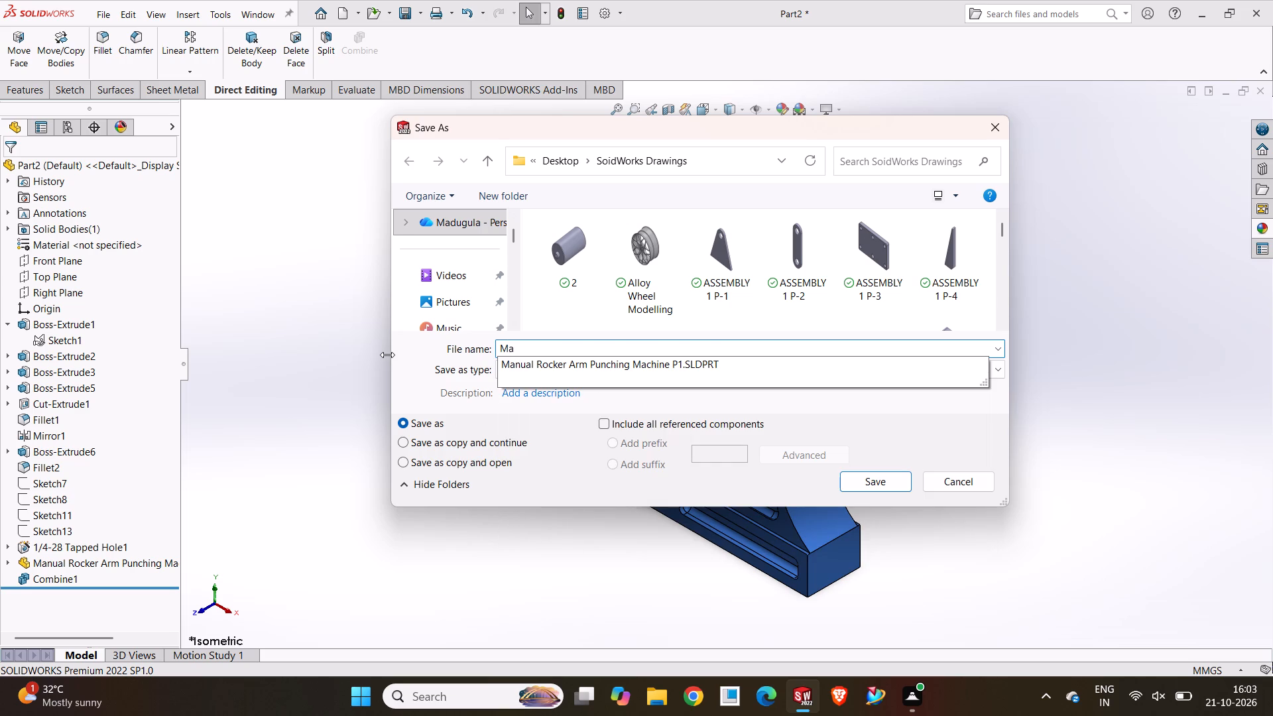
pyautogui.press('Down')
pyautogui.press('Left')
pyautogui.press('Left')
pyautogui.press('Left')
pyautogui.press('Left')
pyautogui.press('Left')
pyautogui.press('Left')
pyautogui.press('Left')
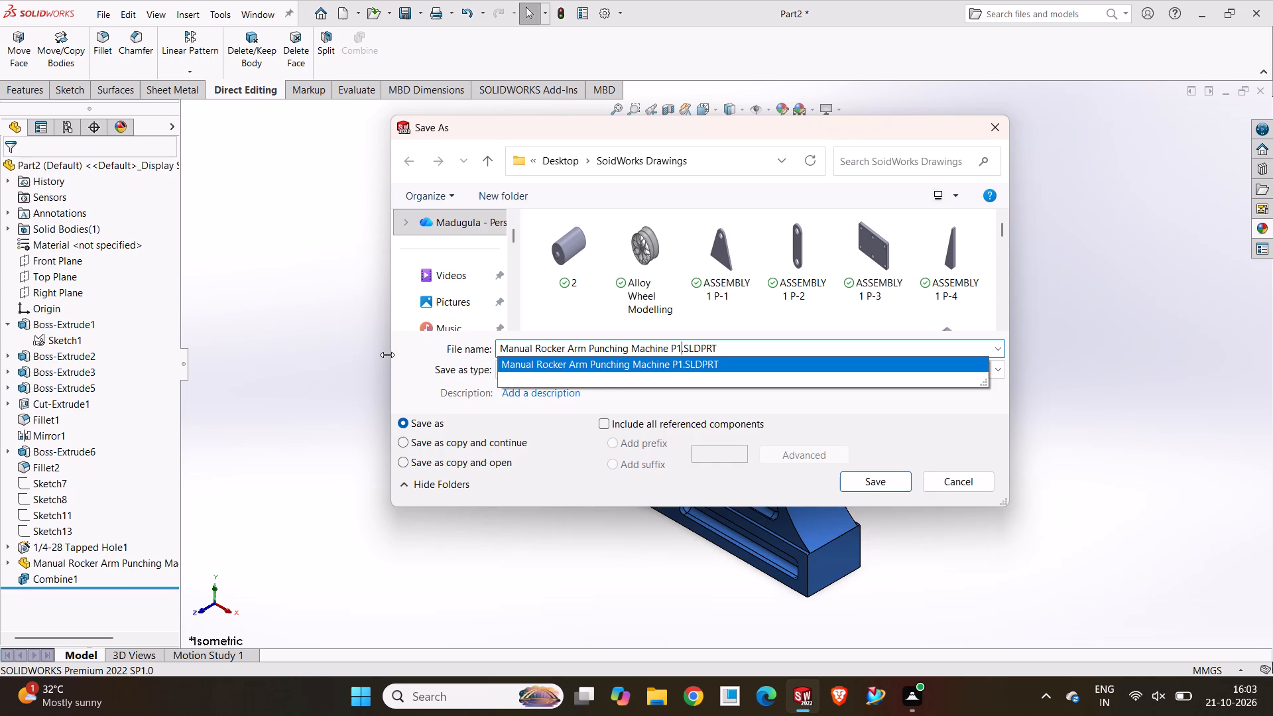
pyautogui.press('BackSpace')
pyautogui.press('2')
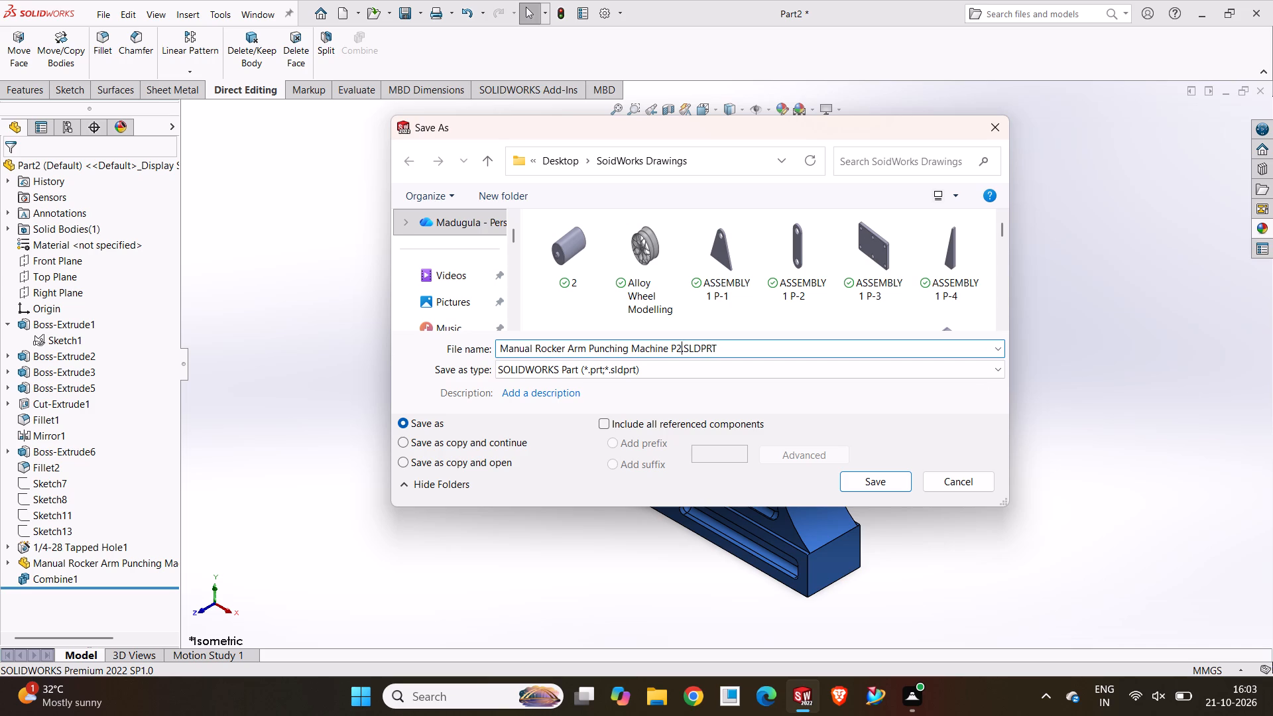
pyautogui.click(900, 484)
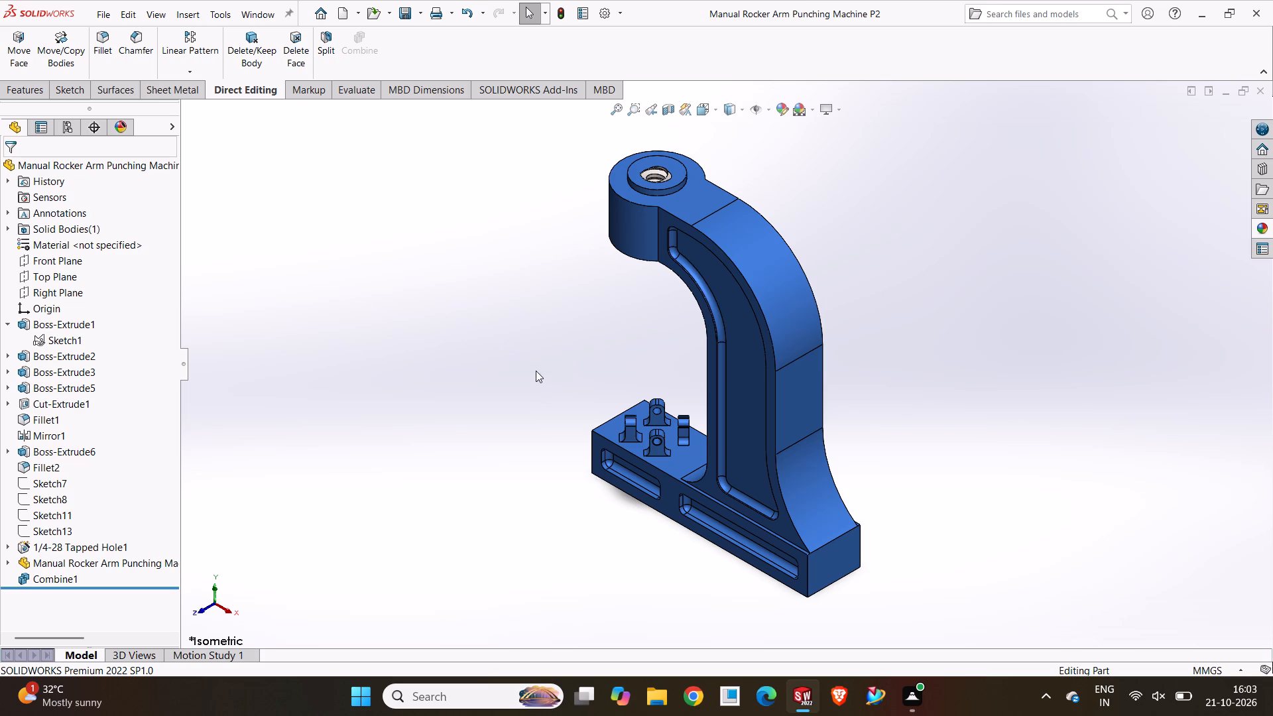
pyautogui.click(406, 16)
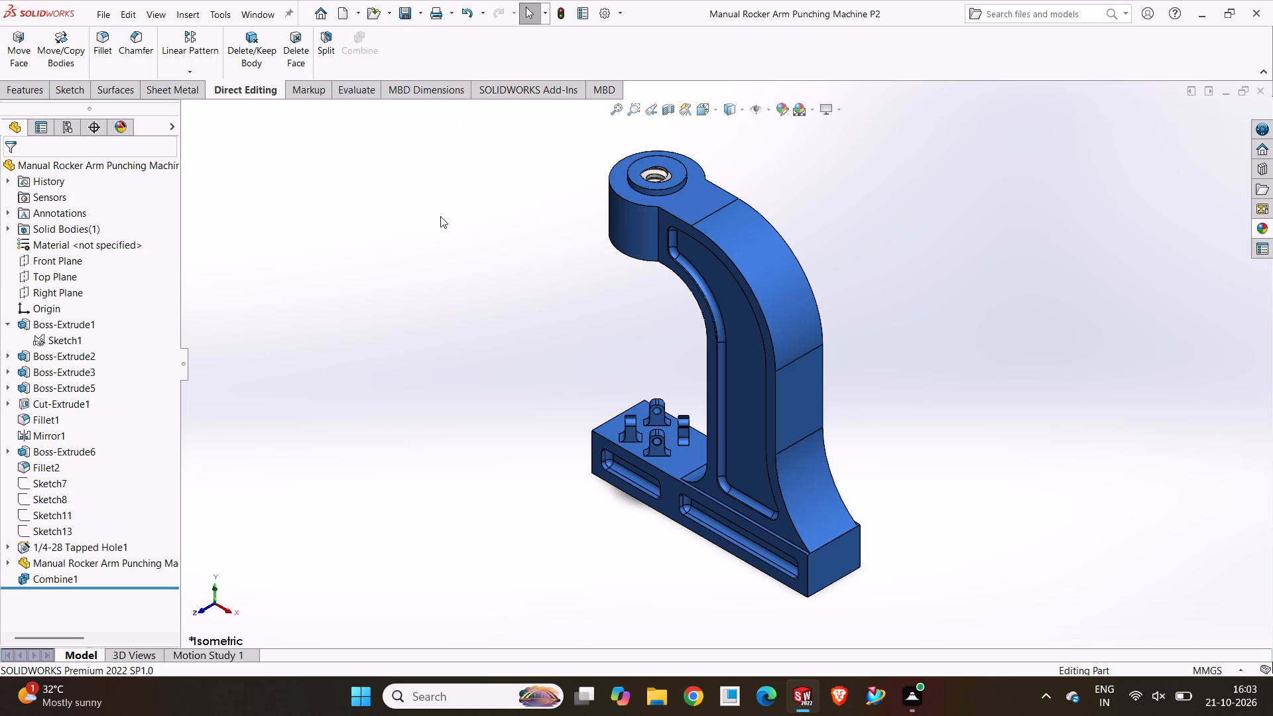
# Start a sketch on the column's flat inner face and draw a corner rectangle about 28 by 40 mm inside its edges.
pyautogui.click(443, 219)
pyautogui.moveTo(463, 225); pyautogui.dragTo(623, 291, button='middle')
pyautogui.click(734, 363)
pyautogui.click(796, 329)
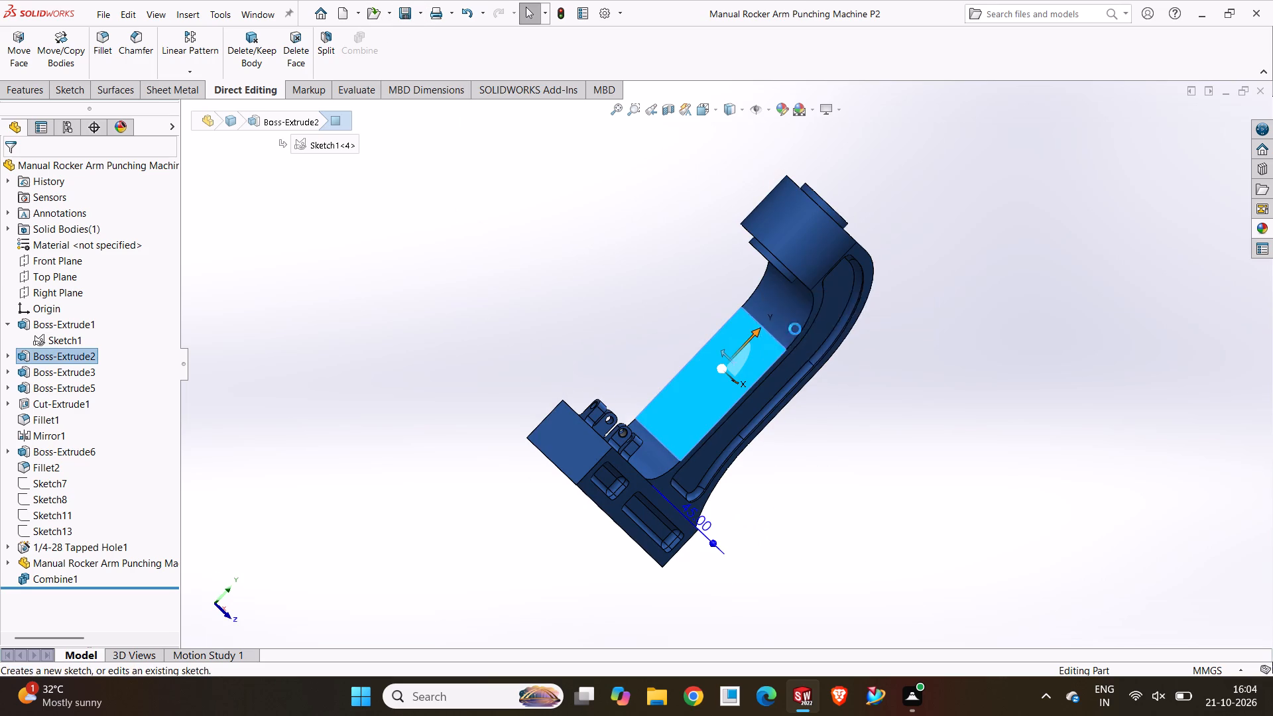
pyautogui.click(505, 342)
pyautogui.scroll(-4, 709, 341)
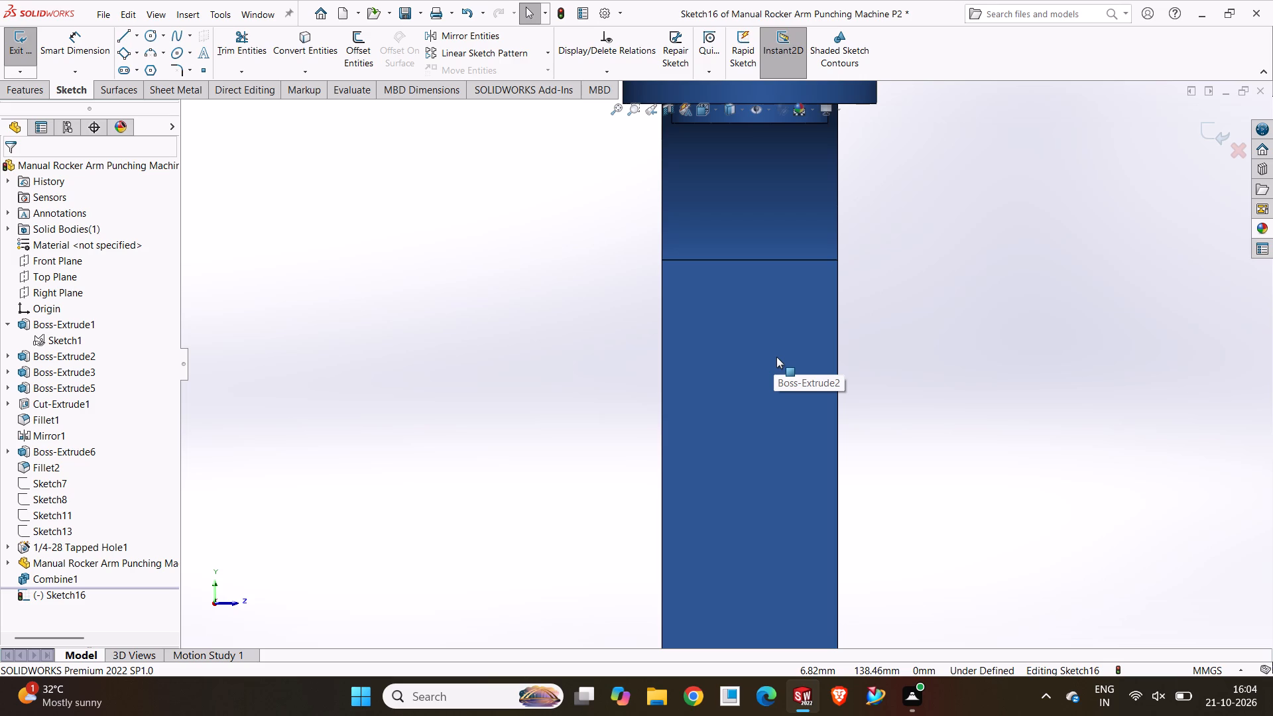
pyautogui.click(138, 49)
pyautogui.click(140, 67)
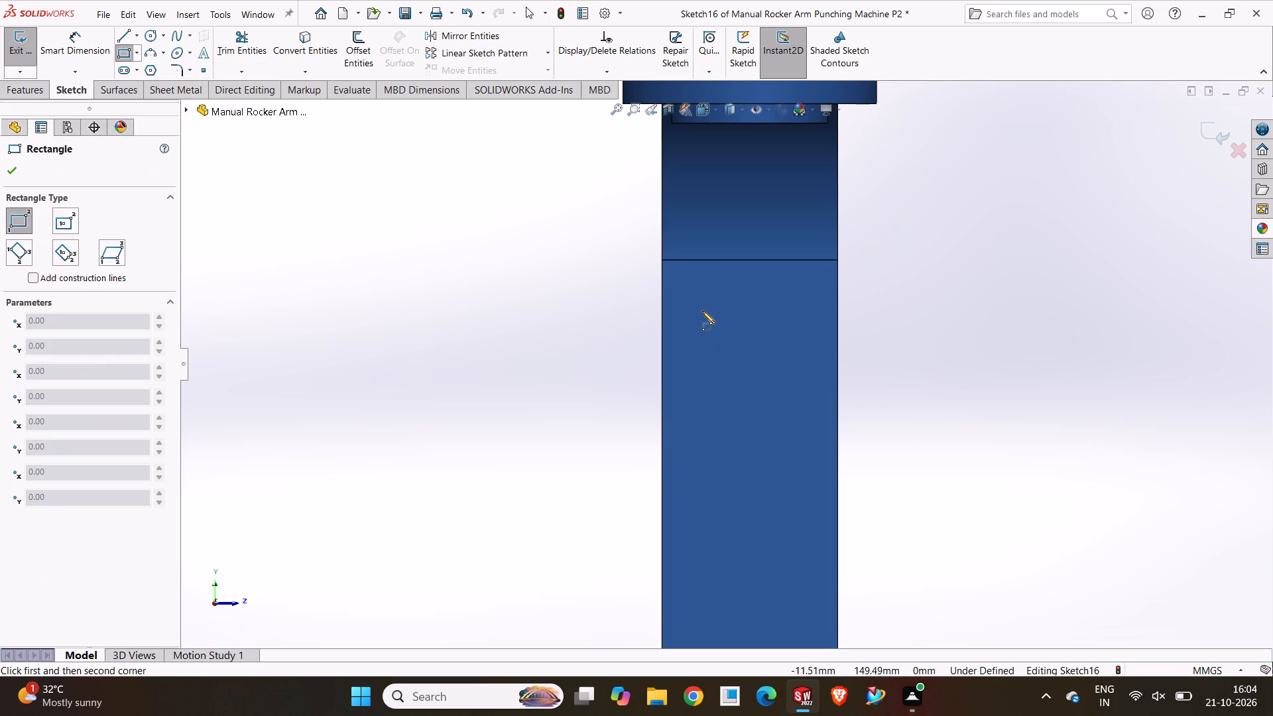
pyautogui.click(701, 312)
pyautogui.click(810, 466)
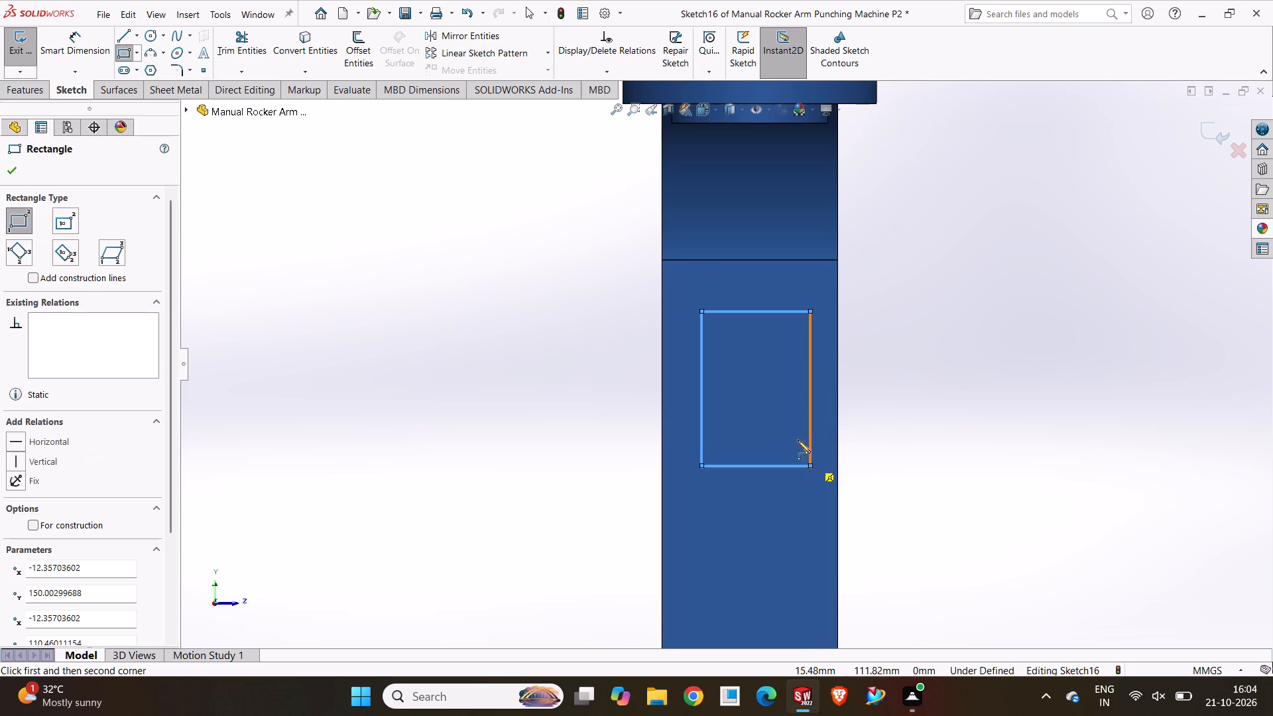
# Dimension the rectangle's height to 40 mm.
pyautogui.click(82, 65)
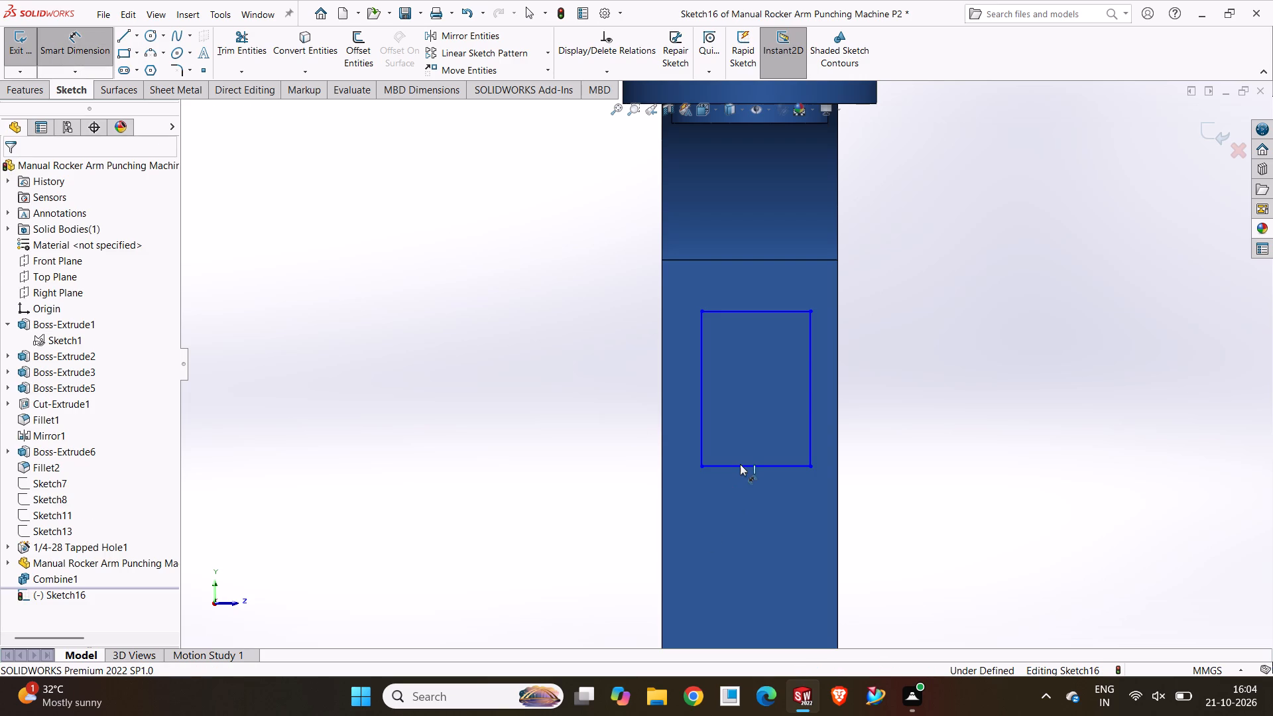
pyautogui.click(741, 463)
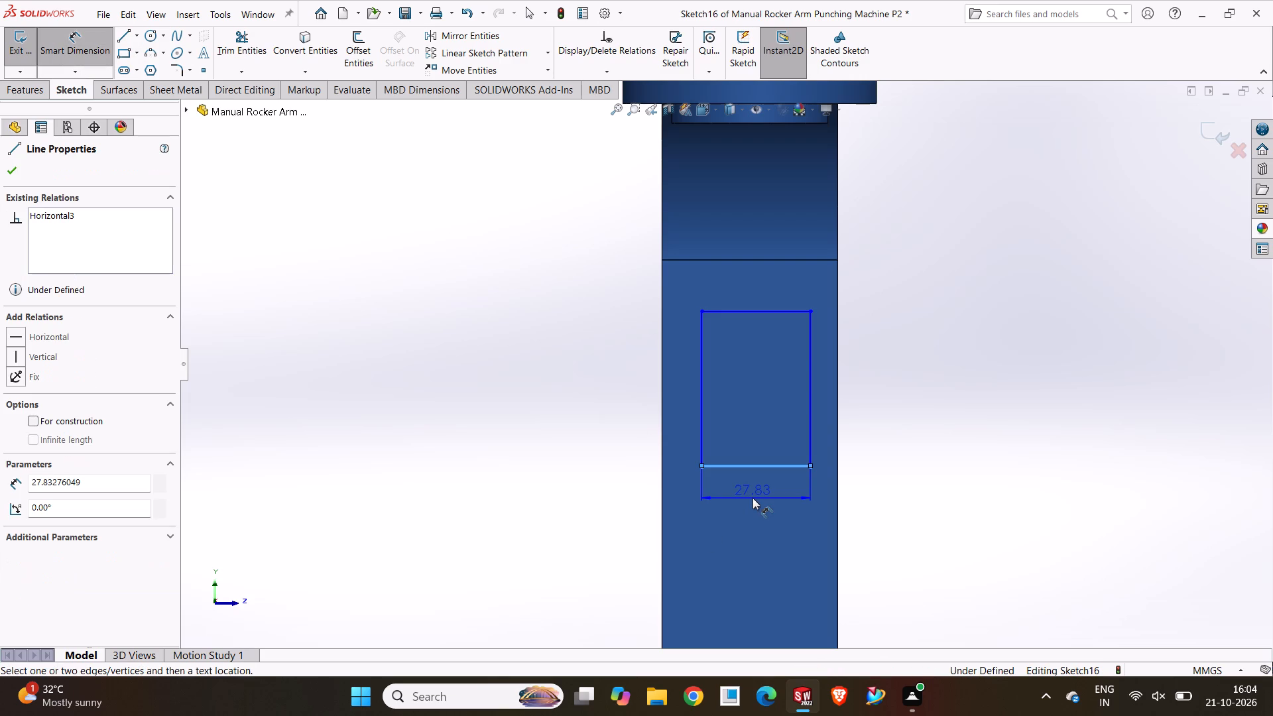
pyautogui.press('Escape')
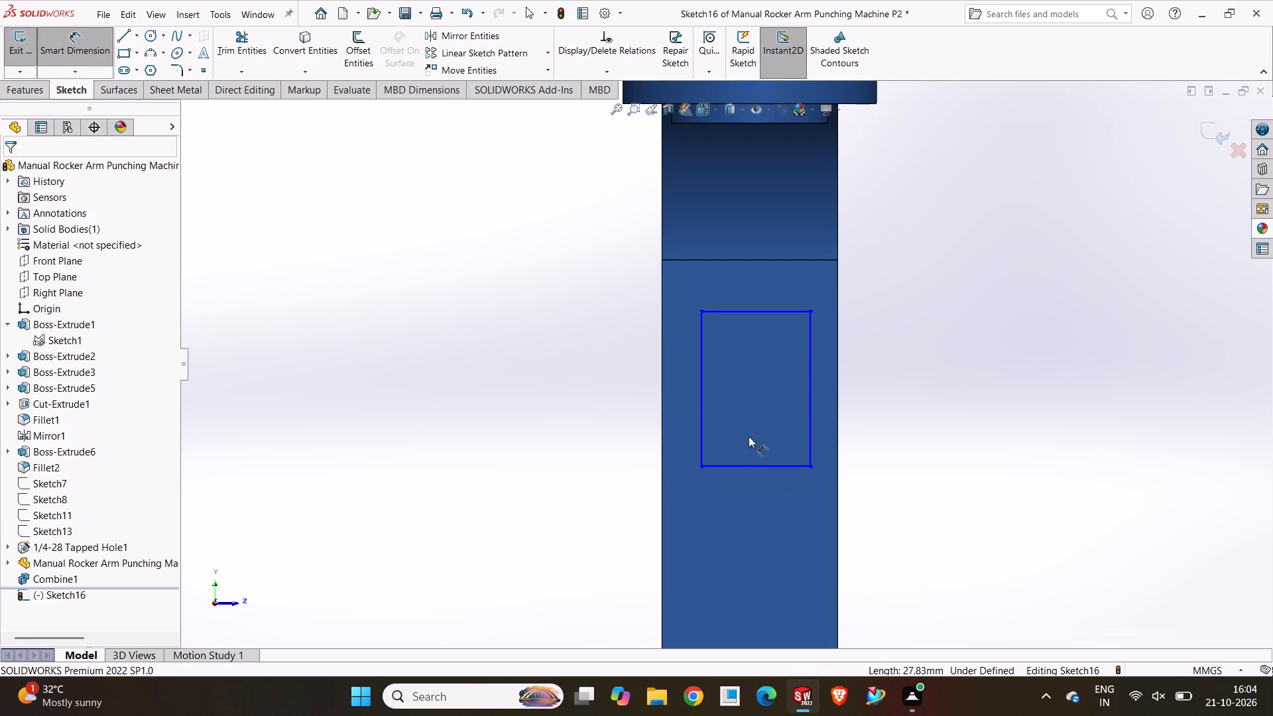
pyautogui.click(703, 390)
pyautogui.click(589, 390)
pyautogui.write('40')
pyautogui.press('Return')
pyautogui.click(380, 366)
# Dimension the rectangle's bottom edge 125 mm above the origin at the frame's base.
pyautogui.scroll(2, 847, 493)
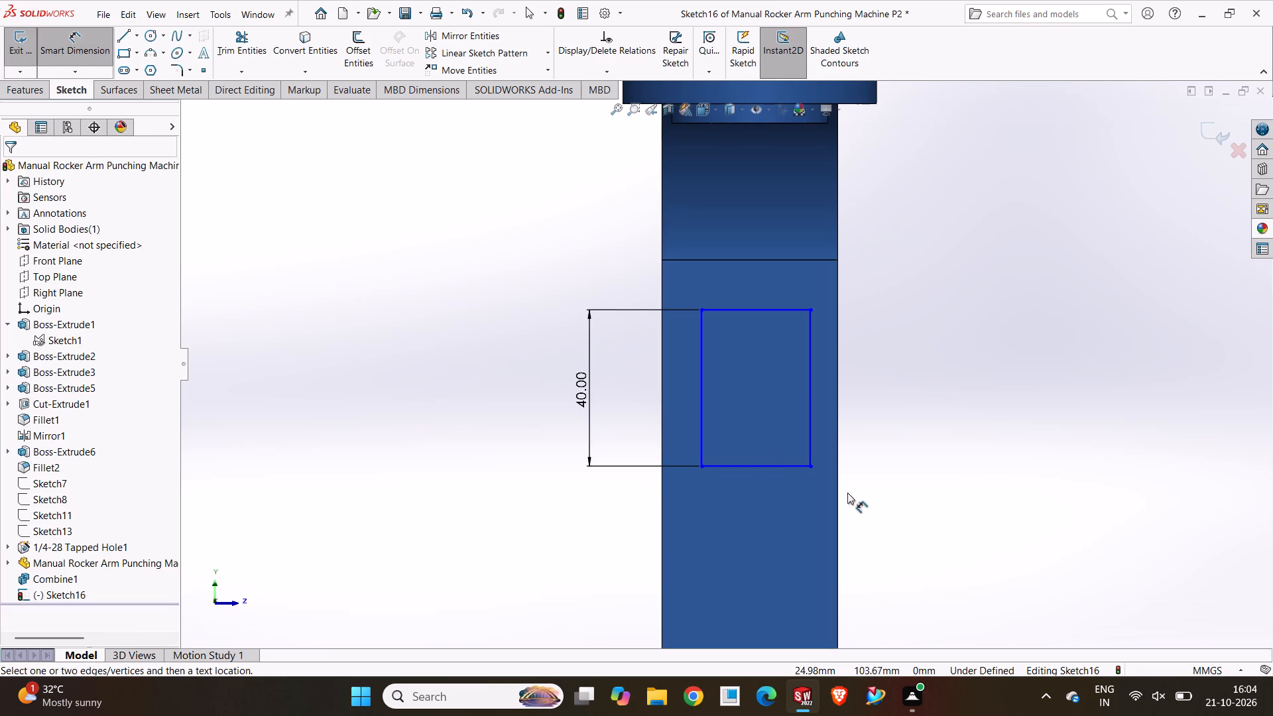
pyautogui.scroll(3, 847, 493)
pyautogui.scroll(-4, 748, 495)
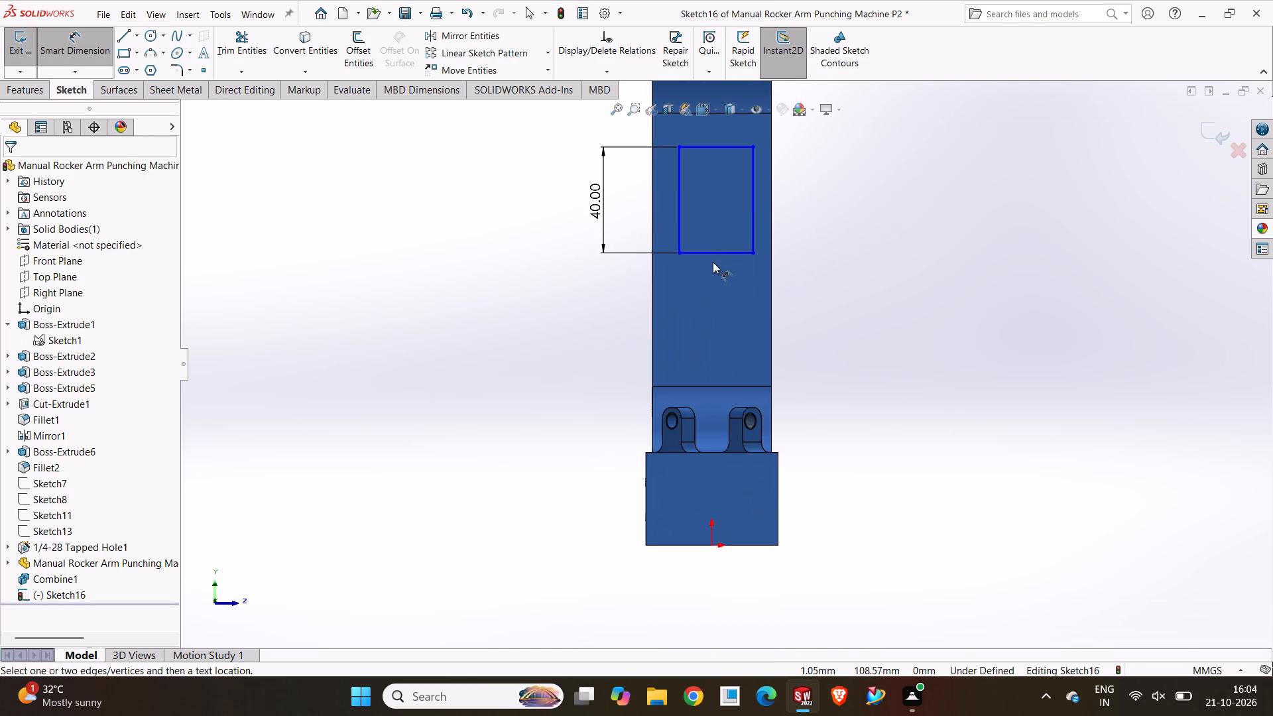
pyautogui.click(721, 250)
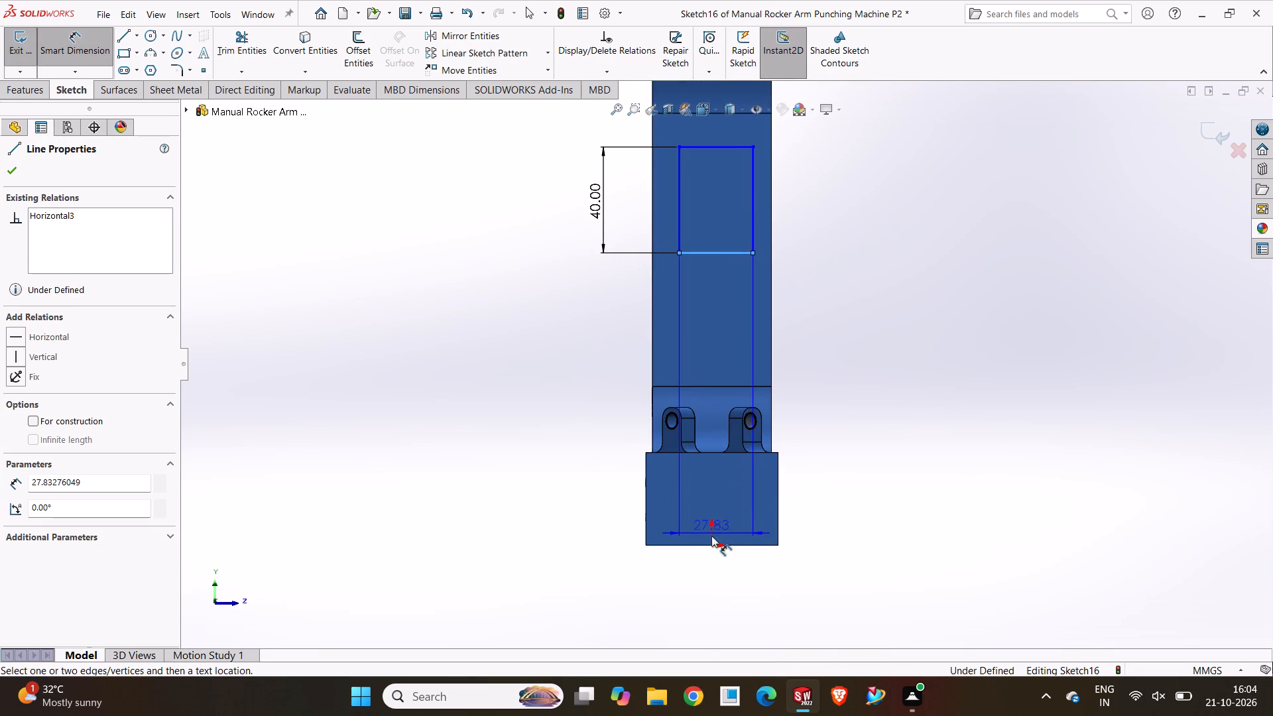
pyautogui.click(711, 544)
pyautogui.click(522, 412)
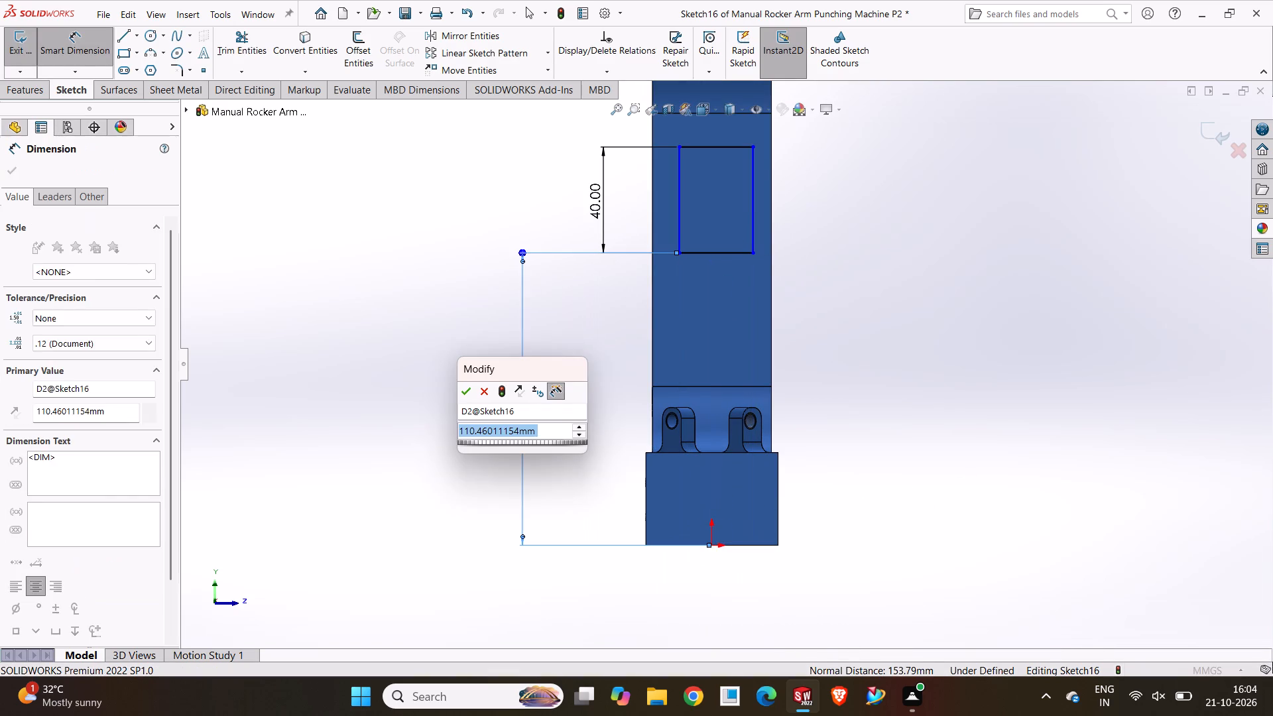
pyautogui.write('125')
pyautogui.press('Return')
pyautogui.click(442, 388)
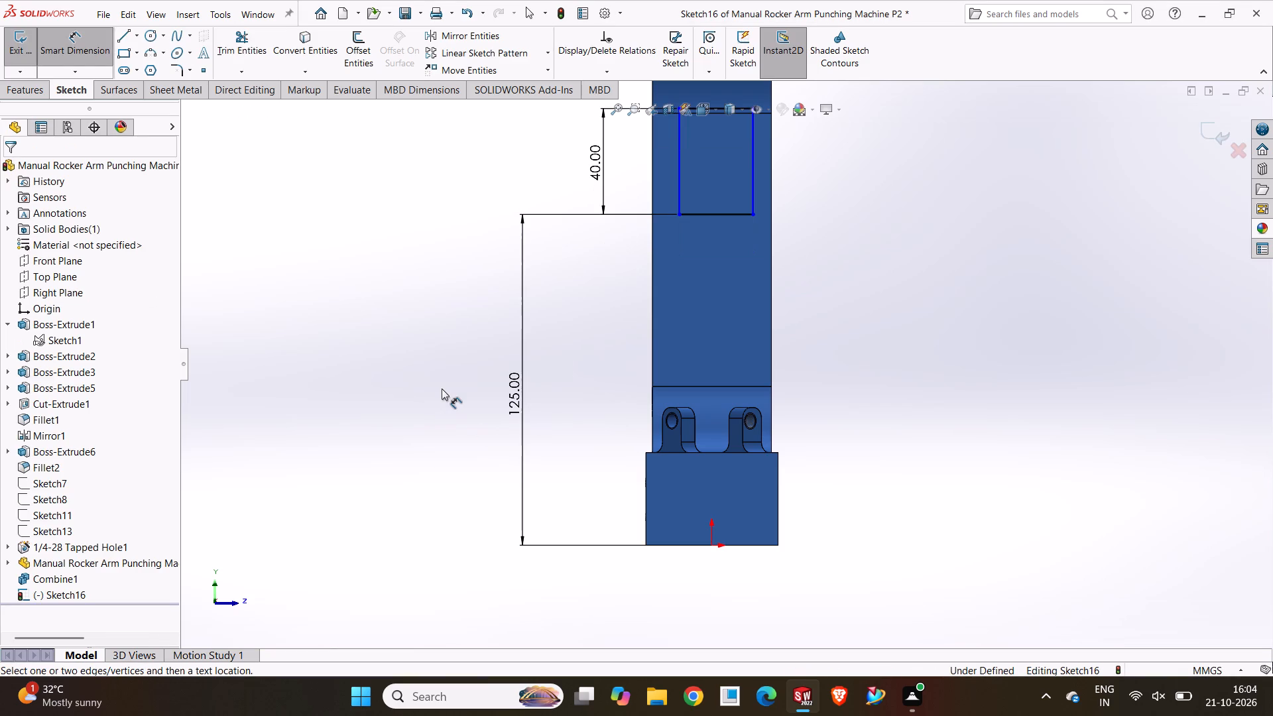
# Dimension both vertical sides of the rectangle 2 mm inward from the column's neighbouring edges.
pyautogui.scroll(-4, 704, 206)
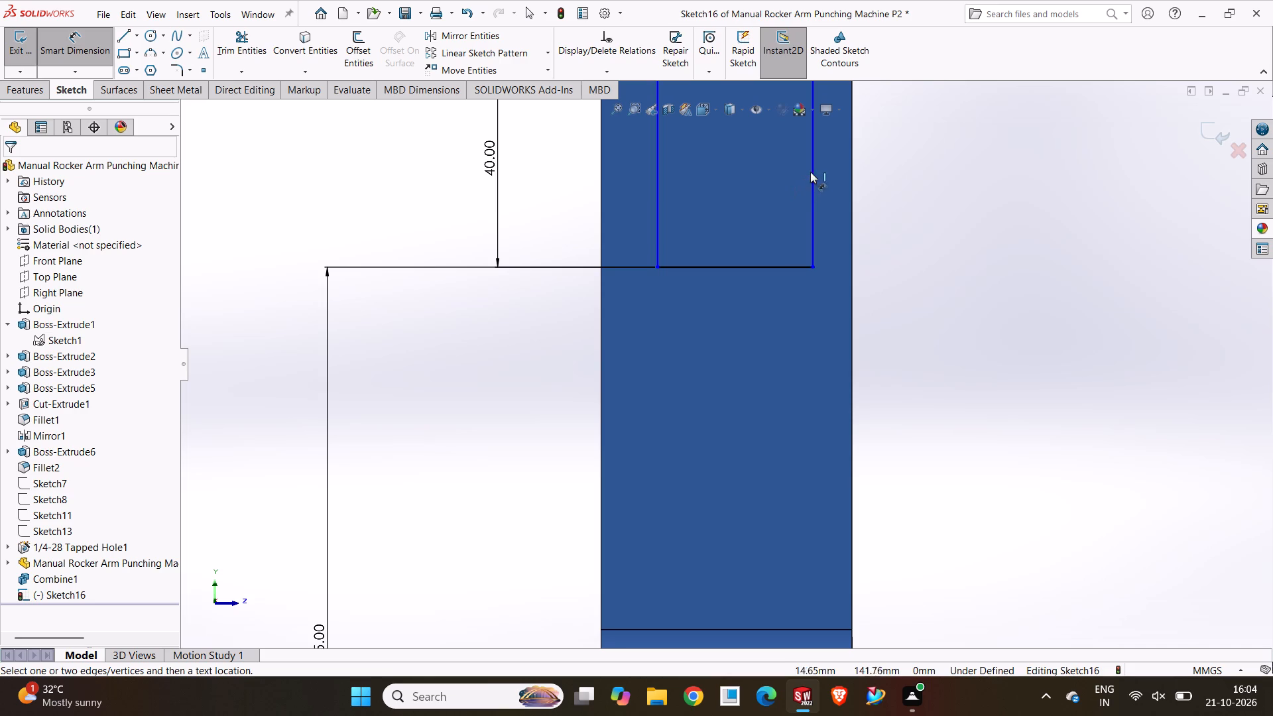
pyautogui.click(810, 170)
pyautogui.click(853, 194)
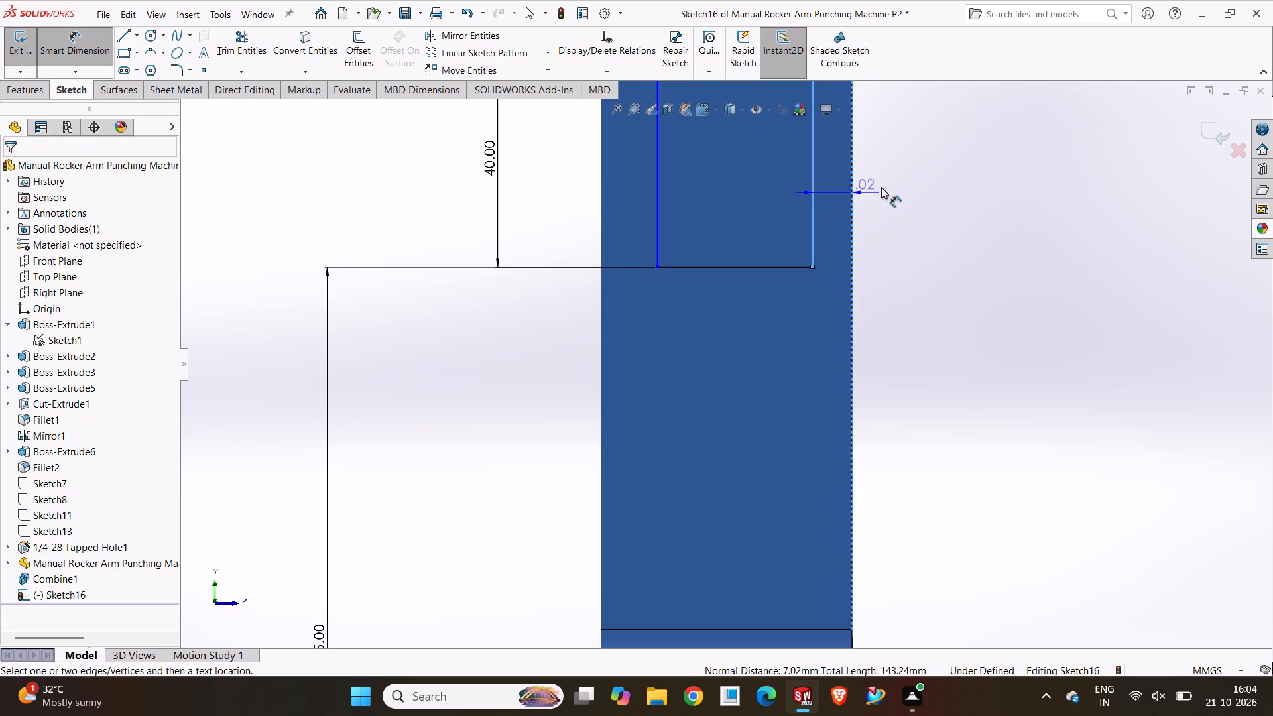
pyautogui.click(885, 194)
pyautogui.press('2')
pyautogui.press('Return')
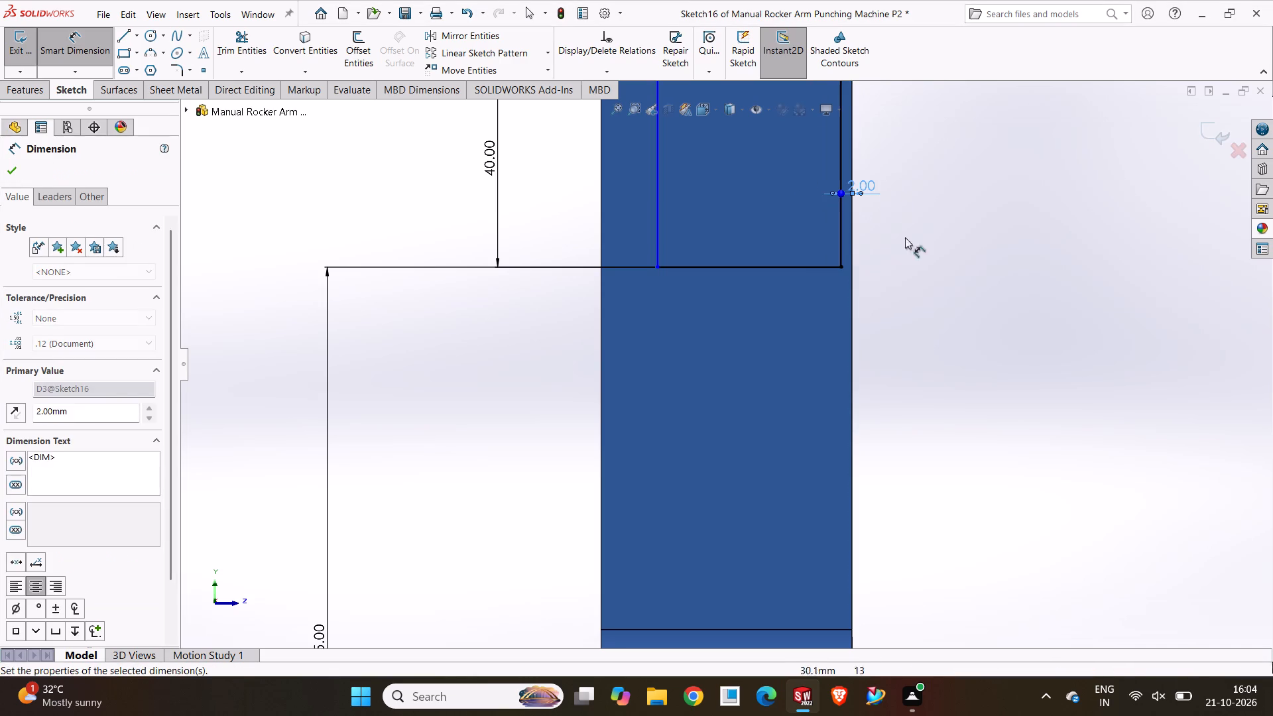
pyautogui.click(918, 281)
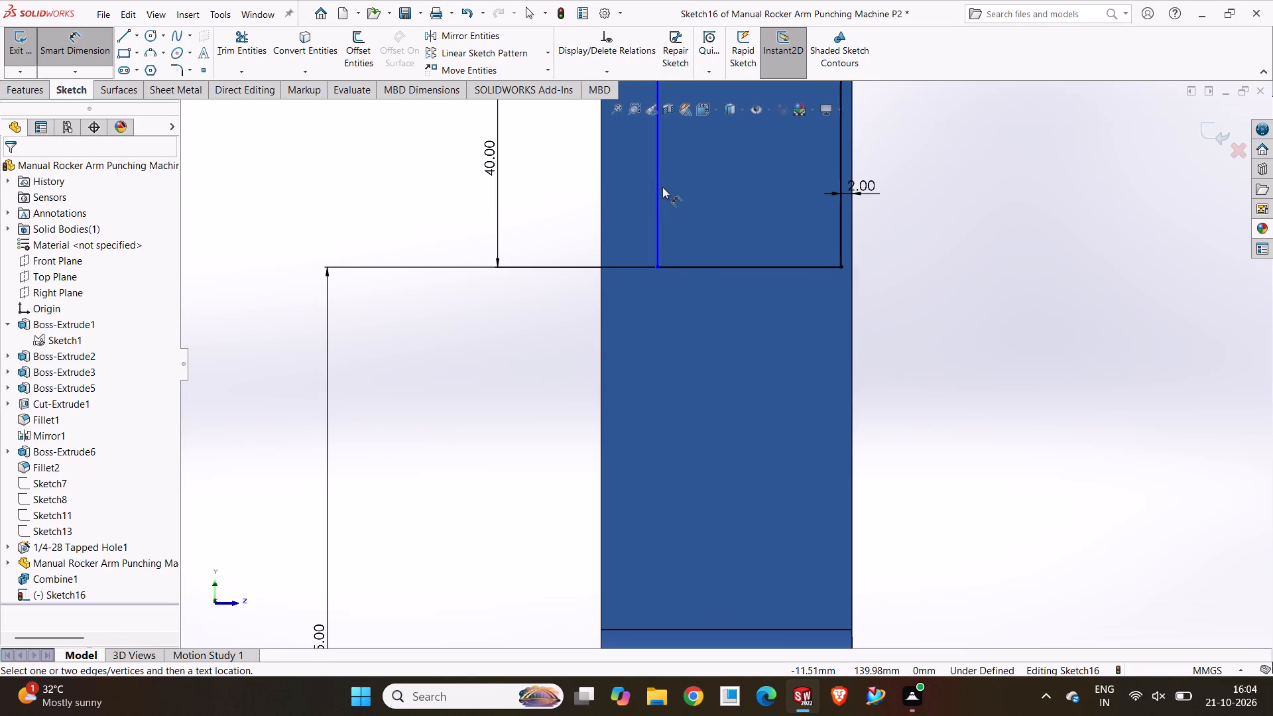
pyautogui.click(660, 182)
pyautogui.click(600, 193)
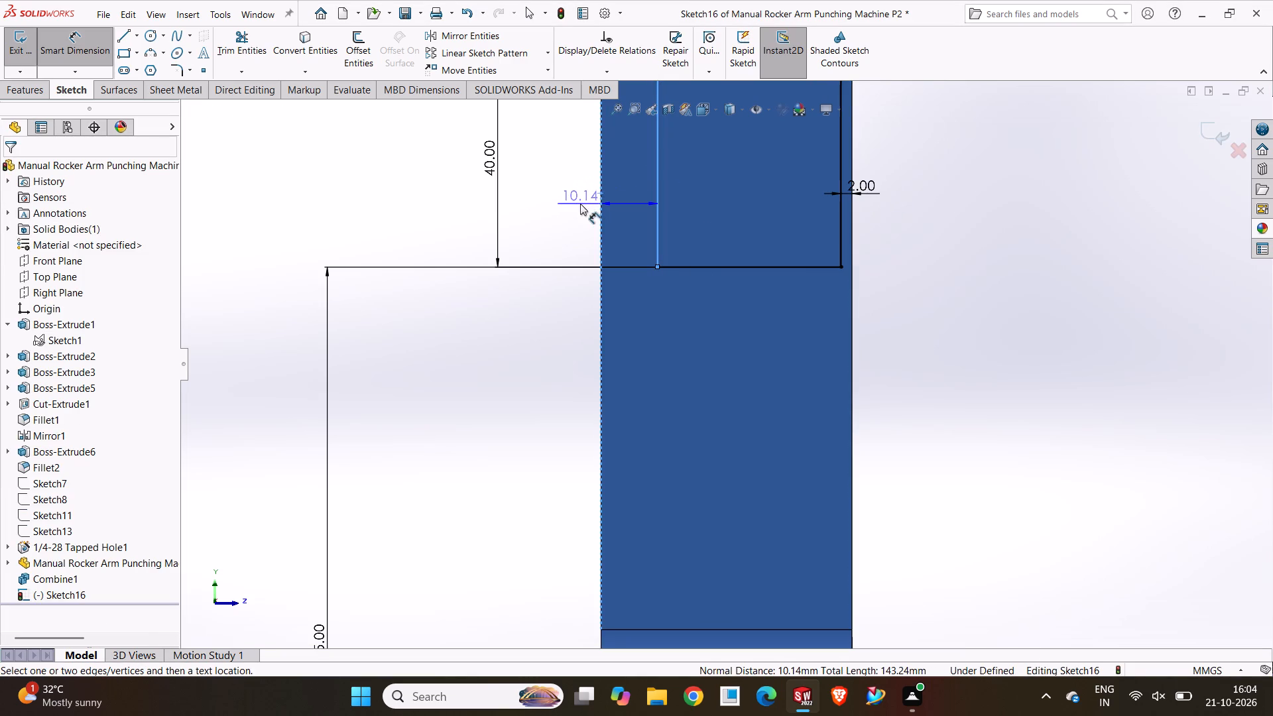
pyautogui.click(569, 206)
pyautogui.press('2')
pyautogui.press('Return')
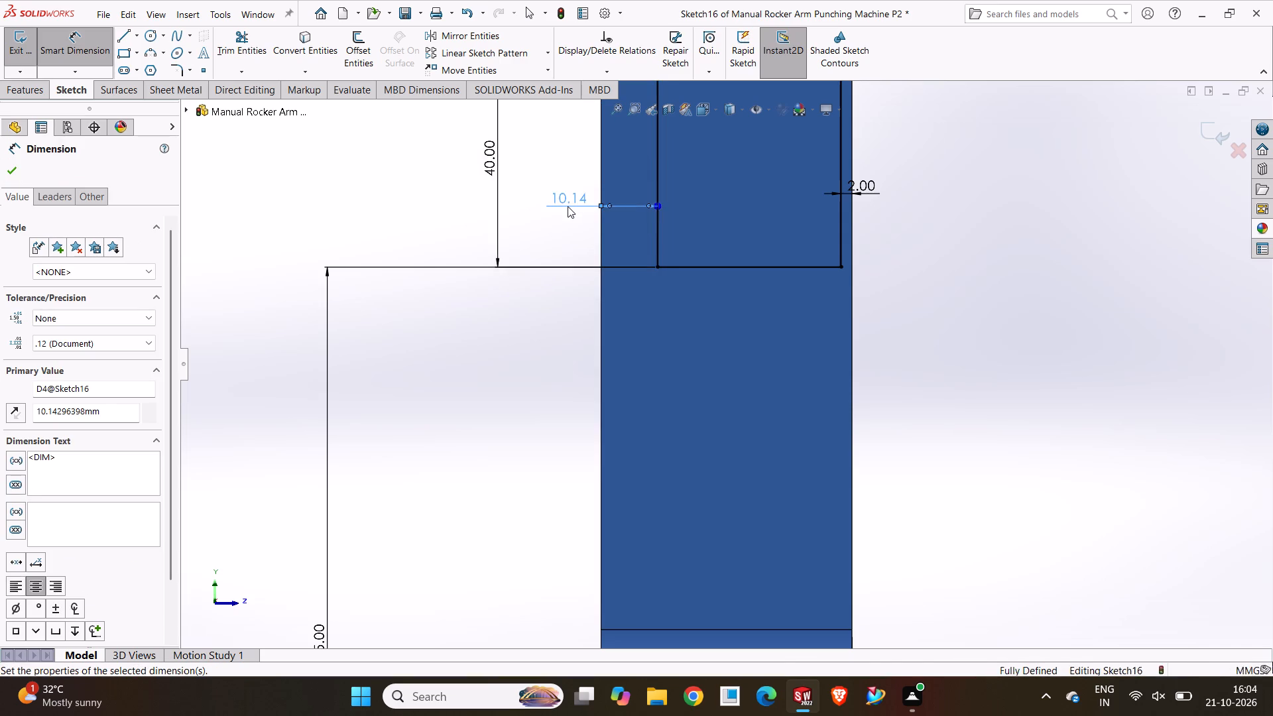
pyautogui.click(557, 351)
# Change the rectangle's height above the base origin to 115 mm.
pyautogui.scroll(5, 732, 407)
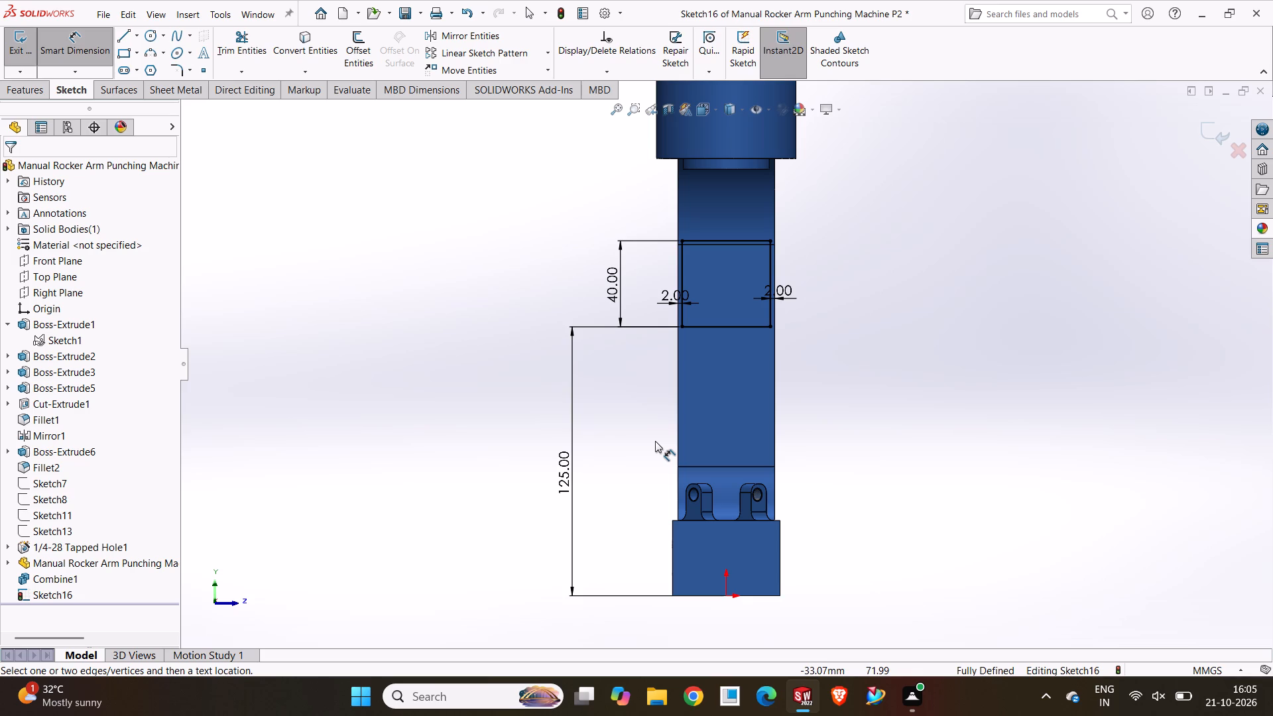
pyautogui.moveTo(717, 497); pyautogui.dragTo(635, 525, button='middle')
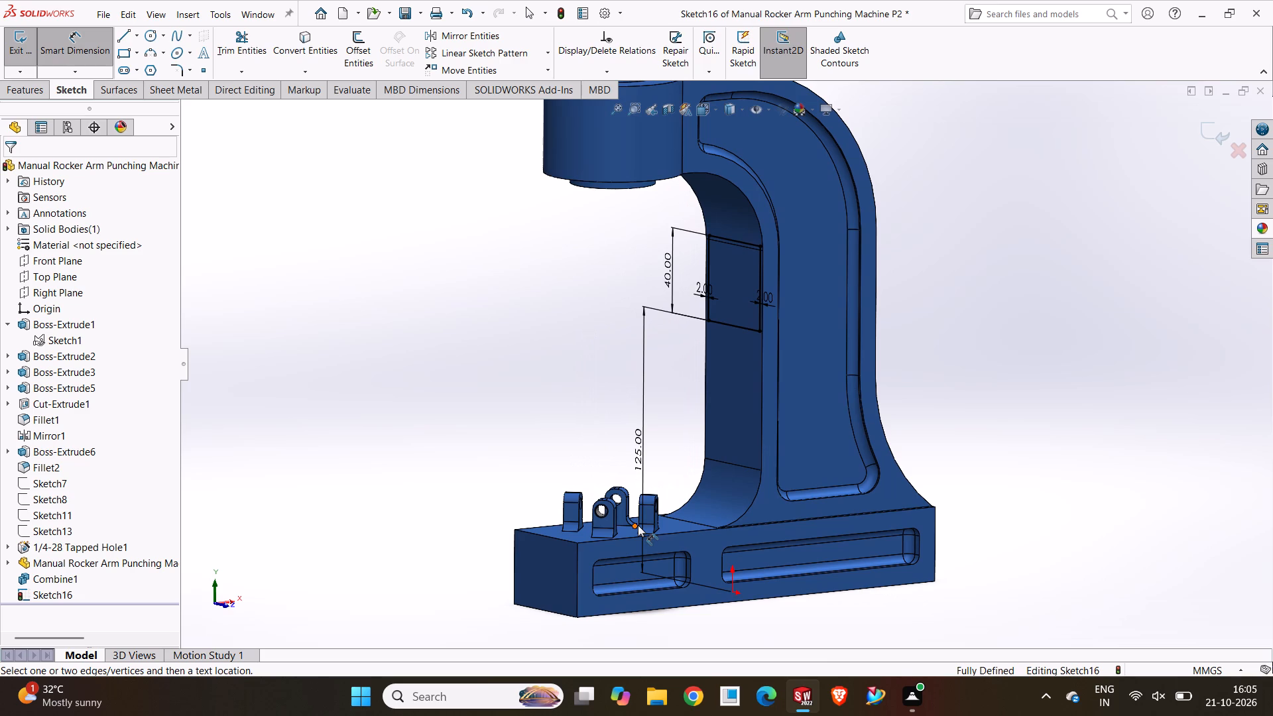
pyautogui.scroll(-2, 714, 564)
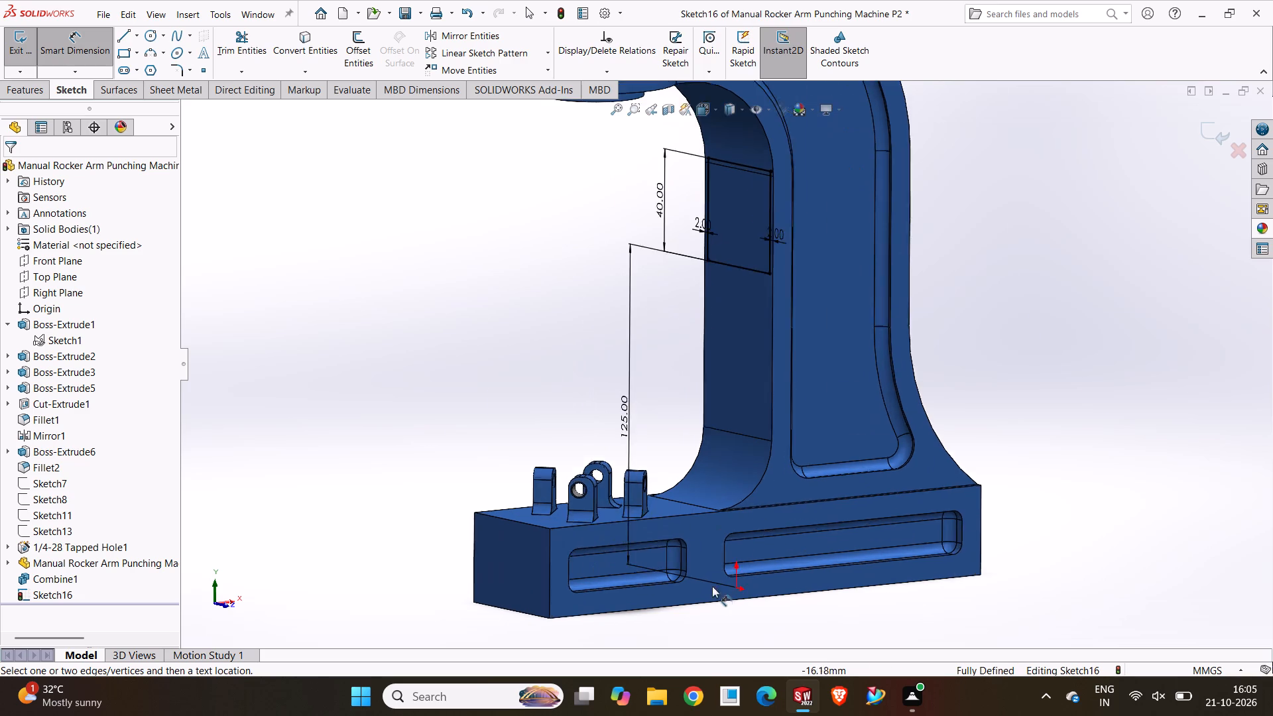
pyautogui.scroll(-4, 712, 586)
pyautogui.scroll(5, 781, 476)
pyautogui.scroll(1, 769, 239)
pyautogui.scroll(-1, 680, 255)
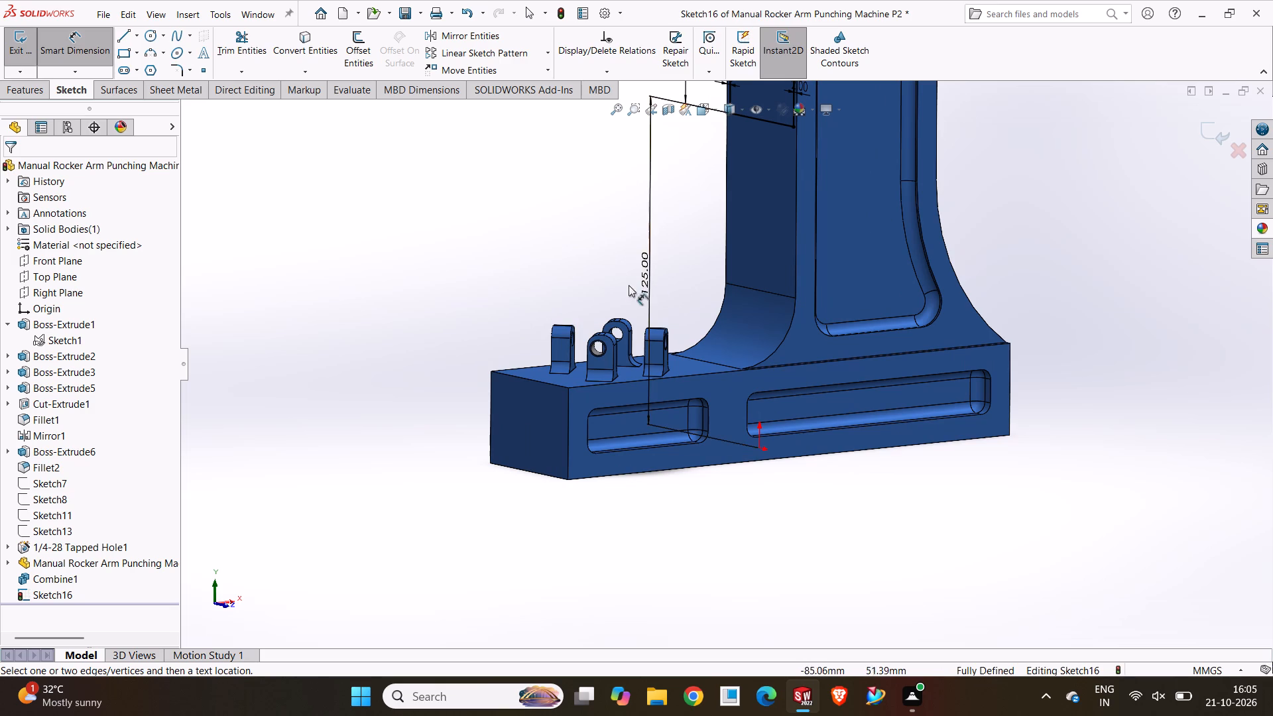
pyautogui.doubleClick(645, 280)
pyautogui.write('115')
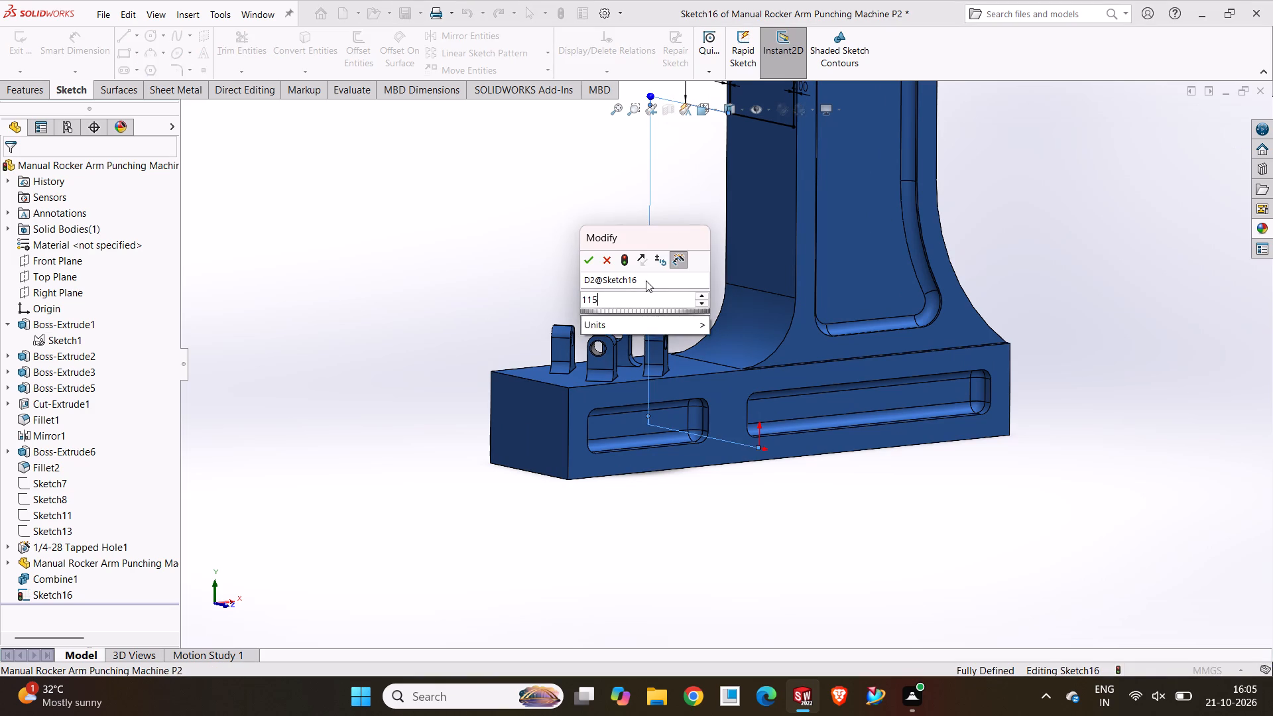
pyautogui.press('Return')
pyautogui.click(574, 221)
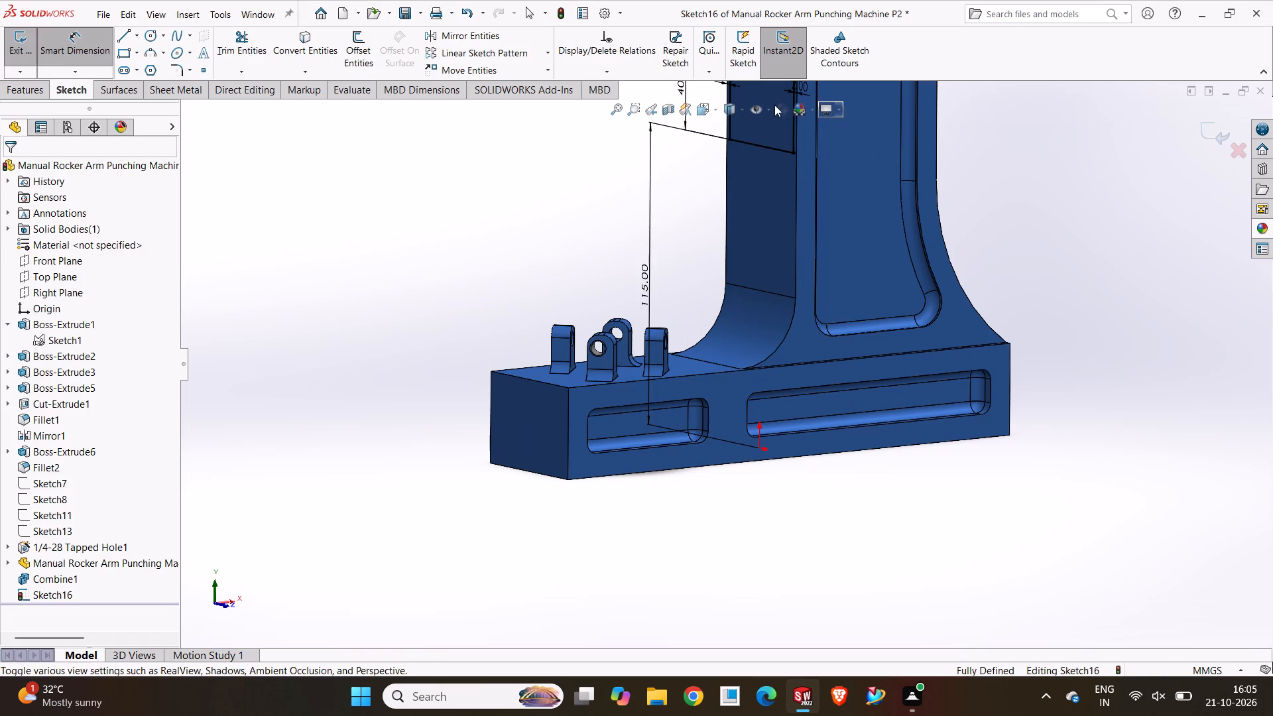
# Examine the placement of the dimensioned rectangle on the column's inner face relative to the head and base lugs.
pyautogui.scroll(2, 723, 105)
pyautogui.scroll(-4, 717, 172)
pyautogui.scroll(1, 741, 163)
pyautogui.moveTo(741, 163); pyautogui.dragTo(838, 187, button='middle')
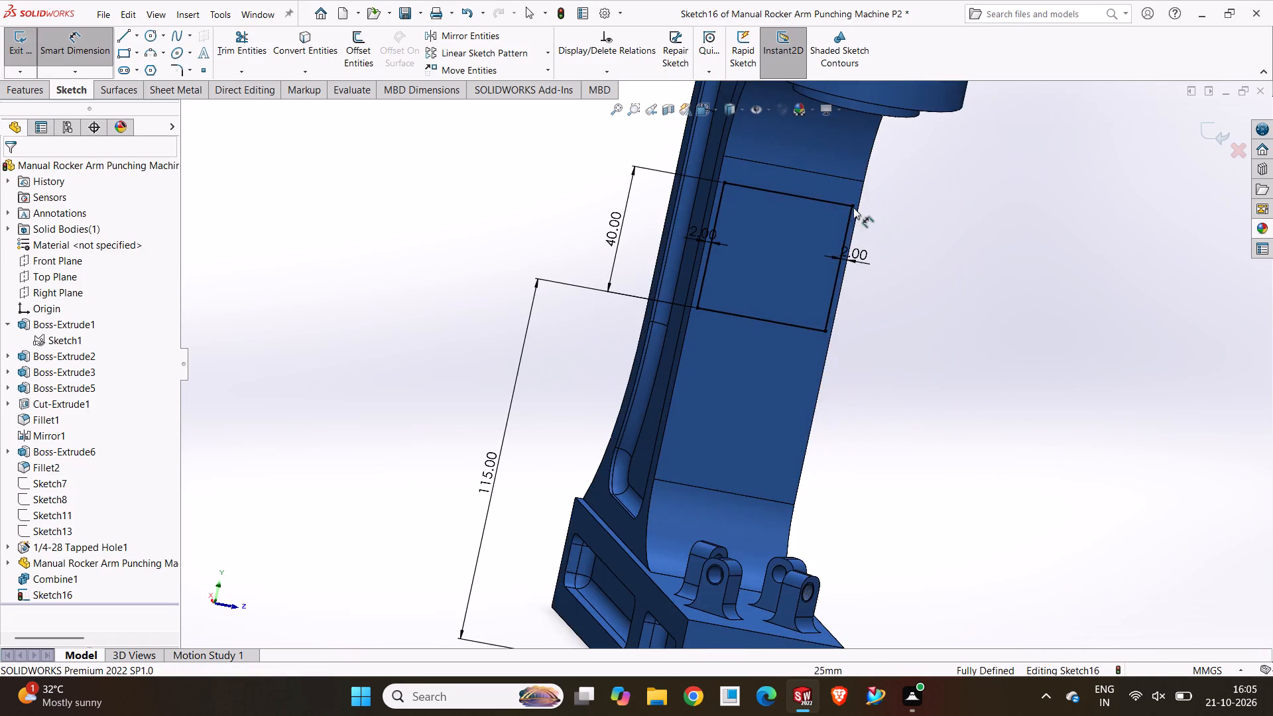
pyautogui.scroll(-4, 792, 229)
pyautogui.scroll(3, 785, 234)
pyautogui.moveTo(784, 235); pyautogui.dragTo(775, 223, button='middle')
pyautogui.scroll(1, 775, 223)
pyautogui.scroll(3, 503, 430)
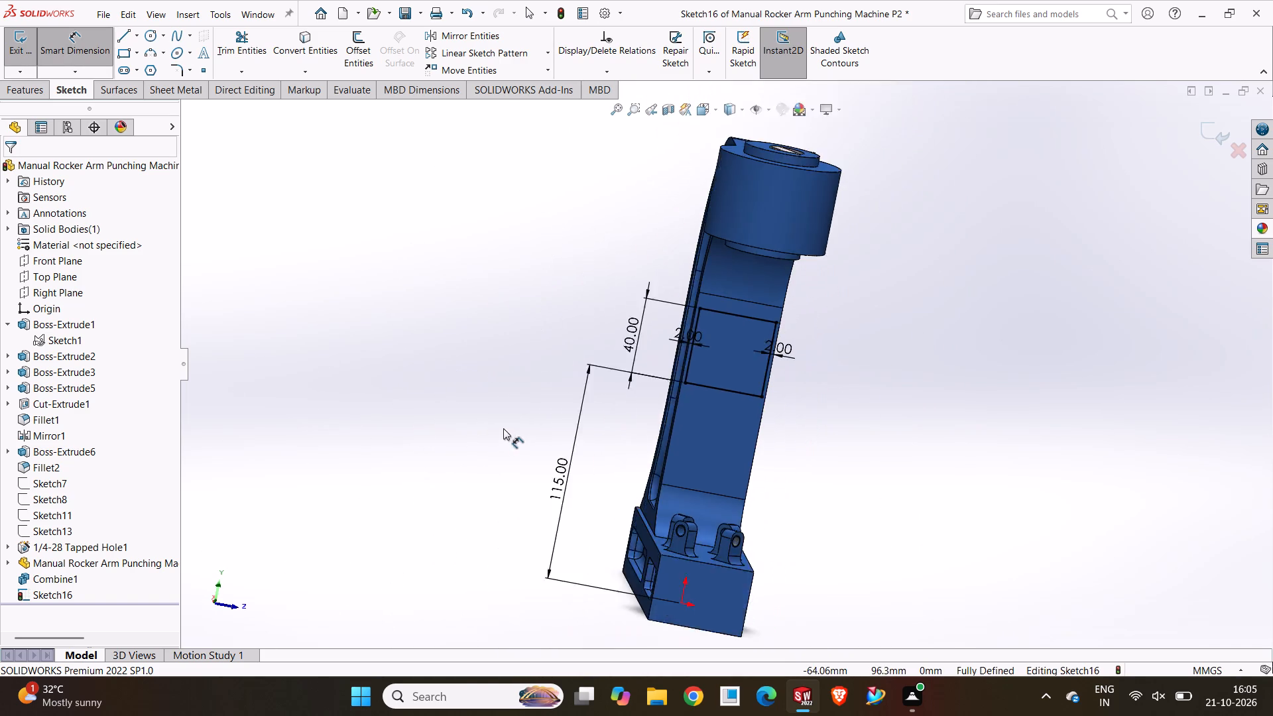
# Set the rectangle's height above the base origin to 120 mm.
pyautogui.scroll(-3, 503, 428)
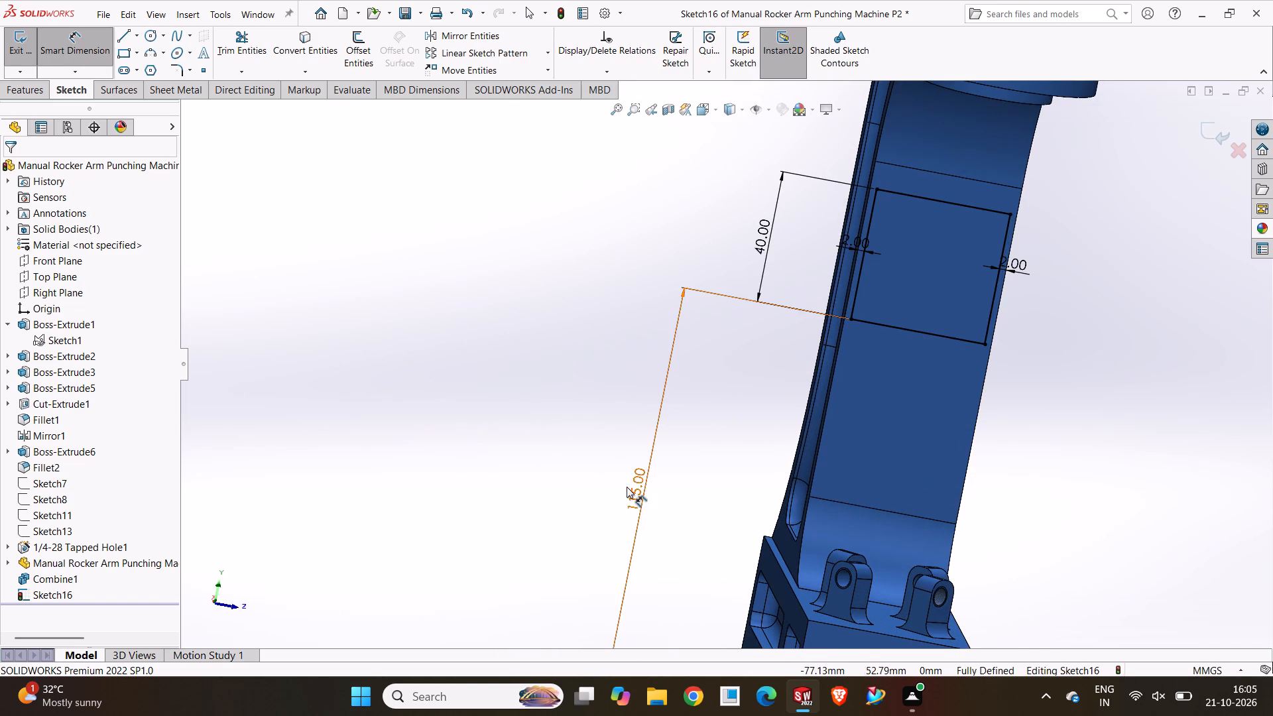
pyautogui.doubleClick(627, 486)
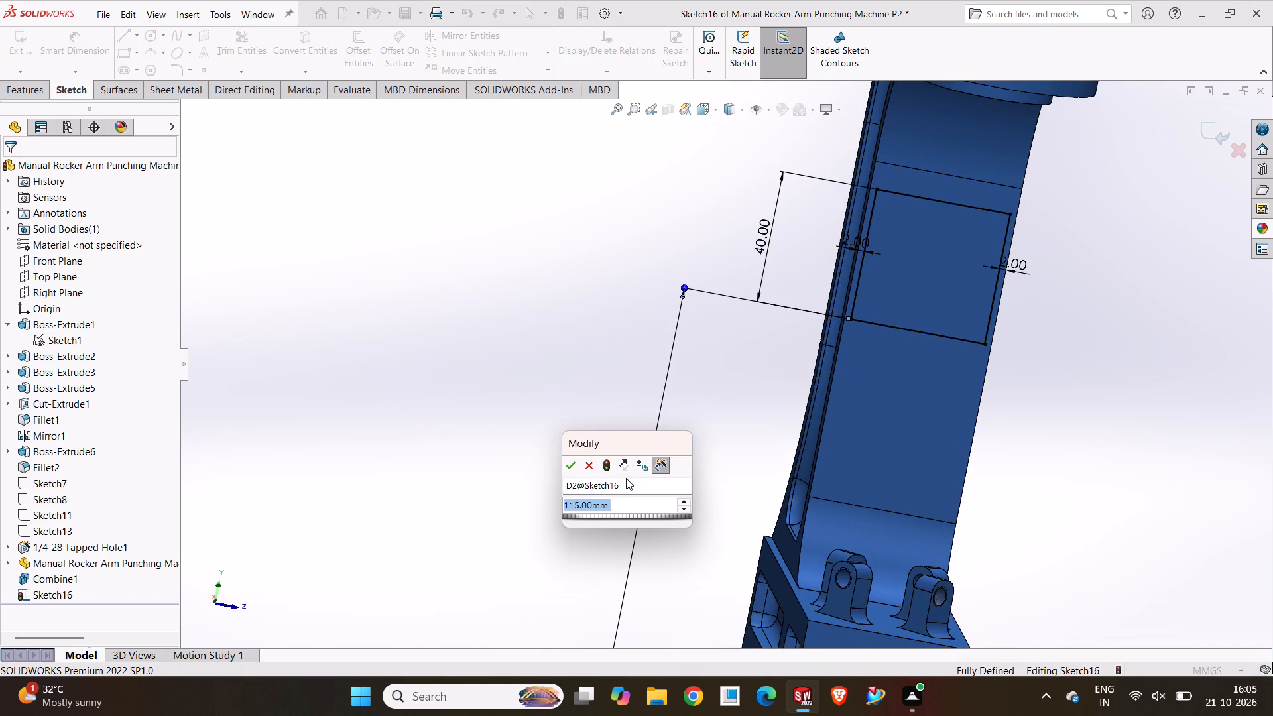
pyautogui.click(684, 503)
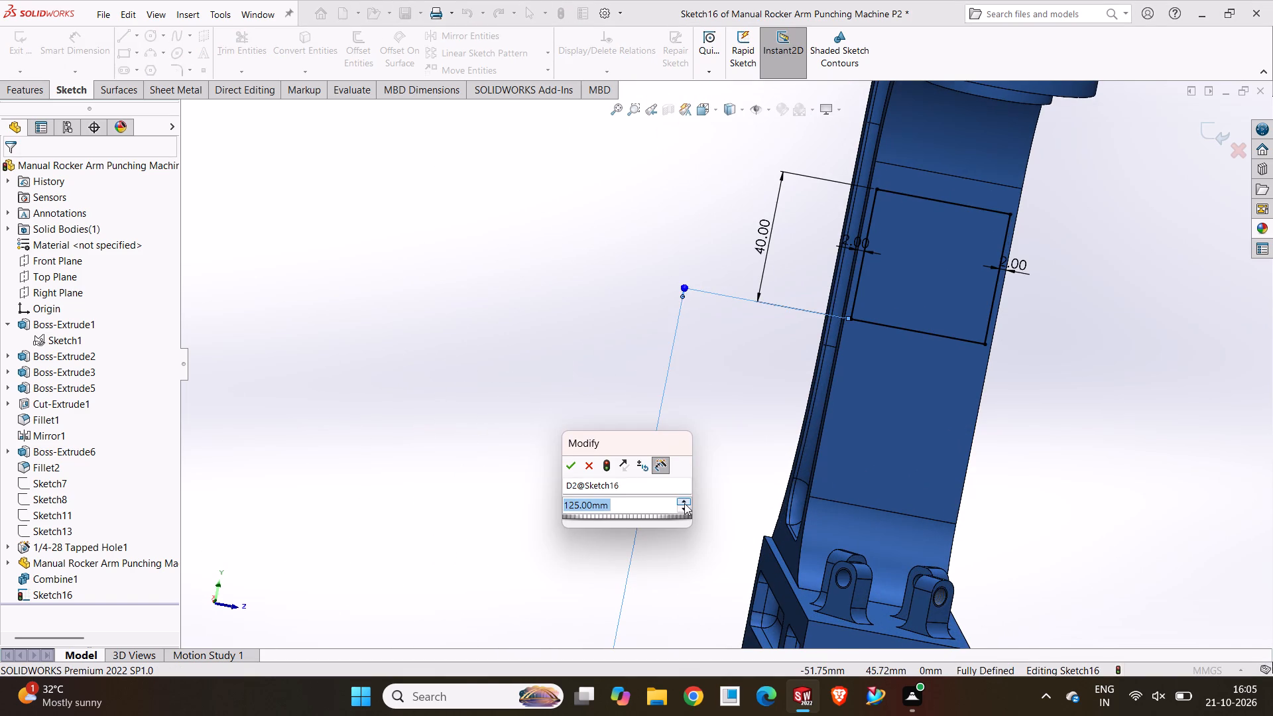
pyautogui.click(682, 508)
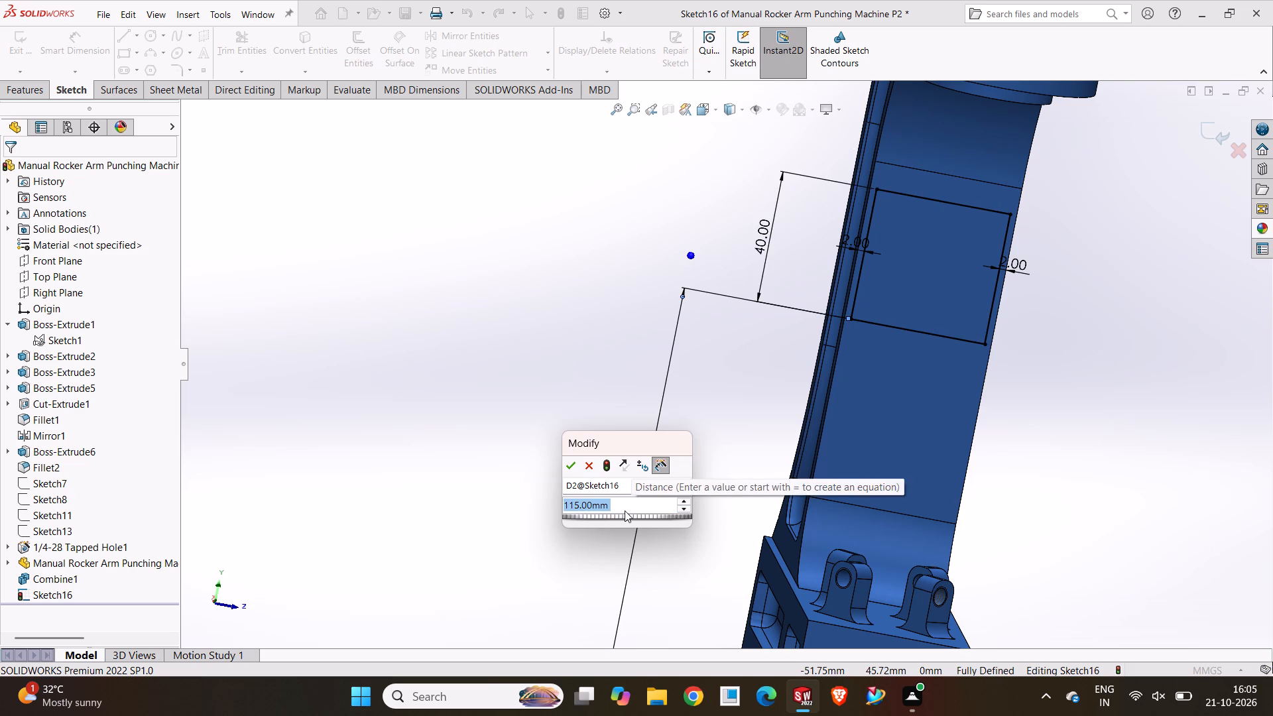
pyautogui.write('120')
pyautogui.press('Return')
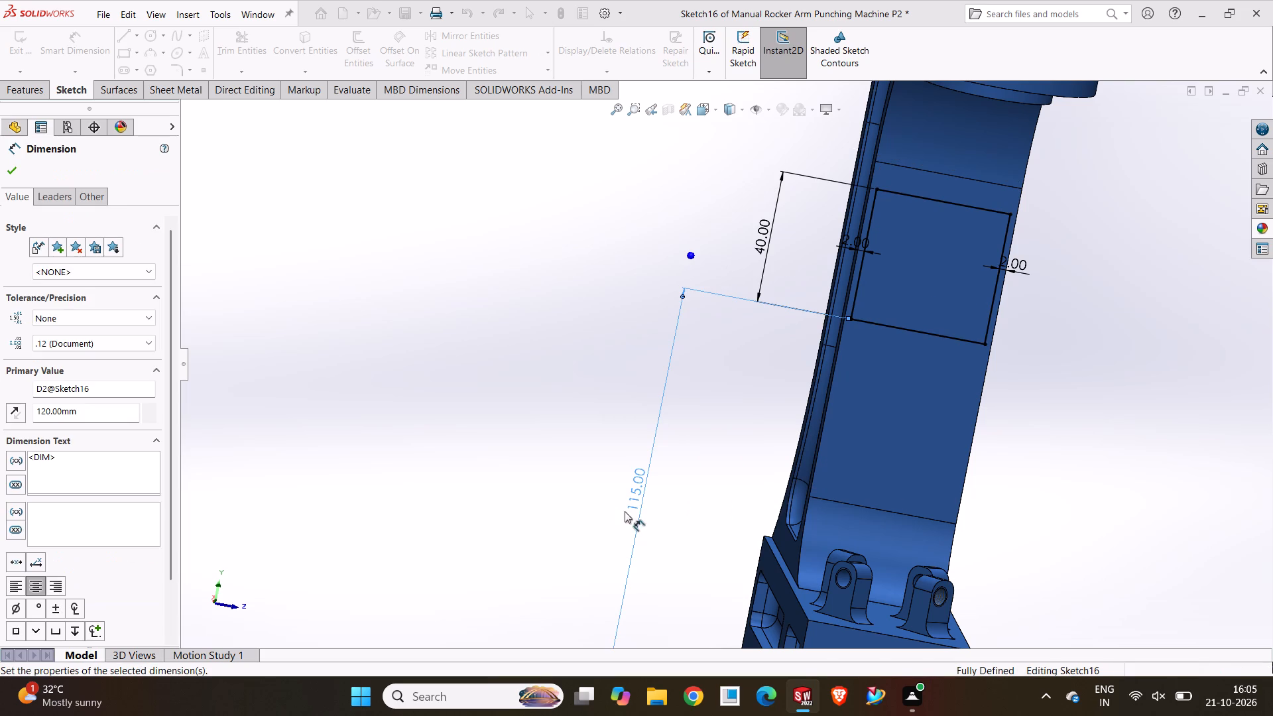
pyautogui.click(548, 492)
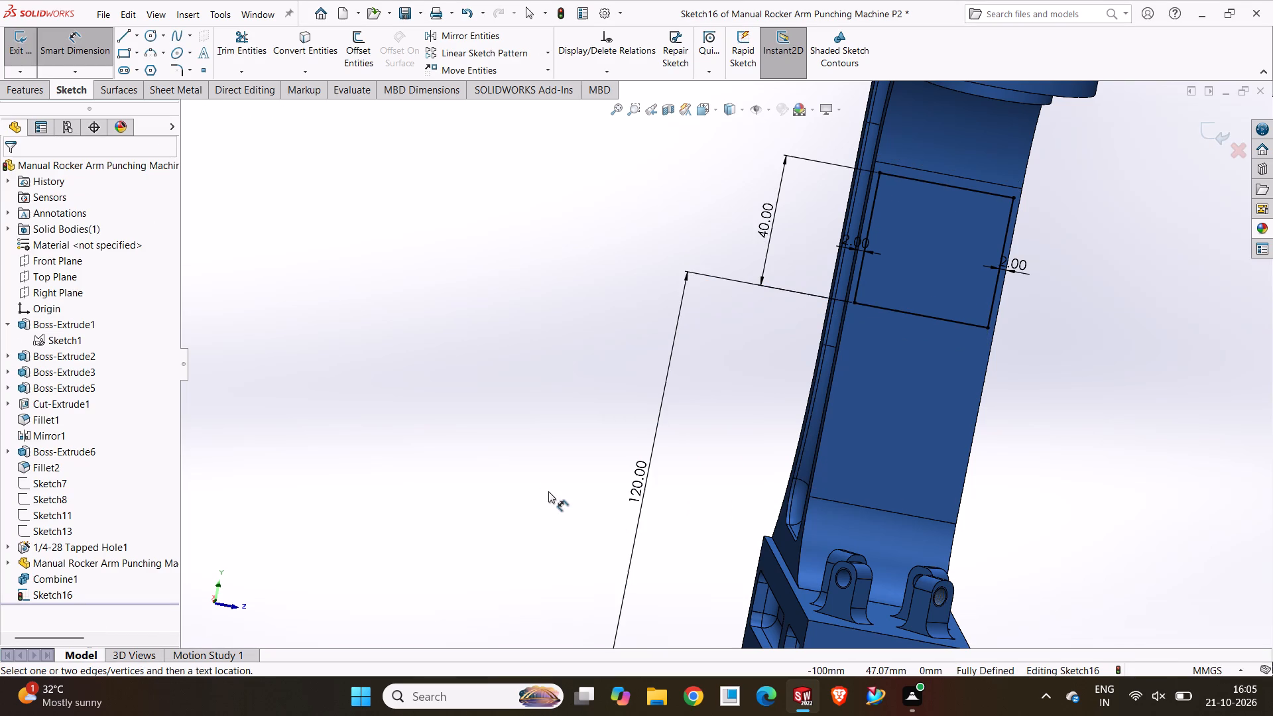
pyautogui.click(512, 353)
# Extrude the rectangle 2 mm outward from the column's inner face as a blind boss merged with the body.
pyautogui.scroll(3, 628, 381)
pyautogui.moveTo(627, 381); pyautogui.dragTo(591, 363, button='middle')
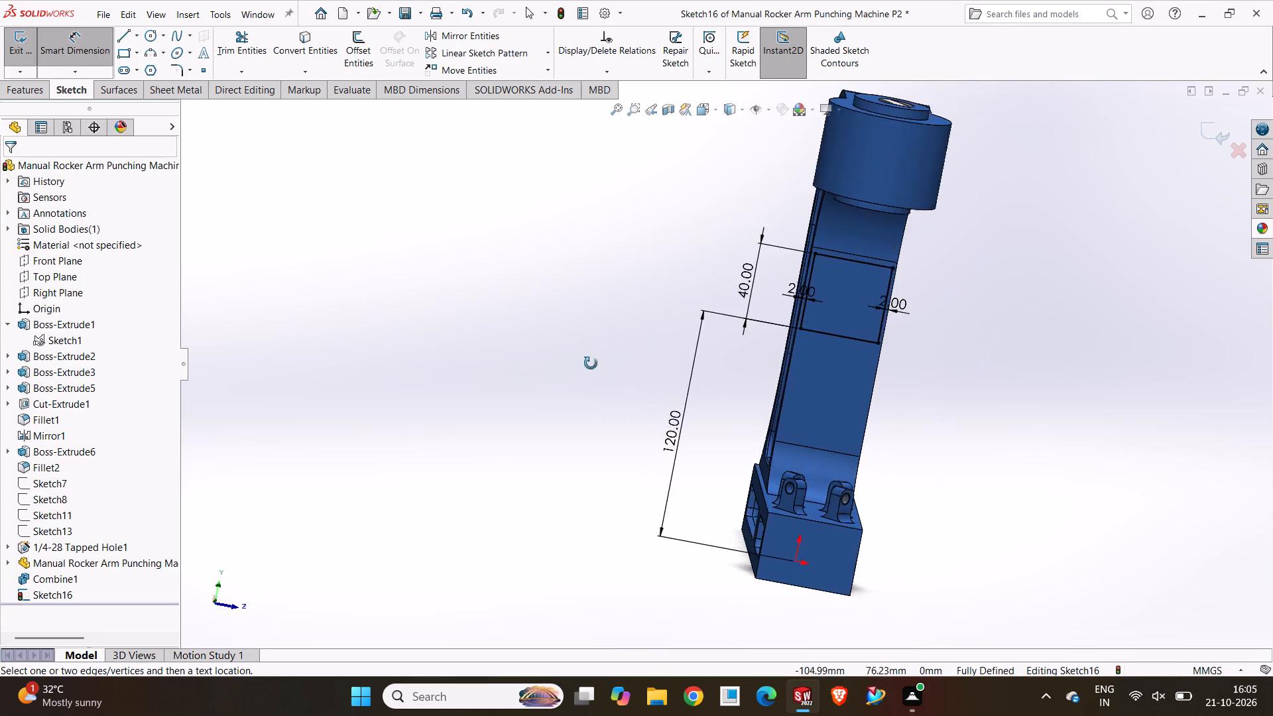
pyautogui.moveTo(591, 363); pyautogui.dragTo(536, 367, button='middle')
pyautogui.scroll(-3, 721, 340)
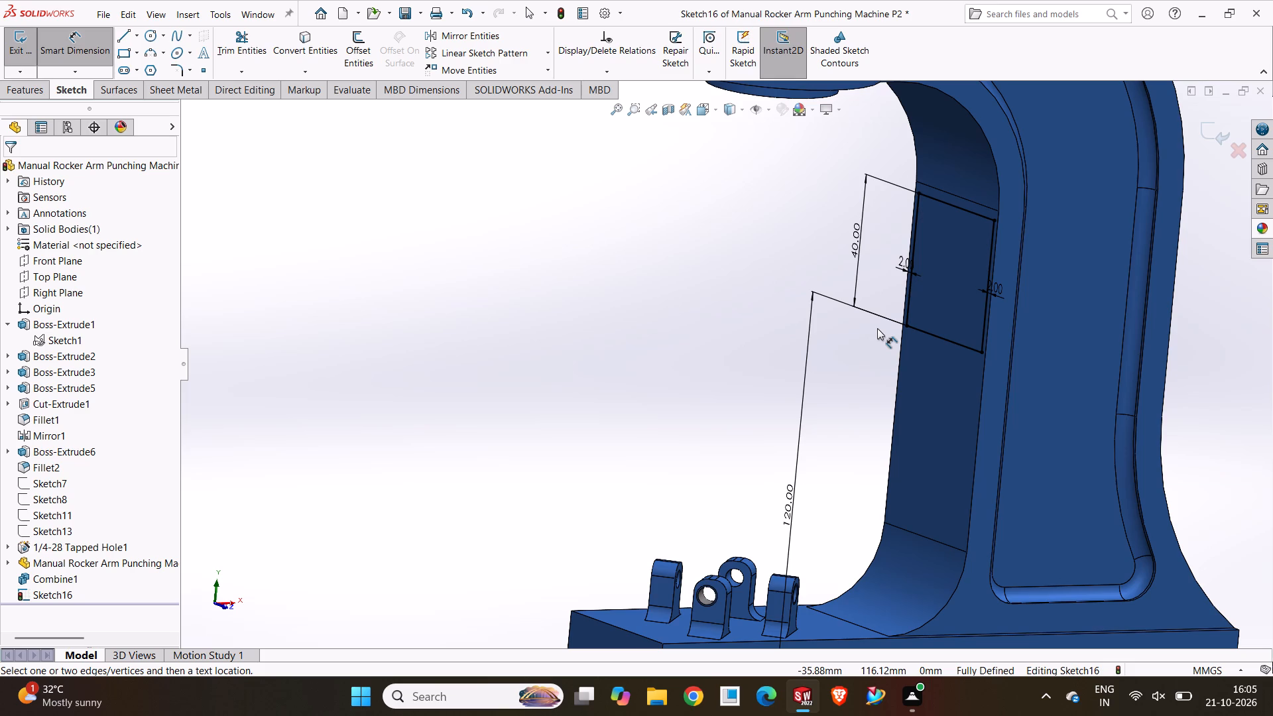
pyautogui.click(23, 91)
pyautogui.click(31, 44)
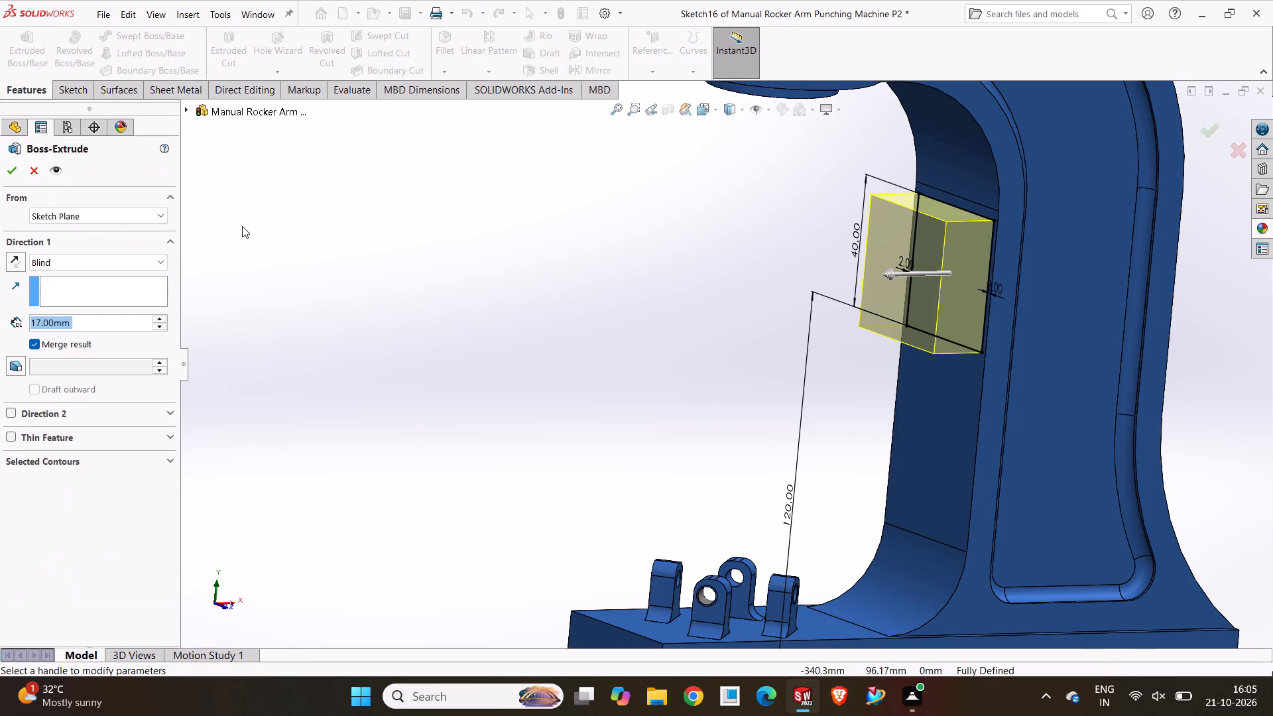
pyautogui.press('2')
pyautogui.press('Return')
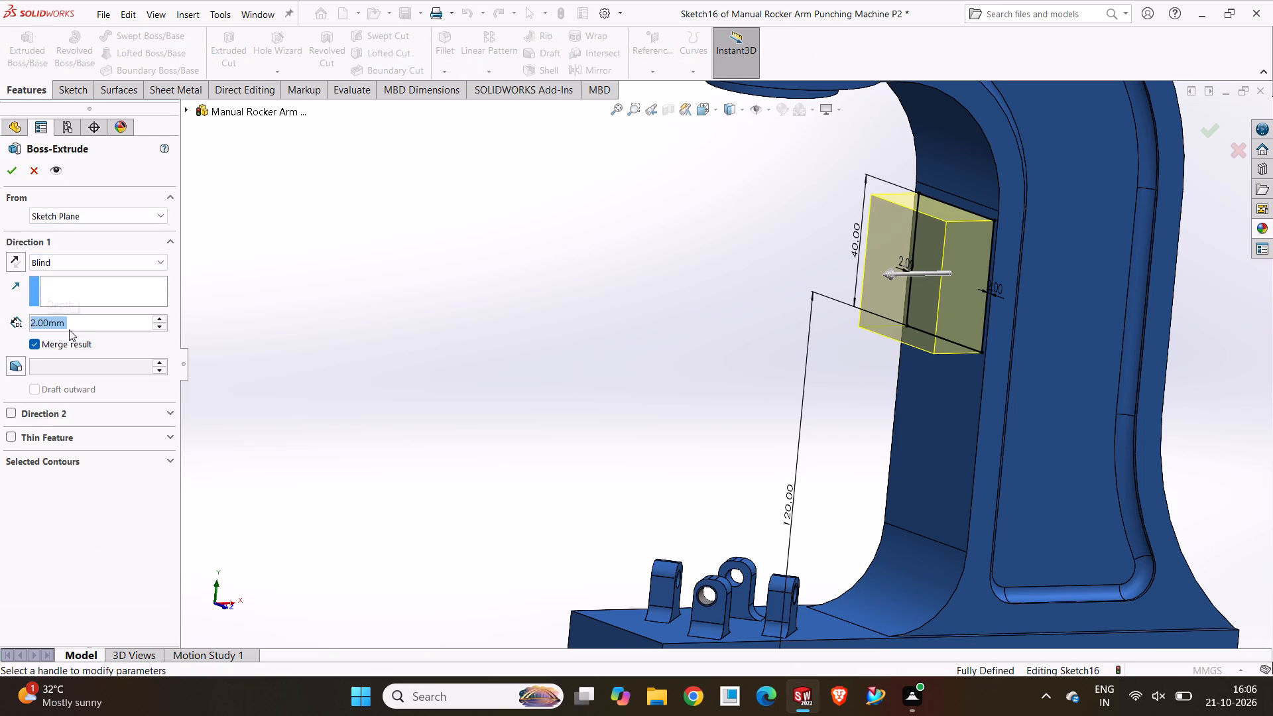
pyautogui.click(15, 171)
pyautogui.click(392, 220)
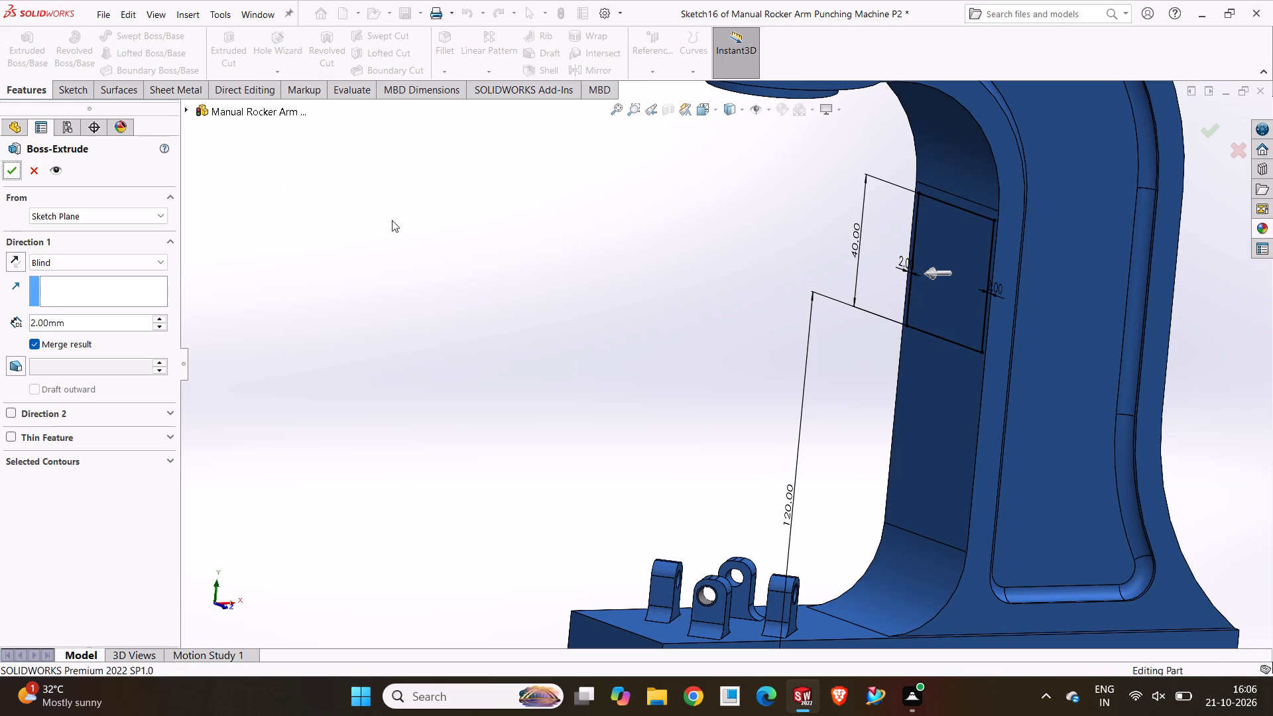
# Chamfer the four edges where the raised rectangular pad meets the column's inner face at 2 mm and 45 degrees.
pyautogui.scroll(-4, 936, 281)
pyautogui.scroll(3, 910, 278)
pyautogui.moveTo(909, 278); pyautogui.dragTo(973, 306, button='middle')
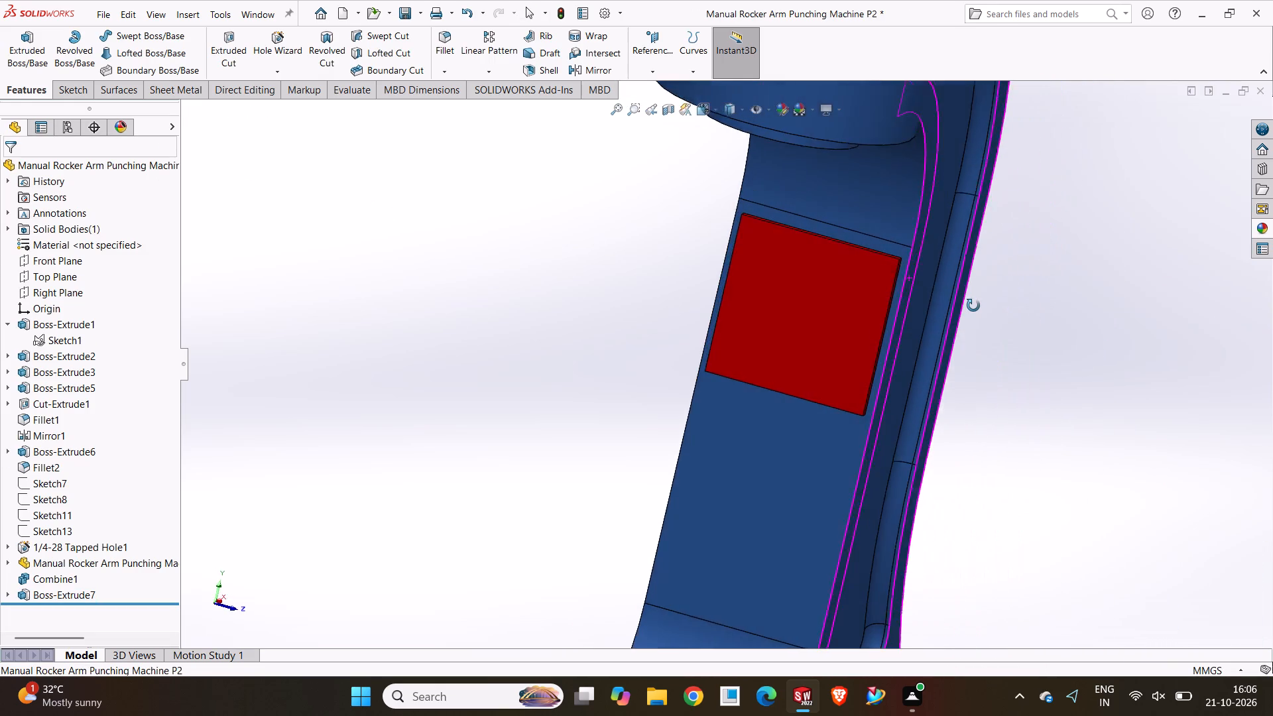
pyautogui.moveTo(973, 306); pyautogui.dragTo(875, 274, button='middle')
pyautogui.scroll(4, 698, 307)
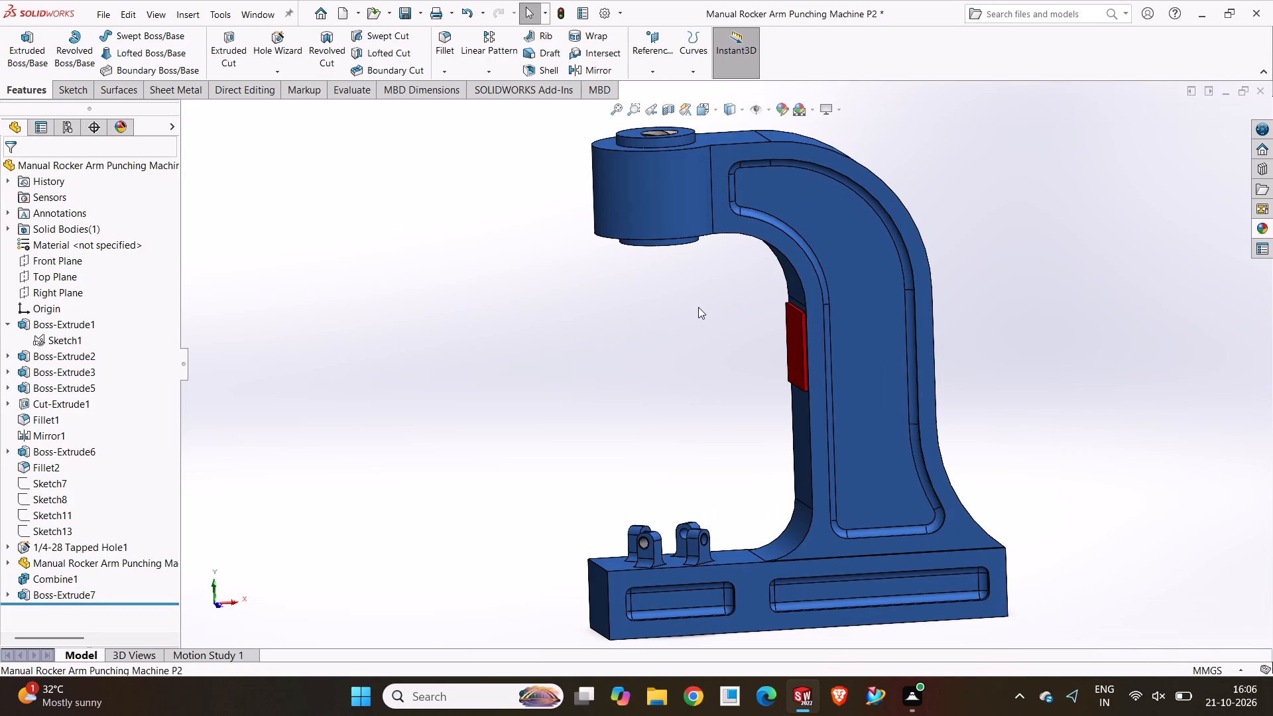
pyautogui.click(446, 71)
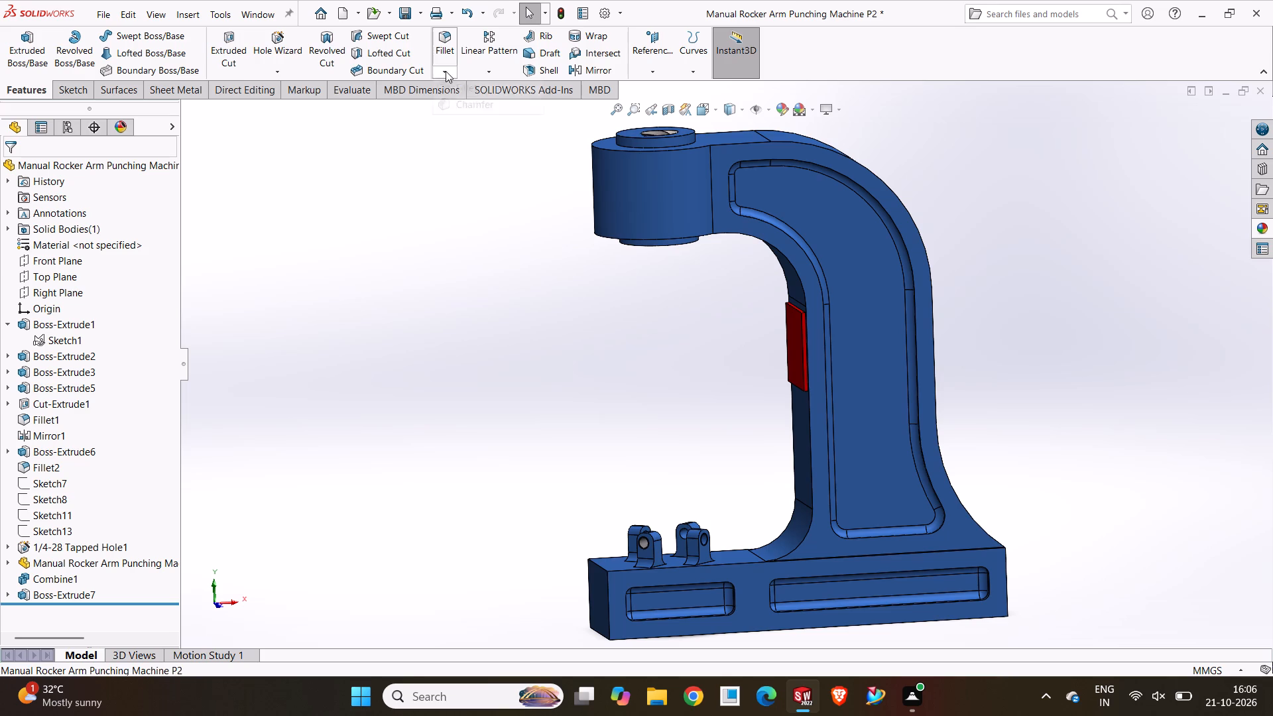
pyautogui.click(444, 103)
pyautogui.scroll(-4, 807, 317)
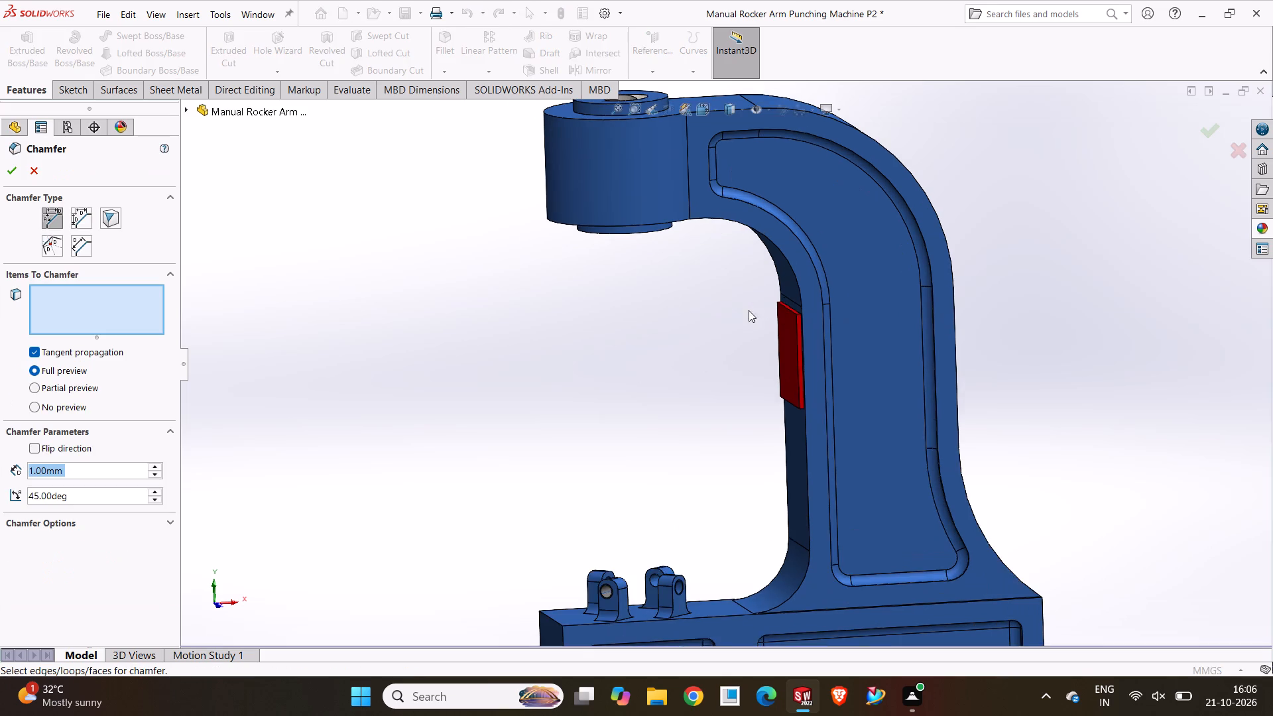
pyautogui.moveTo(773, 288); pyautogui.dragTo(796, 261, button='middle')
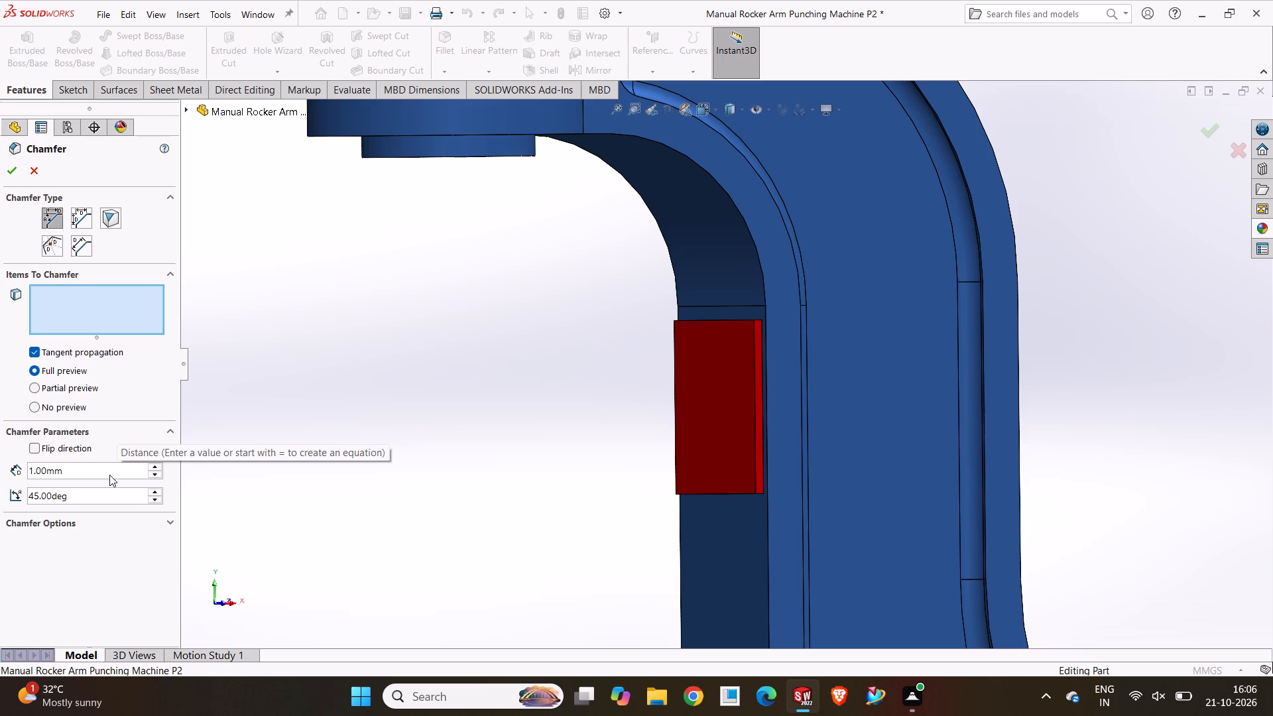
pyautogui.moveTo(77, 465); pyautogui.dragTo(47, 464)
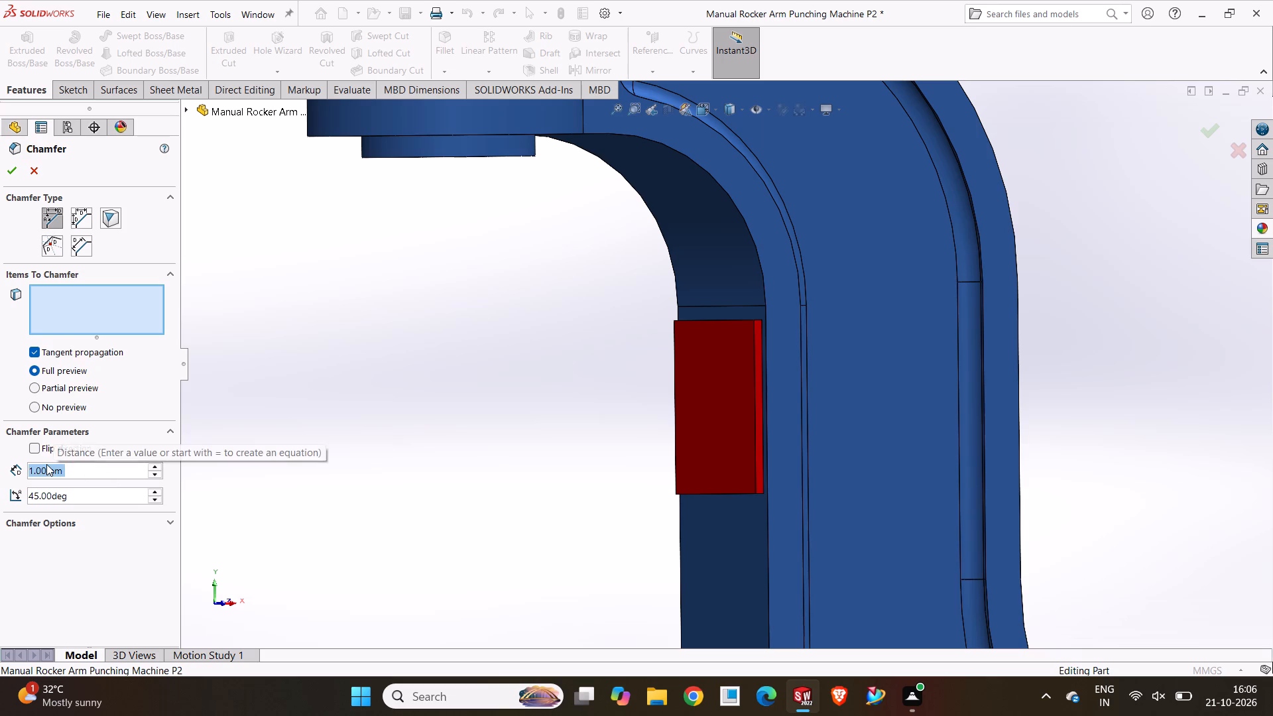
pyautogui.press('2')
pyautogui.press('Return')
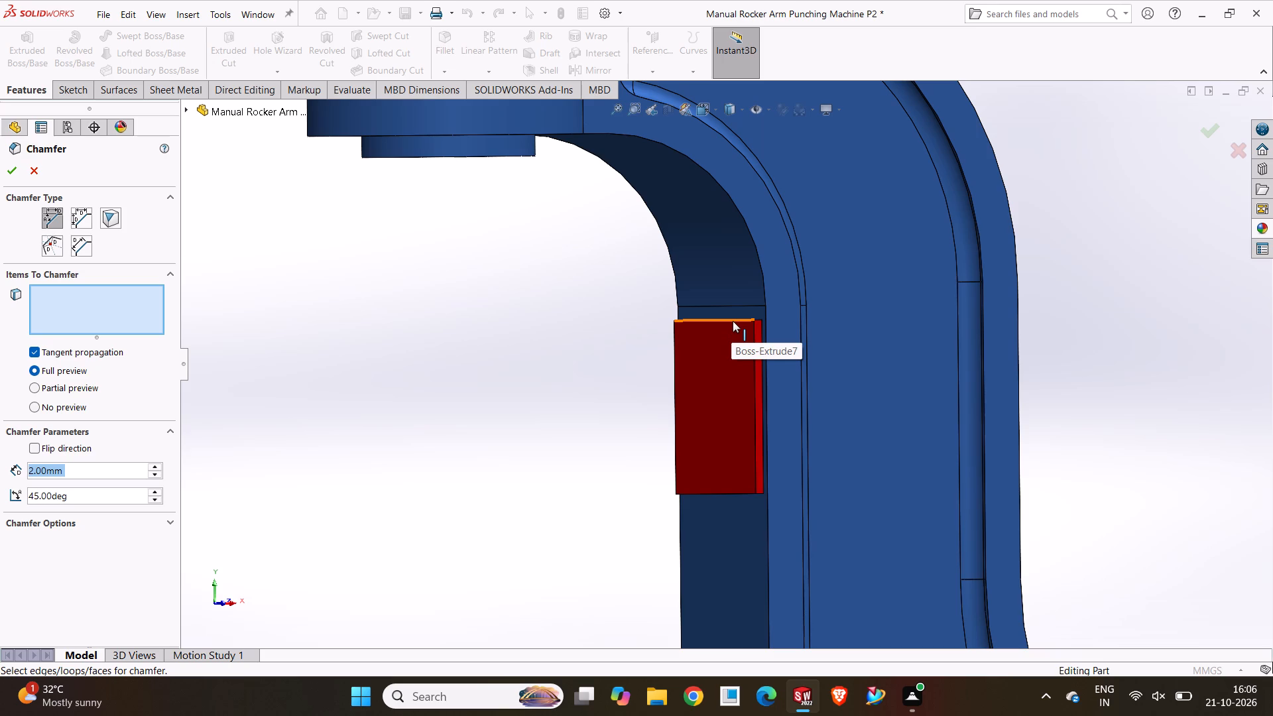
pyautogui.click(762, 339)
pyautogui.moveTo(747, 328); pyautogui.dragTo(754, 406, button='middle')
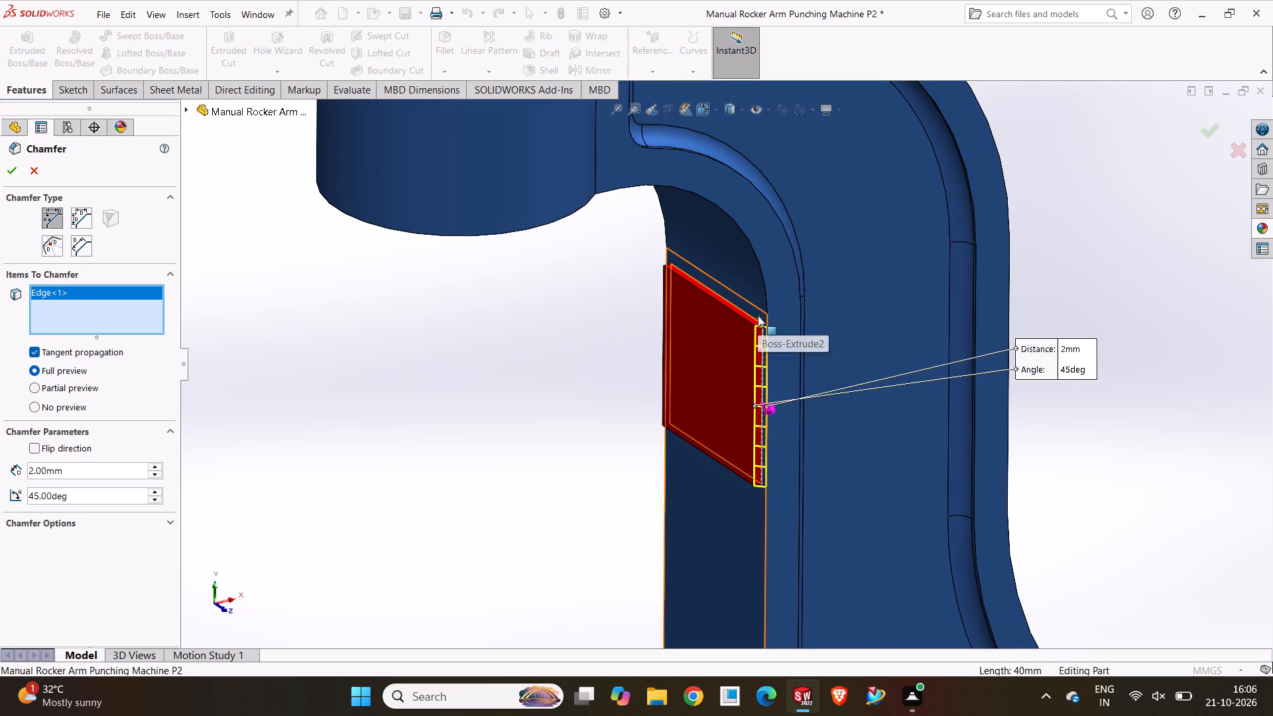
pyautogui.scroll(-6, 750, 318)
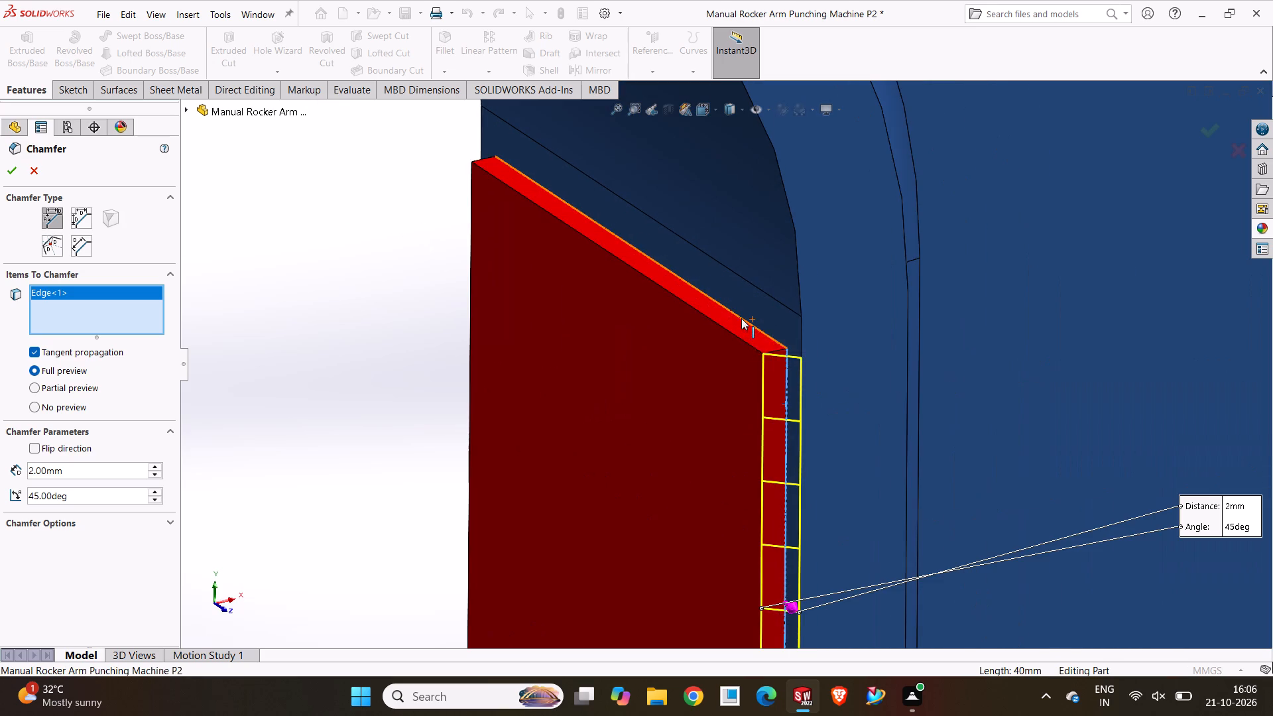
pyautogui.click(743, 318)
pyautogui.scroll(8, 702, 337)
pyautogui.moveTo(674, 406); pyautogui.dragTo(723, 306, button='middle')
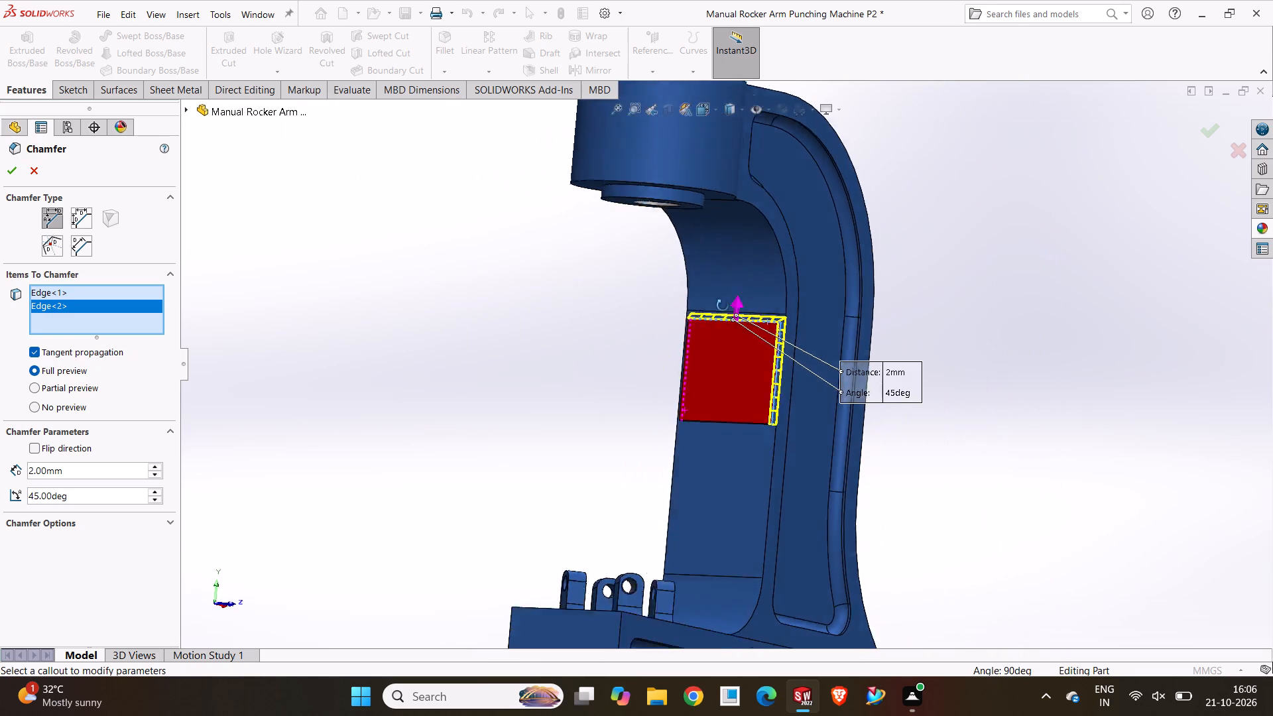
pyautogui.moveTo(723, 306); pyautogui.dragTo(724, 302, button='middle')
pyautogui.scroll(-6, 714, 404)
pyautogui.moveTo(735, 449); pyautogui.dragTo(757, 391, button='middle')
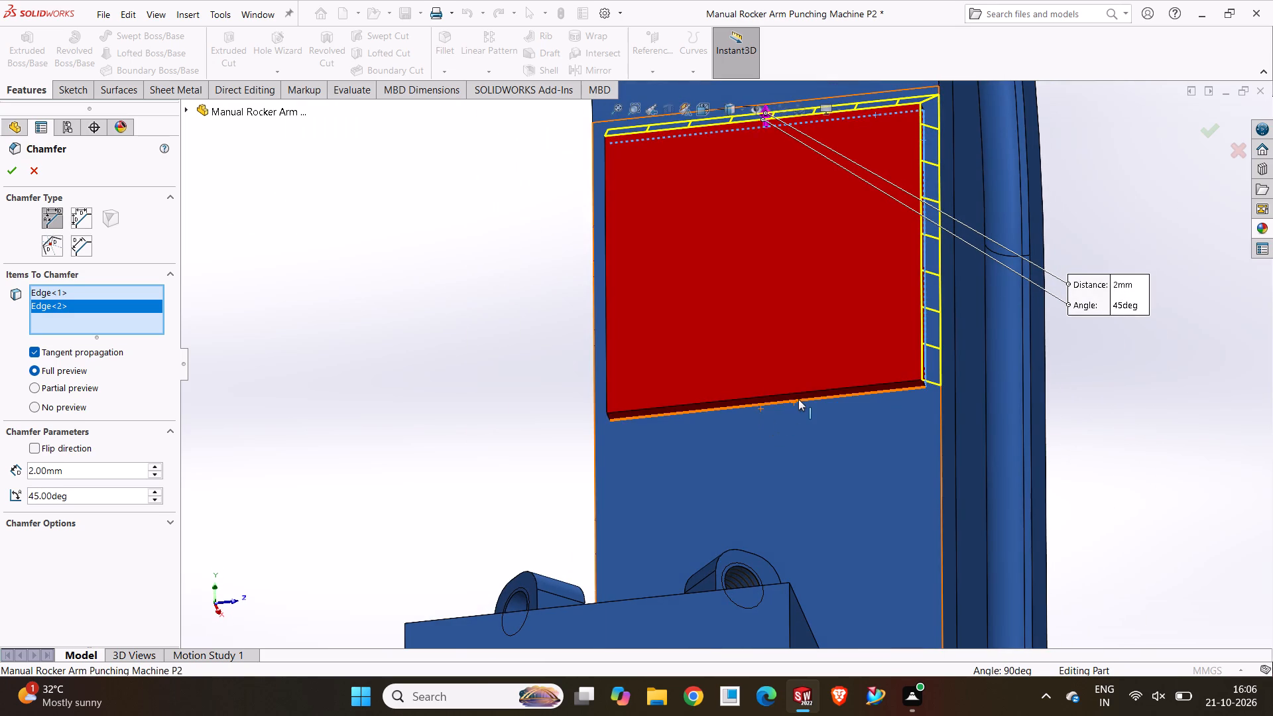
pyautogui.click(798, 399)
pyautogui.scroll(2, 680, 375)
pyautogui.moveTo(680, 375); pyautogui.dragTo(751, 365, button='middle')
pyautogui.scroll(-4, 592, 363)
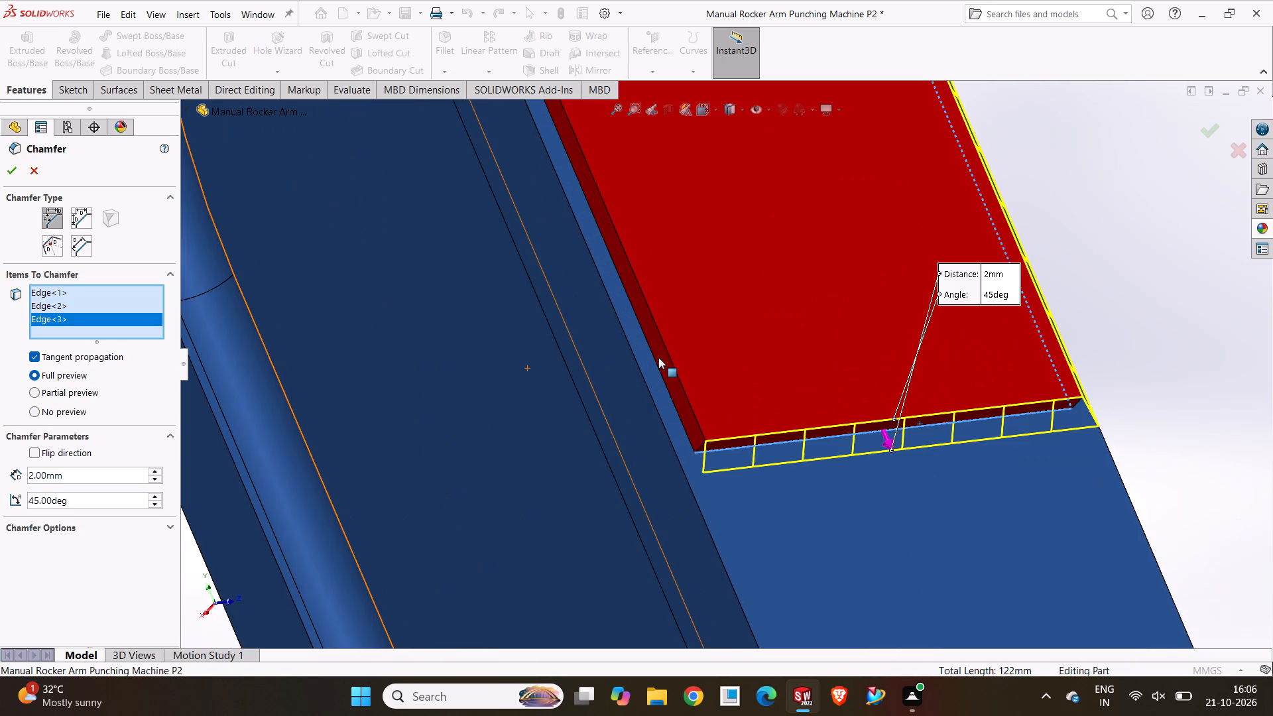
pyautogui.click(640, 323)
pyautogui.click(7, 168)
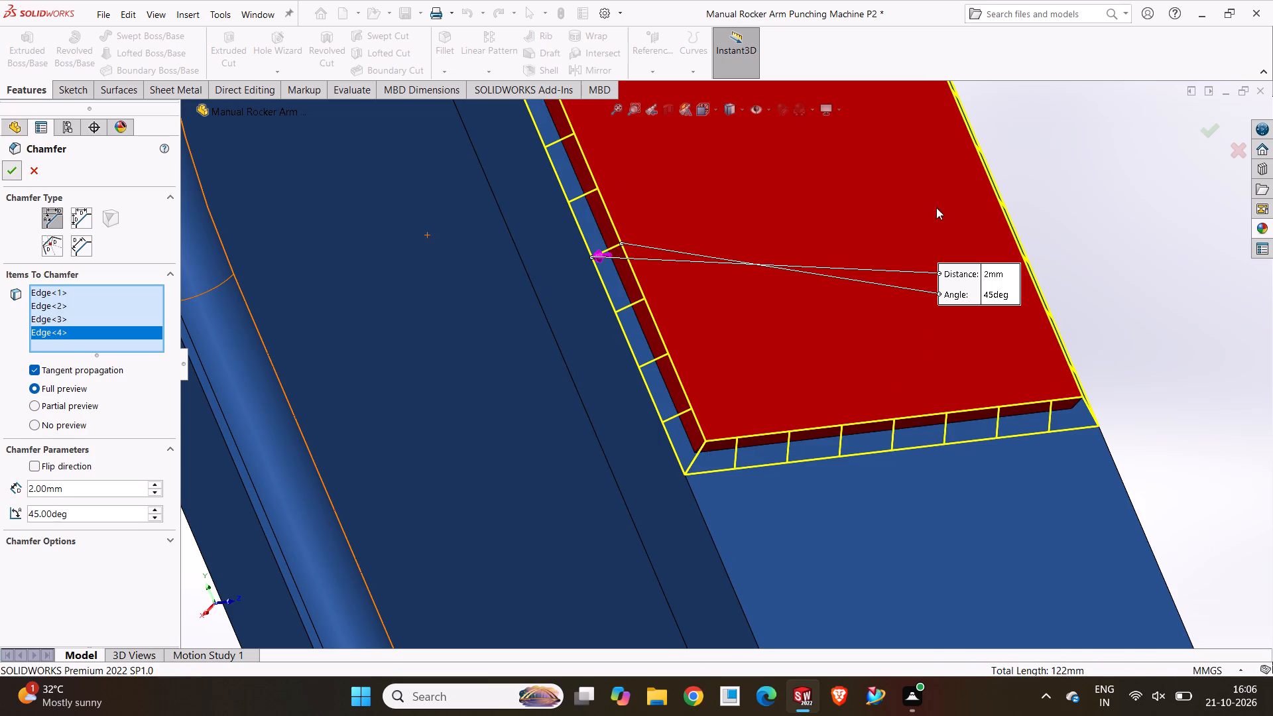
# Examine the chamfered pad on the column's inner face close up, in side profile and within the whole frame.
pyautogui.scroll(9, 999, 225)
pyautogui.moveTo(999, 231); pyautogui.dragTo(910, 333, button='middle')
pyautogui.click(991, 359)
pyautogui.moveTo(991, 359); pyautogui.dragTo(940, 363, button='middle')
pyautogui.scroll(-1, 936, 352)
pyautogui.scroll(-3, 663, 308)
pyautogui.scroll(2, 573, 307)
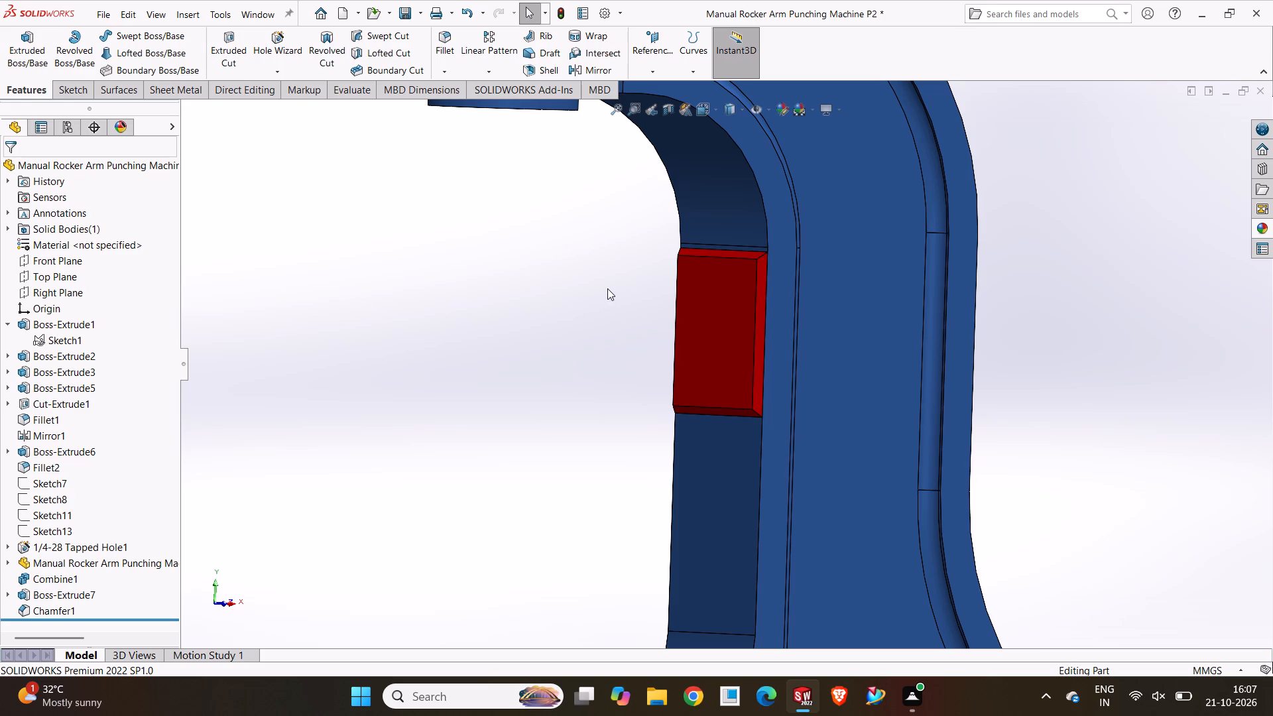
pyautogui.scroll(3, 618, 378)
pyautogui.moveTo(615, 378); pyautogui.dragTo(567, 371, button='middle')
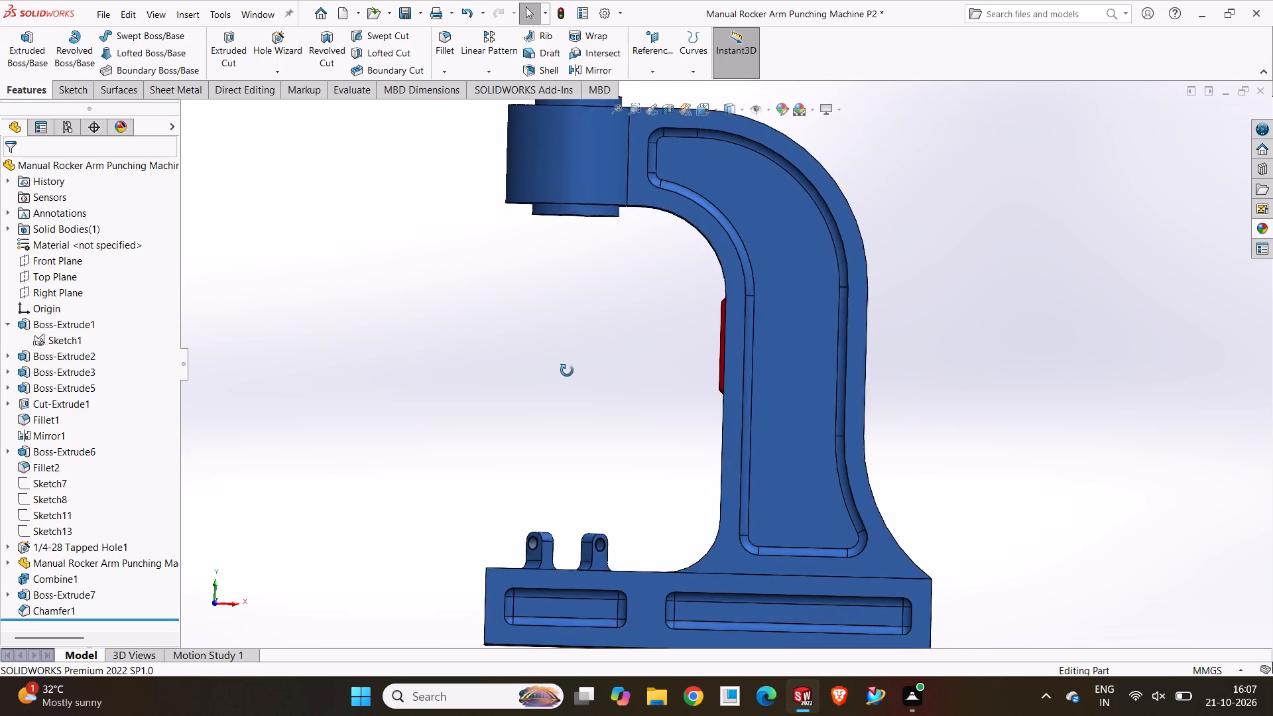
pyautogui.moveTo(567, 371); pyautogui.dragTo(562, 373, button='middle')
pyautogui.scroll(-4, 634, 292)
pyautogui.scroll(3, 634, 292)
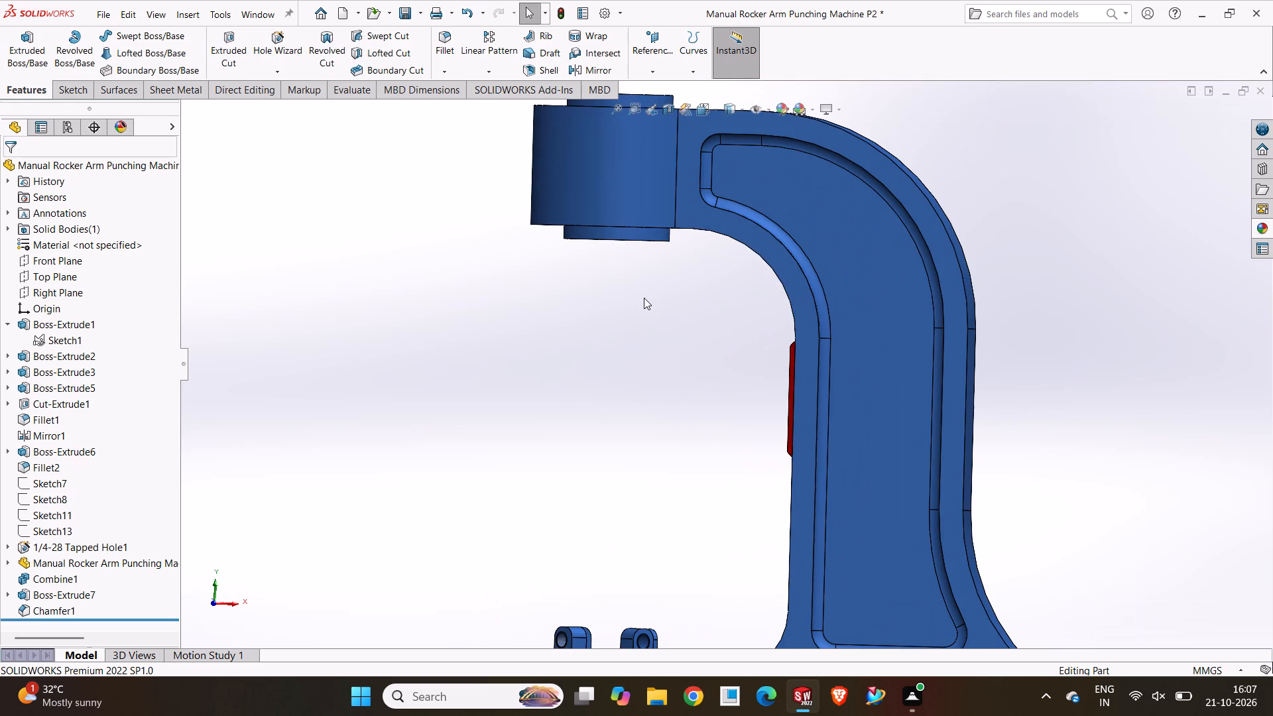
pyautogui.scroll(-1, 674, 322)
pyautogui.scroll(3, 672, 333)
pyautogui.moveTo(672, 335); pyautogui.dragTo(719, 431, button='middle')
pyautogui.scroll(1, 767, 461)
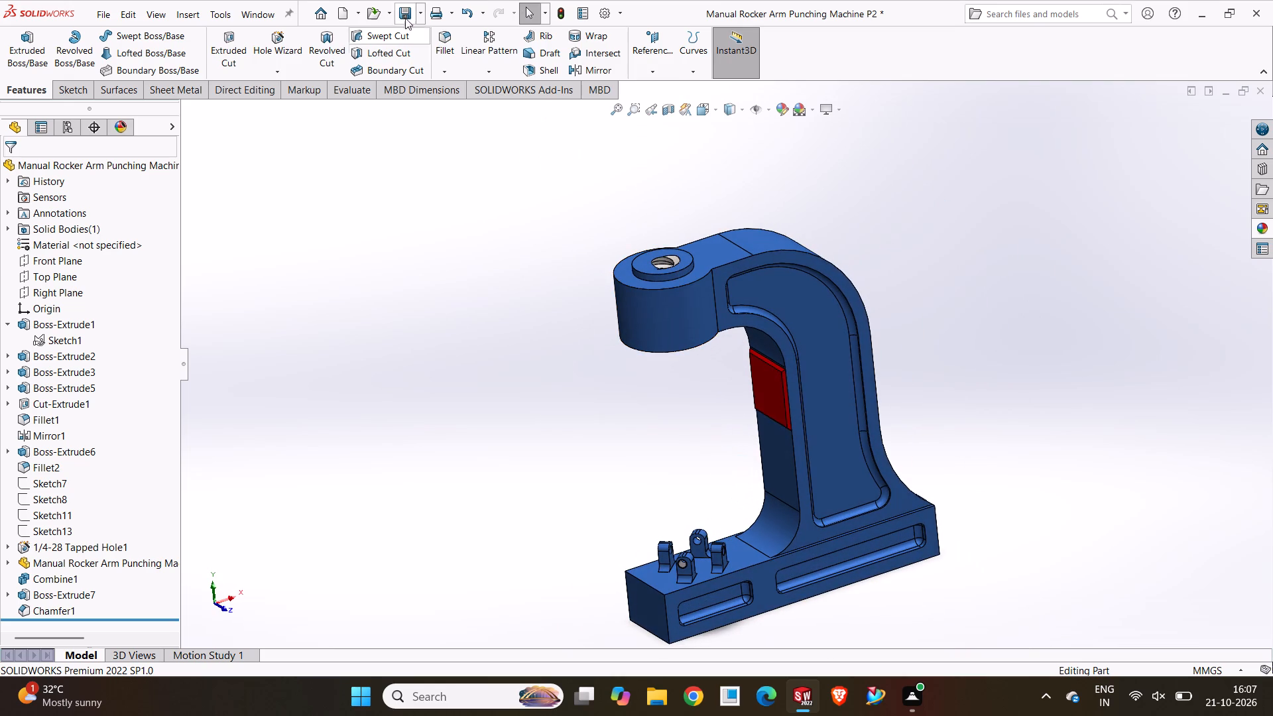
# Orient the frame to the isometric view and save the part.
pyautogui.click(396, 13)
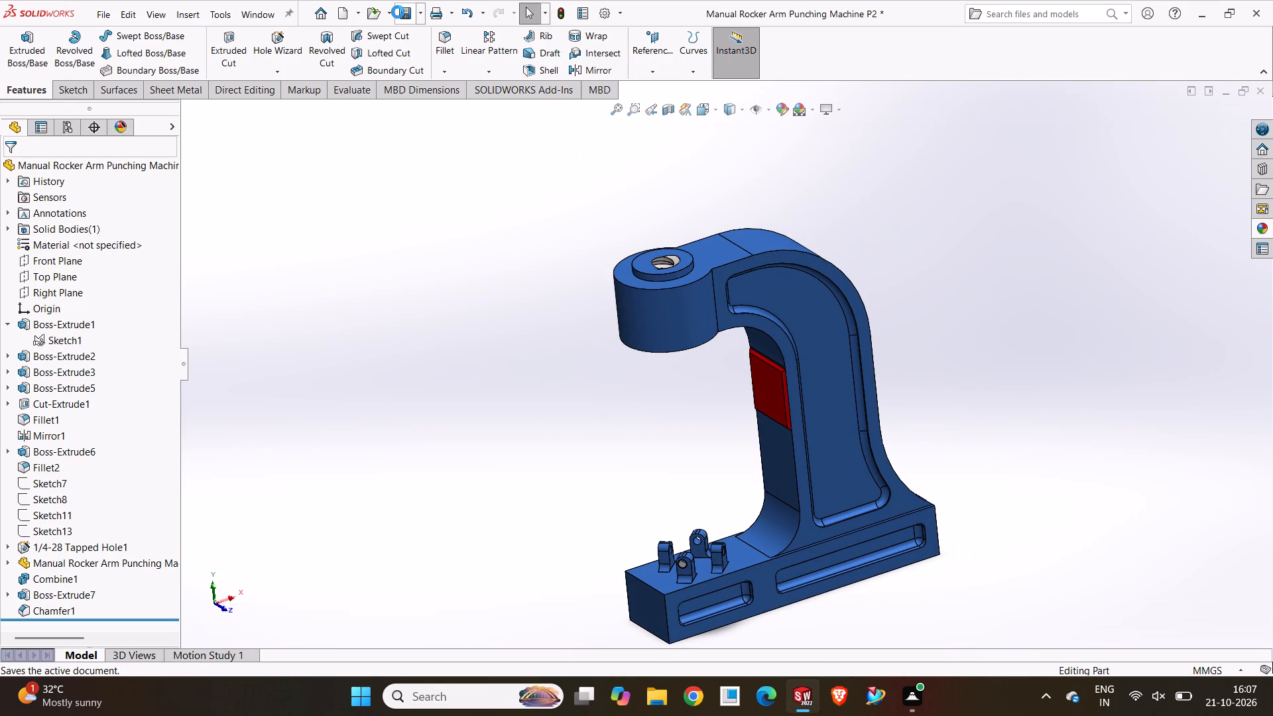
pyautogui.click(714, 109)
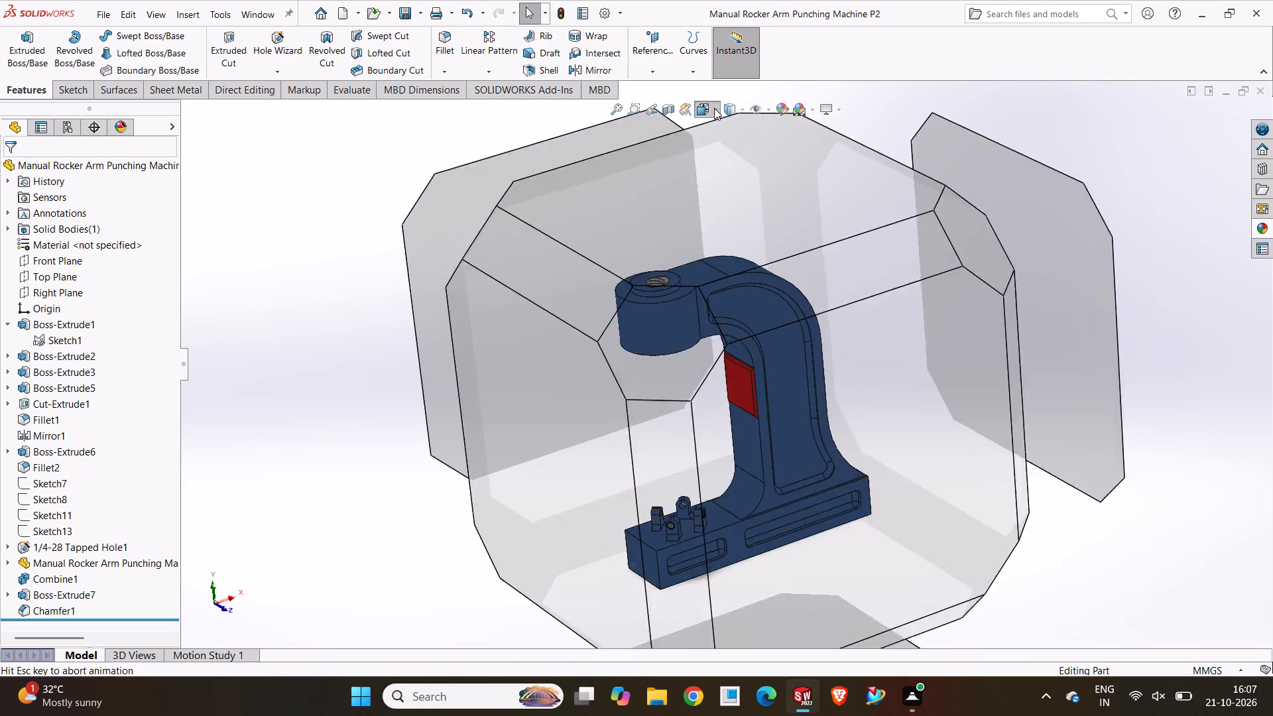
pyautogui.click(782, 147)
pyautogui.click(495, 259)
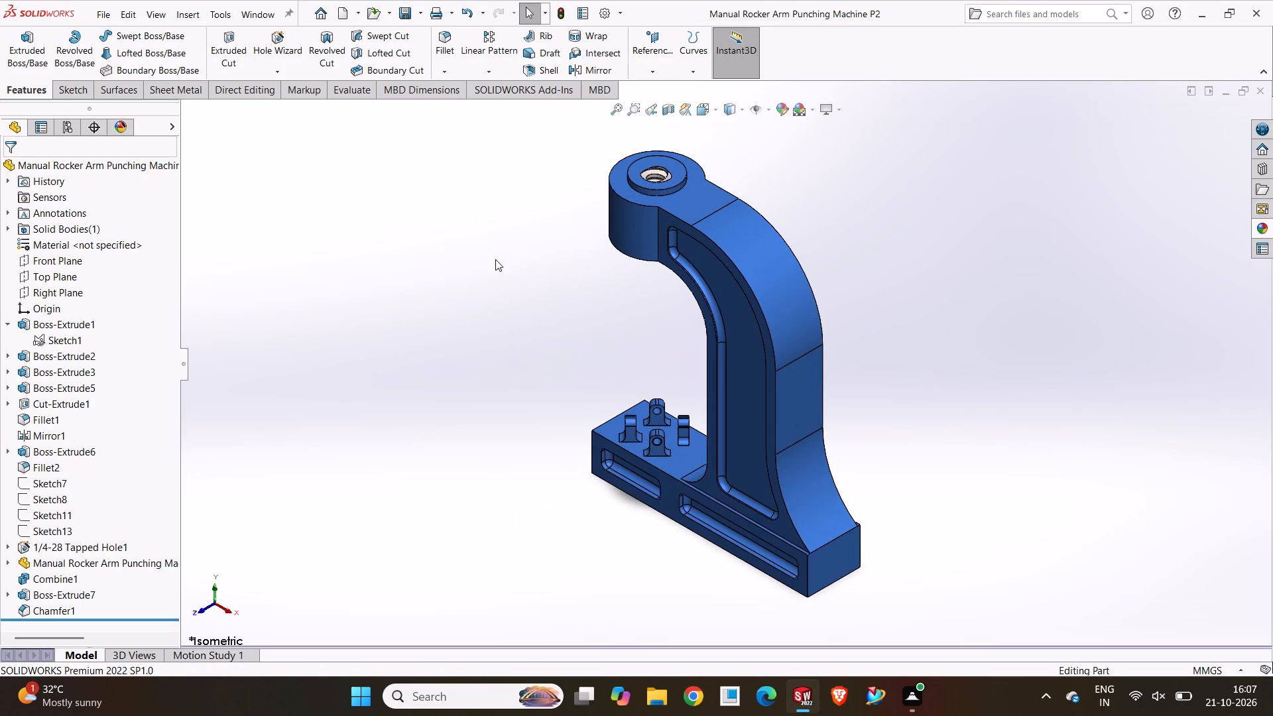
pyautogui.click(412, 5)
pyautogui.click(434, 374)
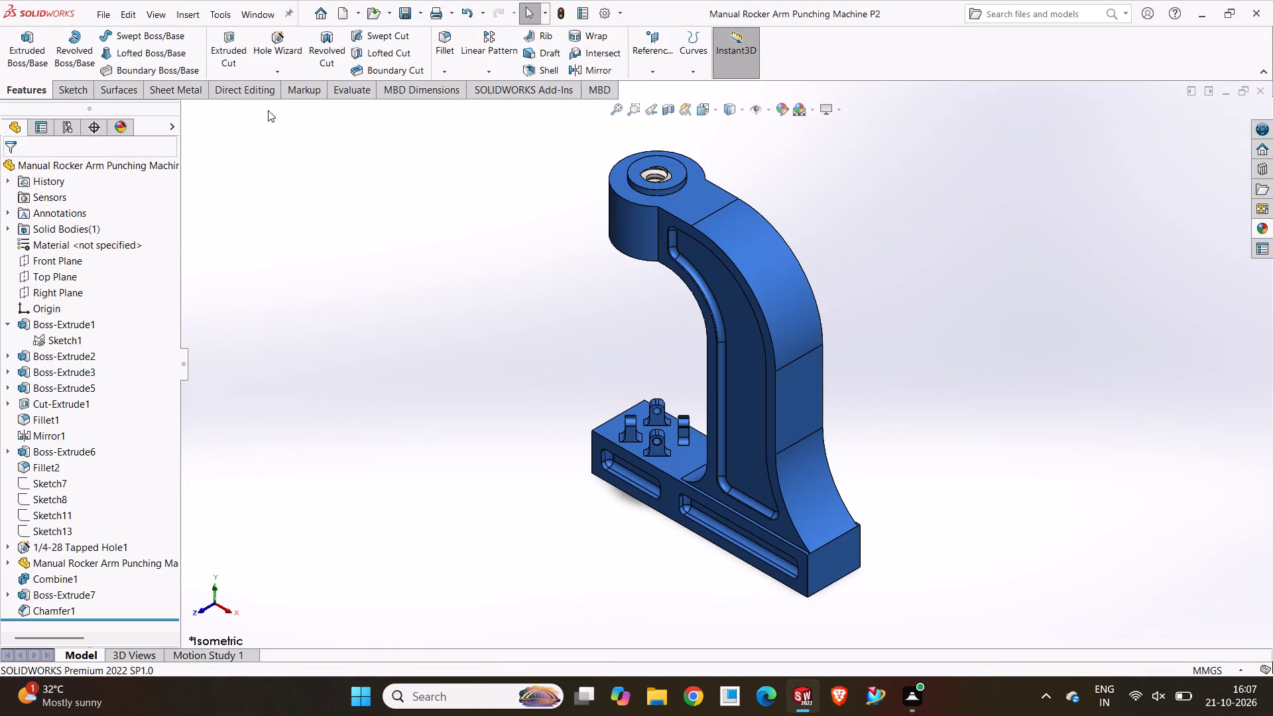
# Create a new part document.
pyautogui.click(336, 12)
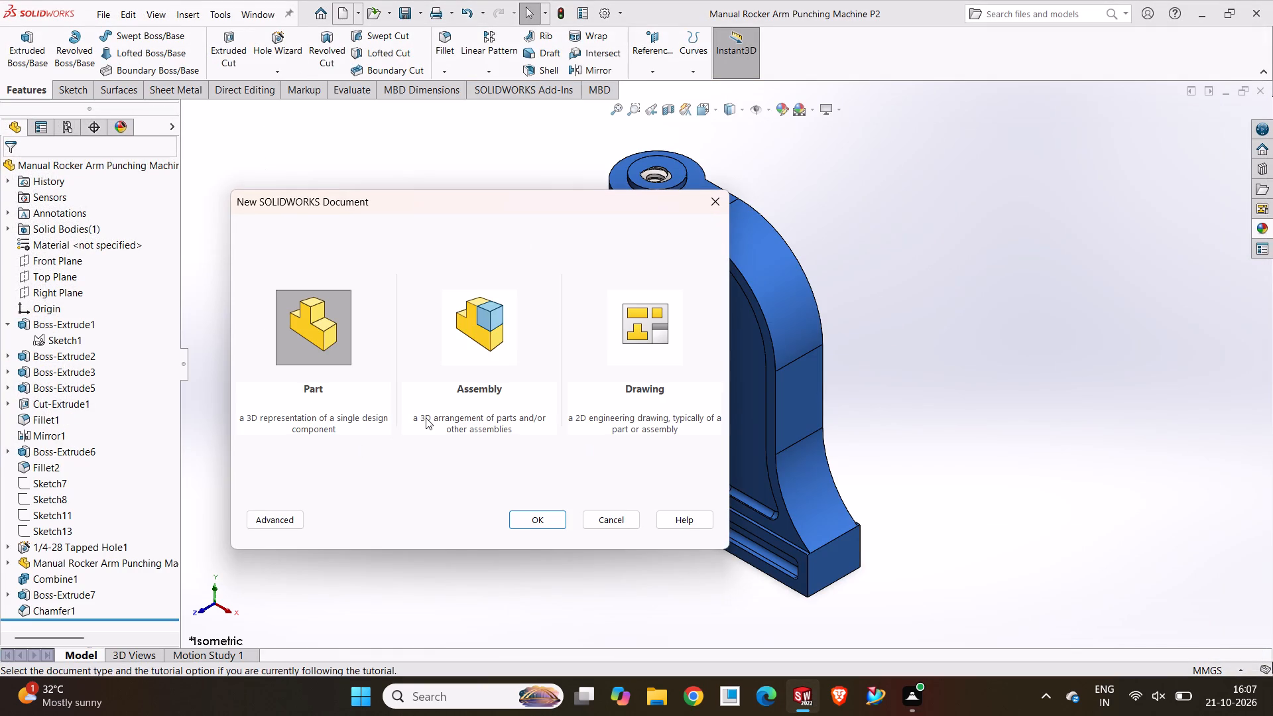
pyautogui.click(540, 524)
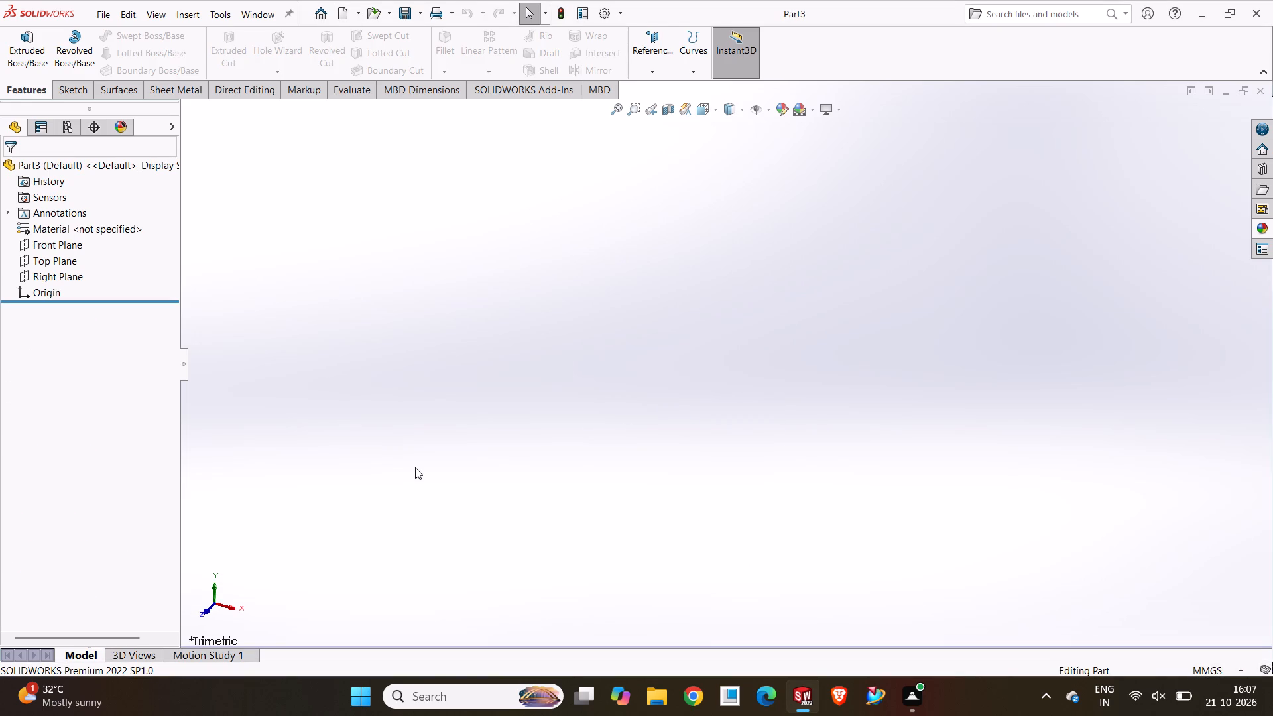
# Start a sketch on the new part's Top Plane.
pyautogui.click(62, 267)
pyautogui.click(68, 249)
pyautogui.click(236, 350)
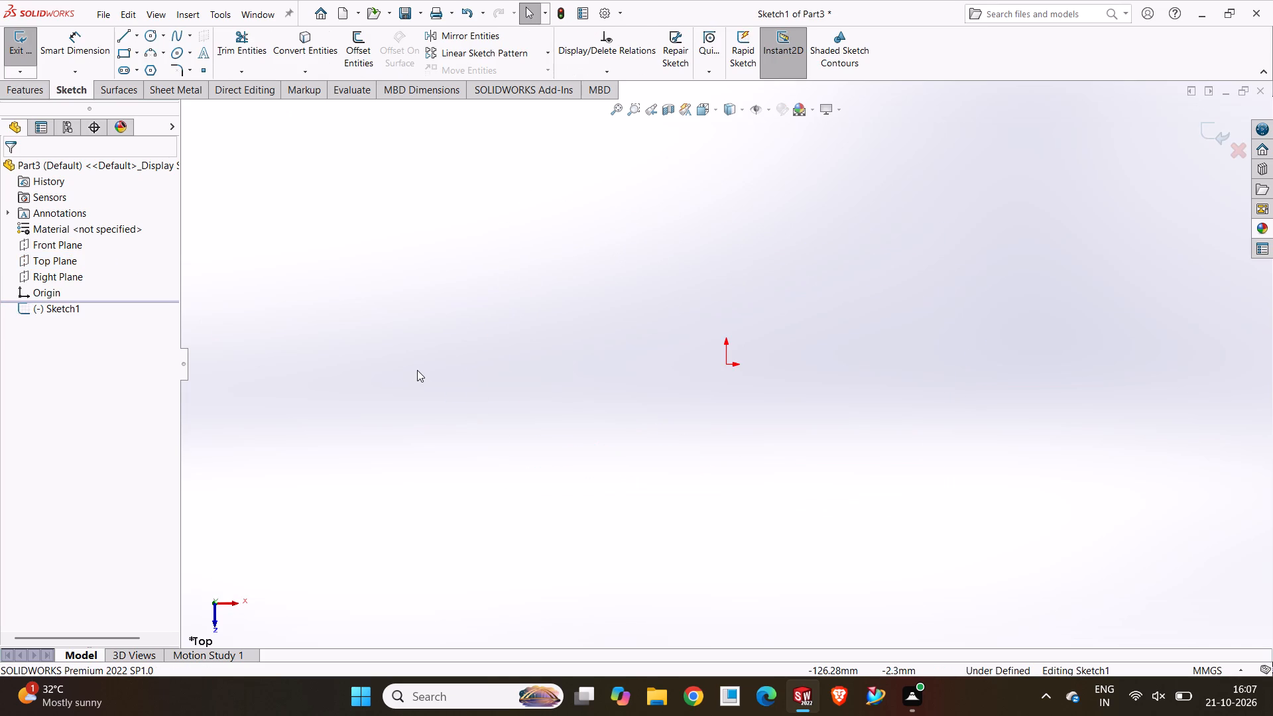
# Sketch two concentric circles centred on the origin, with radii of about 37 mm and 23 mm.
pyautogui.click(150, 34)
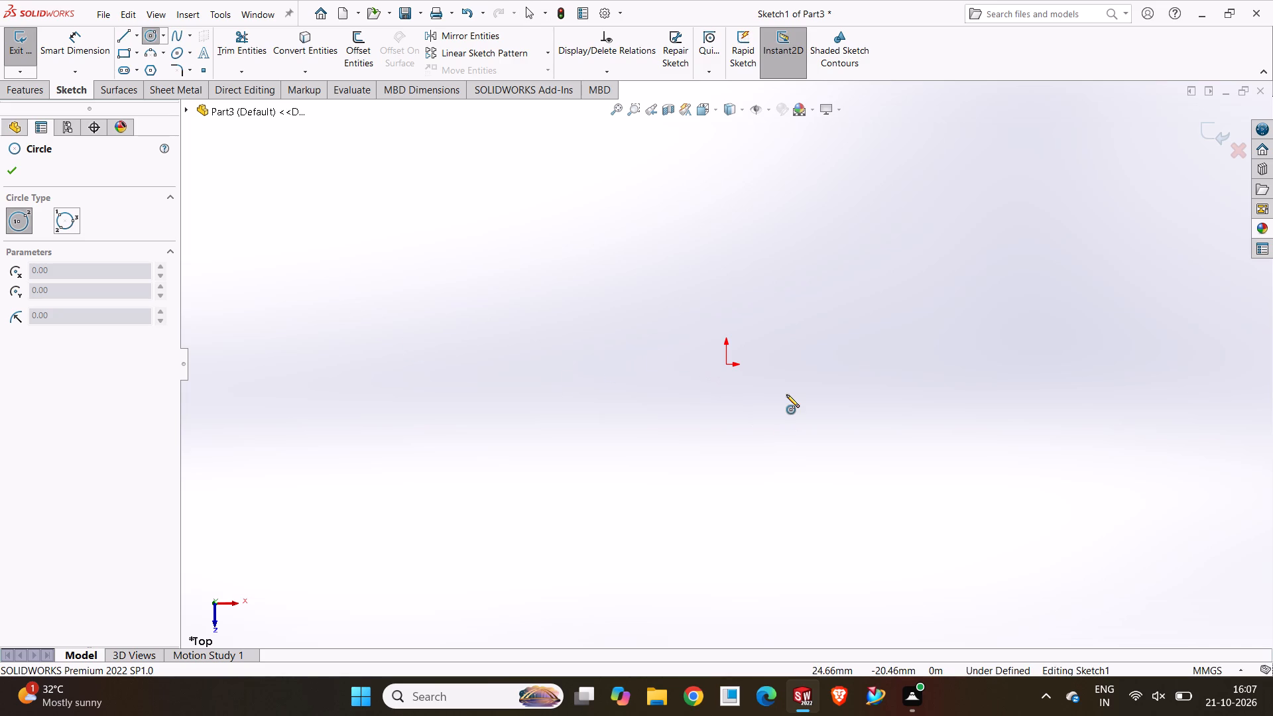
pyautogui.click(727, 363)
pyautogui.click(766, 282)
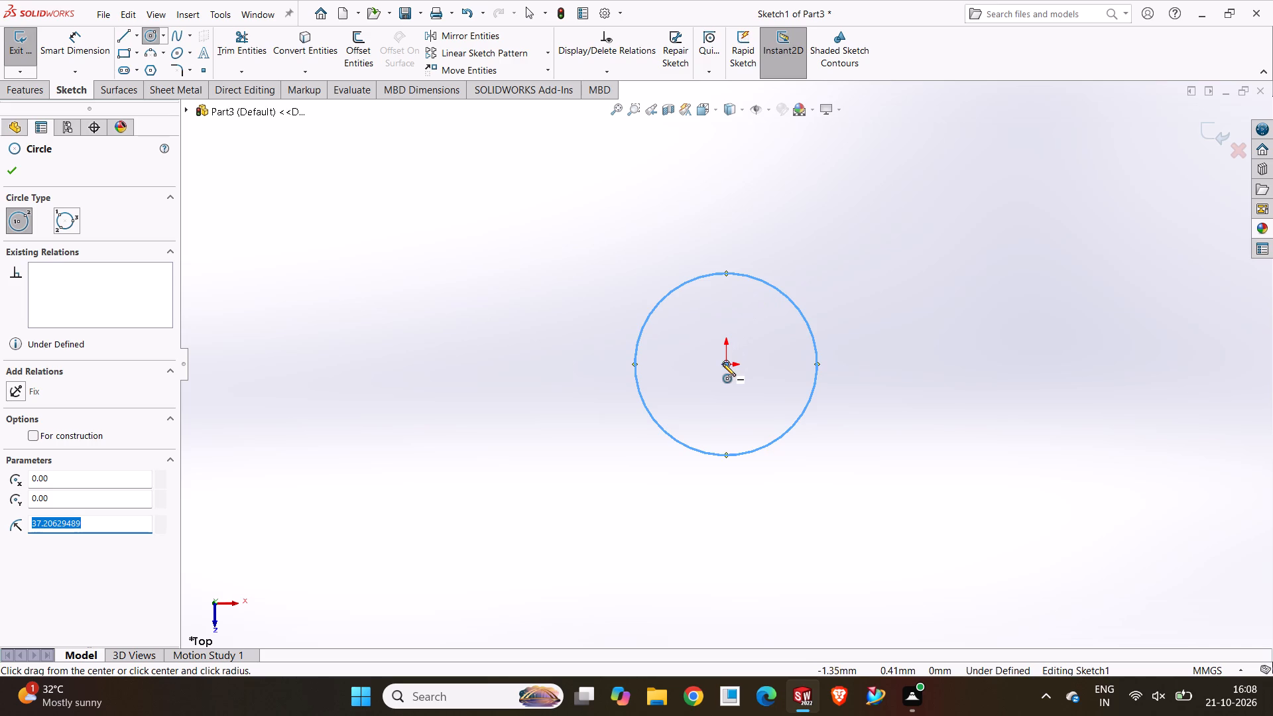
pyautogui.click(723, 363)
pyautogui.click(743, 310)
# Dimension the outer circle's diameter to 42 mm and the inner circle's diameter to 34 mm.
pyautogui.click(91, 56)
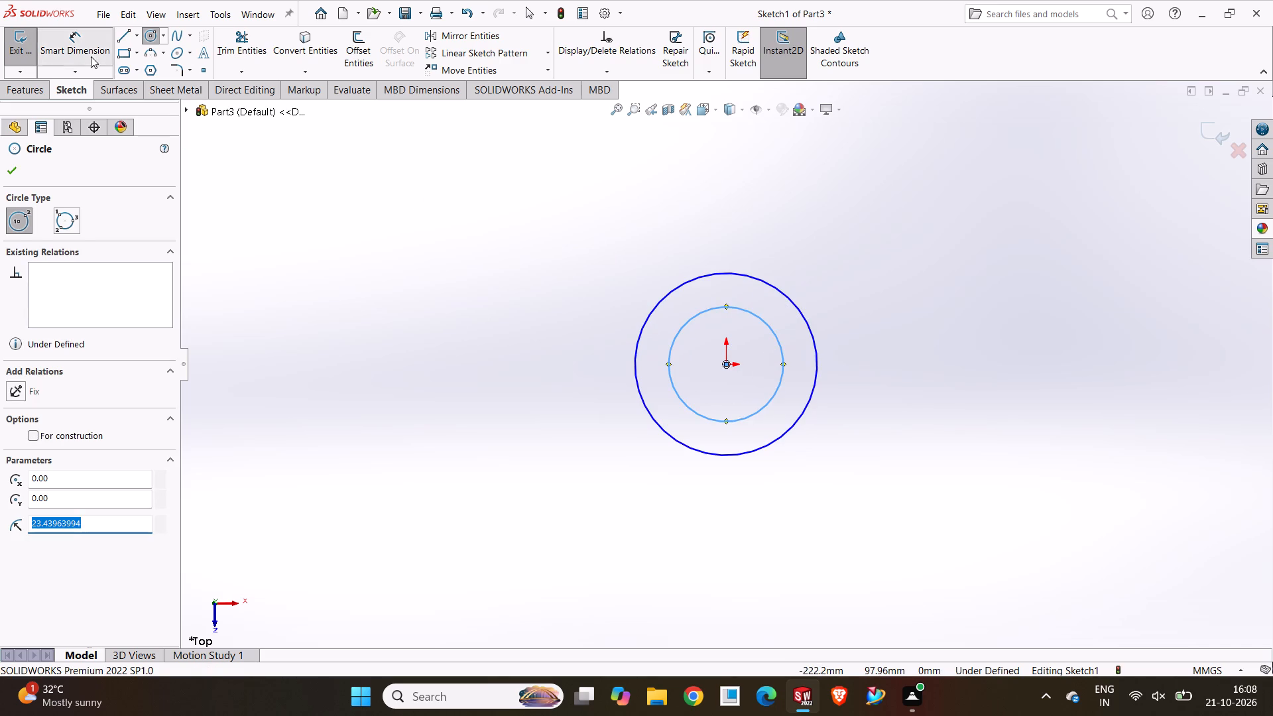
pyautogui.click(679, 286)
pyautogui.click(436, 438)
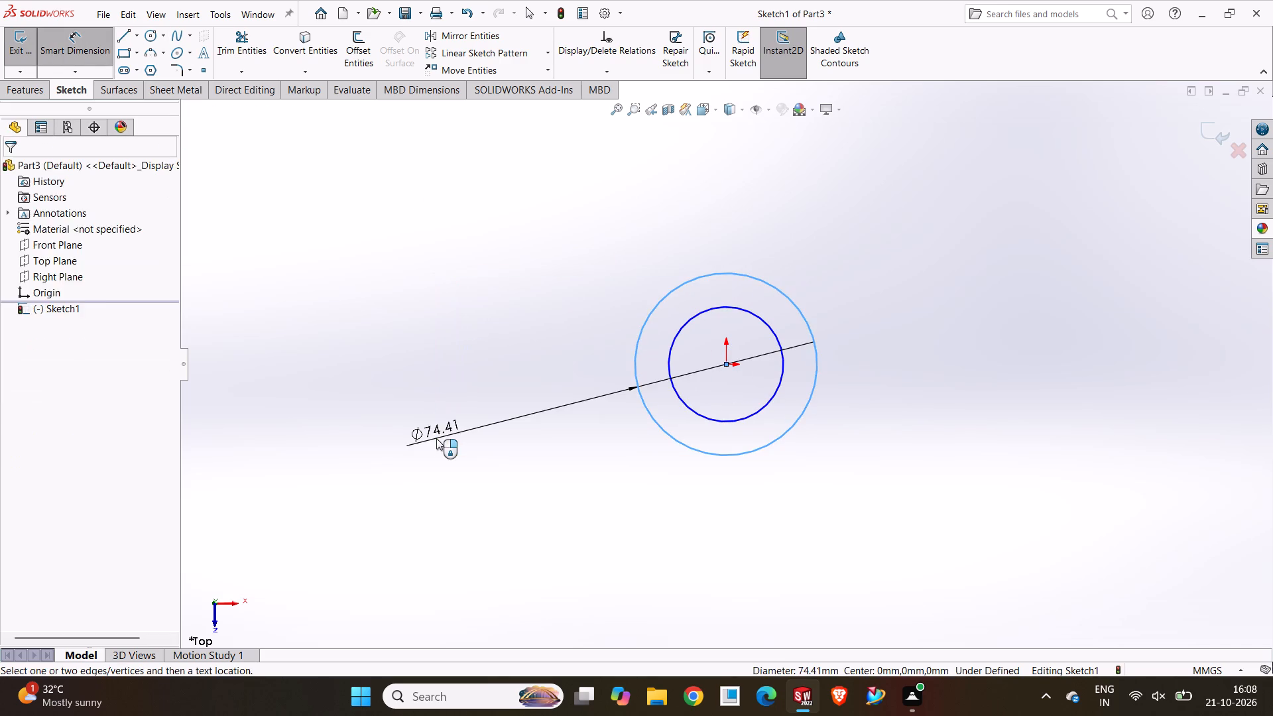
pyautogui.write('42')
pyautogui.press('Return')
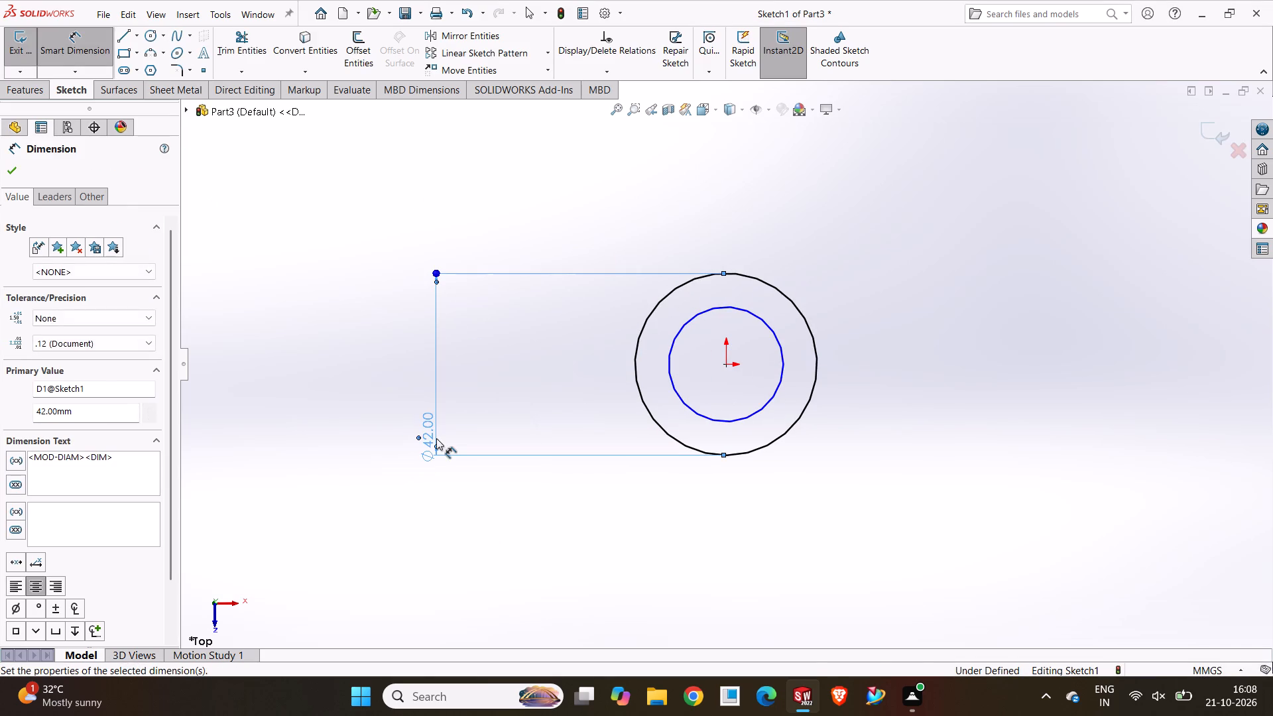
pyautogui.click(437, 540)
pyautogui.click(706, 422)
pyautogui.click(859, 205)
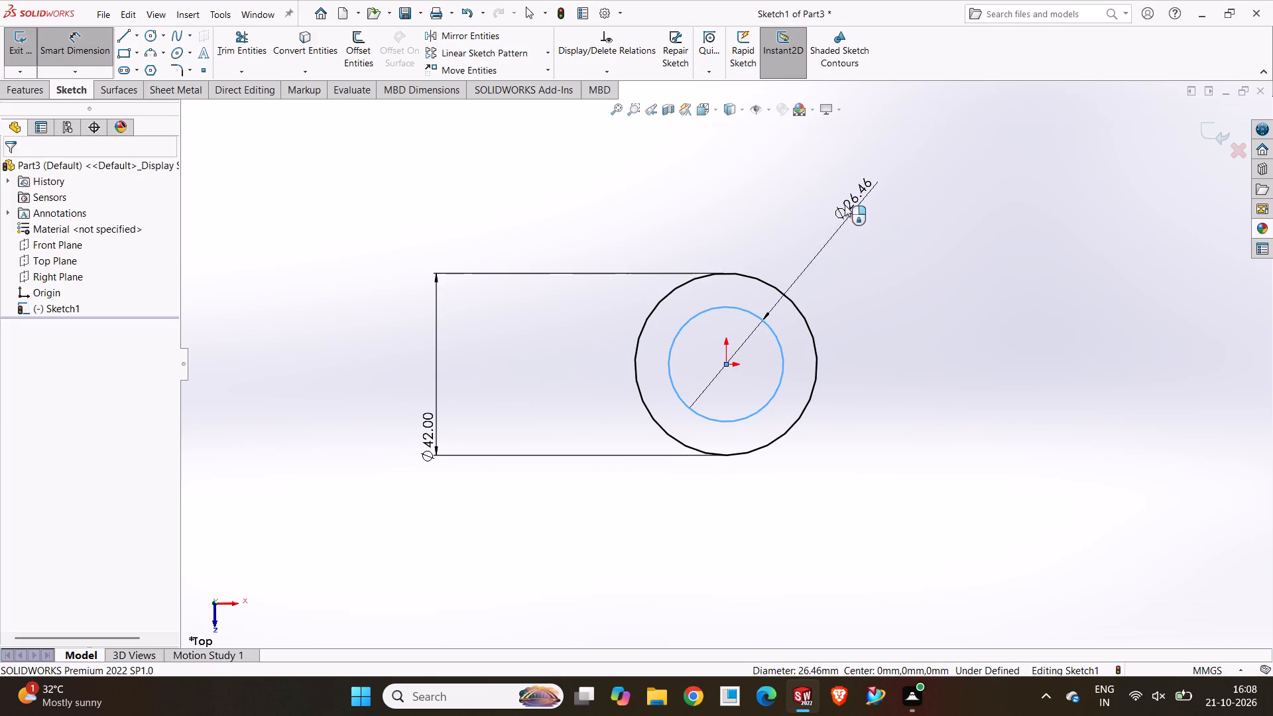
pyautogui.write('34')
pyautogui.press('Return')
pyautogui.click(974, 285)
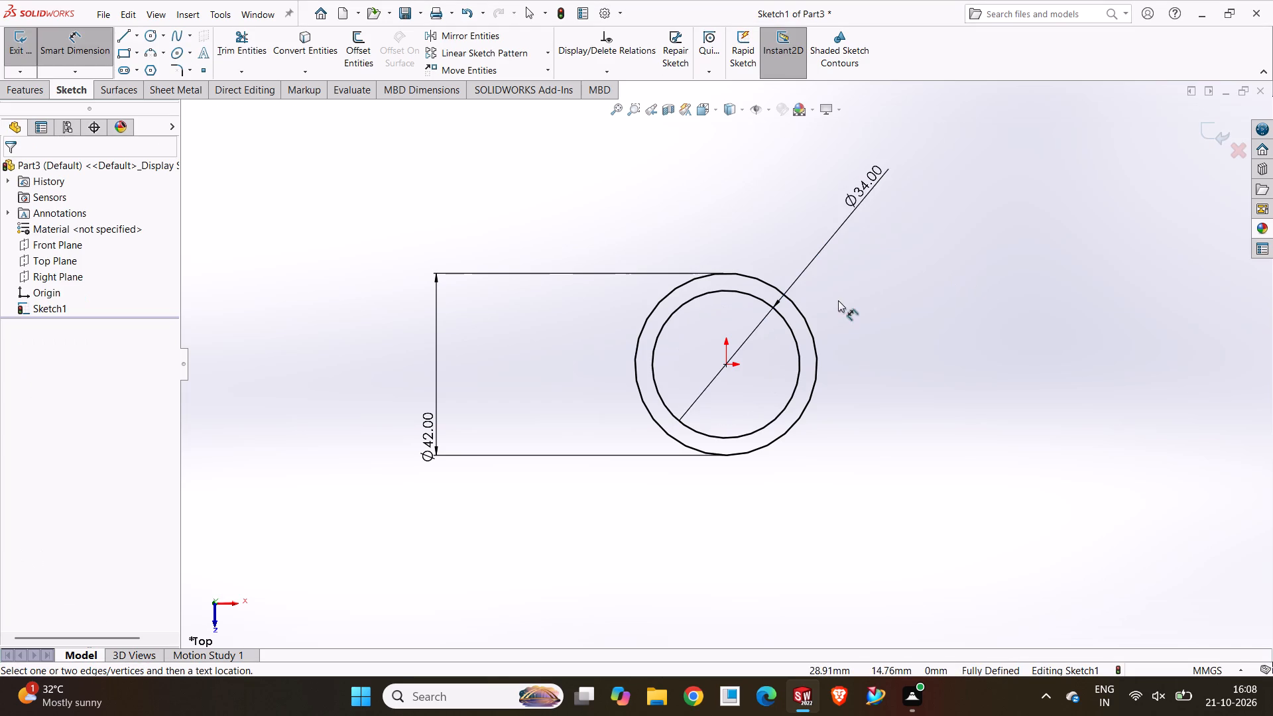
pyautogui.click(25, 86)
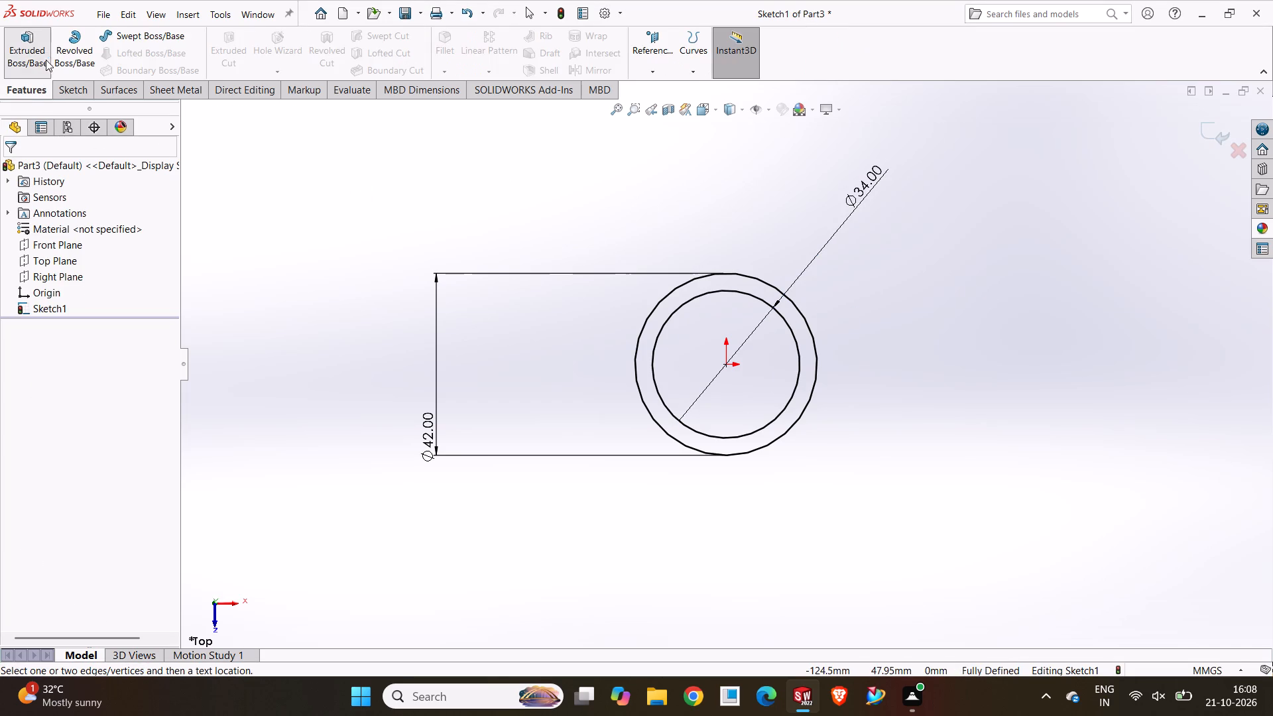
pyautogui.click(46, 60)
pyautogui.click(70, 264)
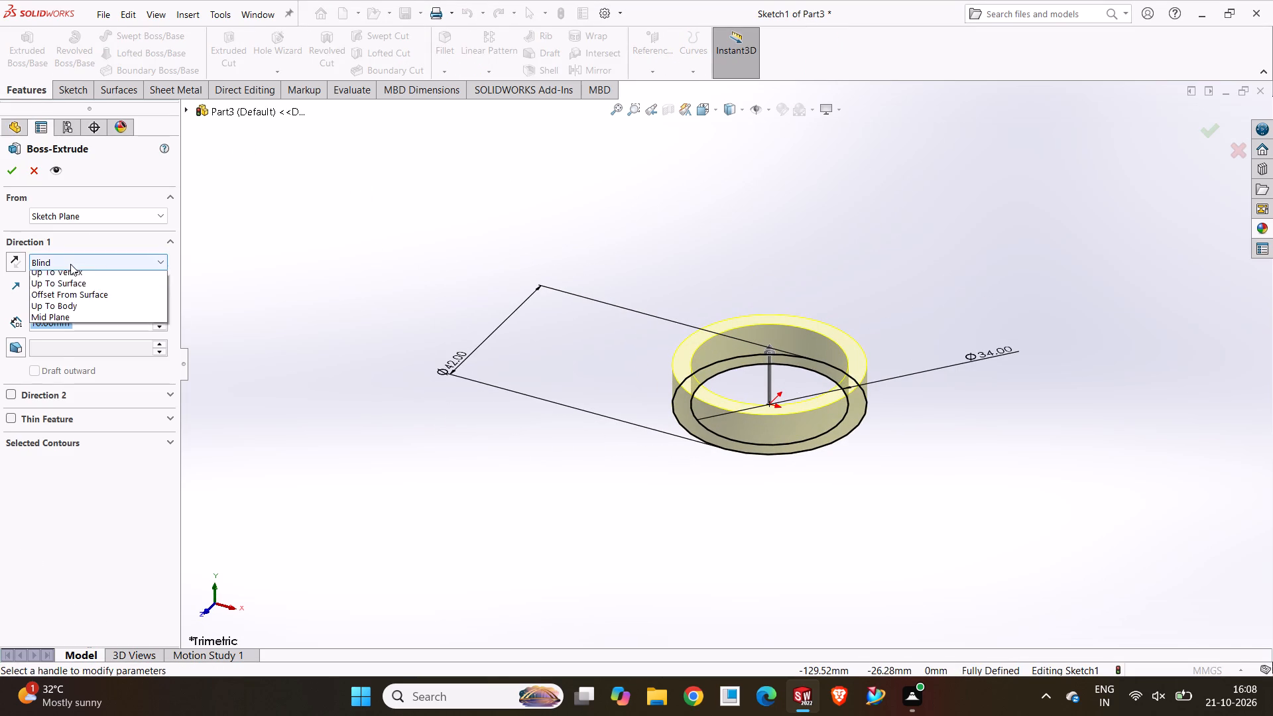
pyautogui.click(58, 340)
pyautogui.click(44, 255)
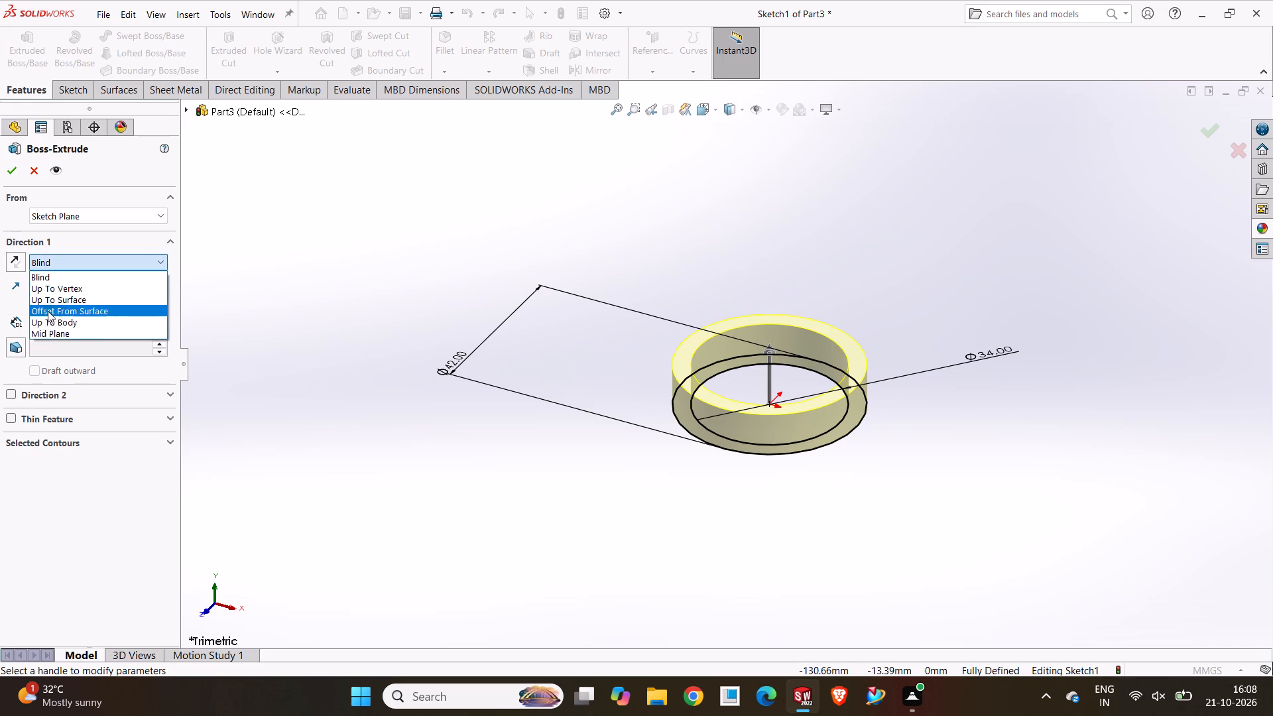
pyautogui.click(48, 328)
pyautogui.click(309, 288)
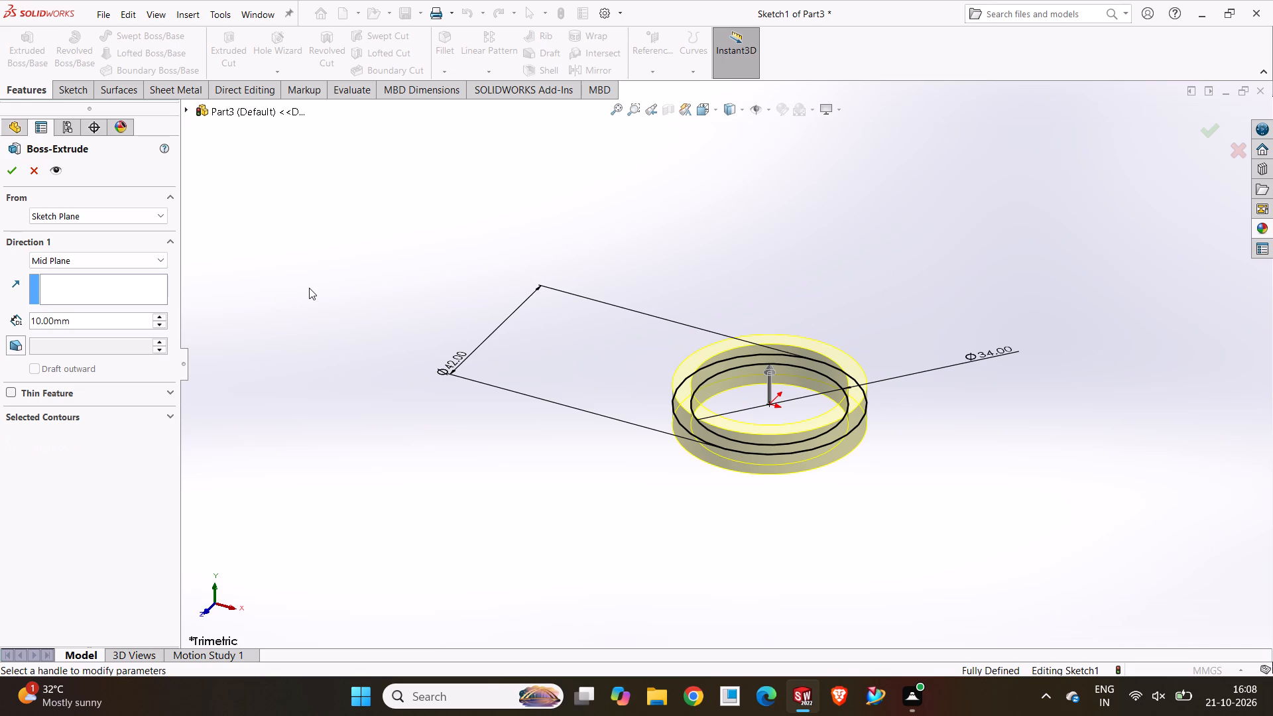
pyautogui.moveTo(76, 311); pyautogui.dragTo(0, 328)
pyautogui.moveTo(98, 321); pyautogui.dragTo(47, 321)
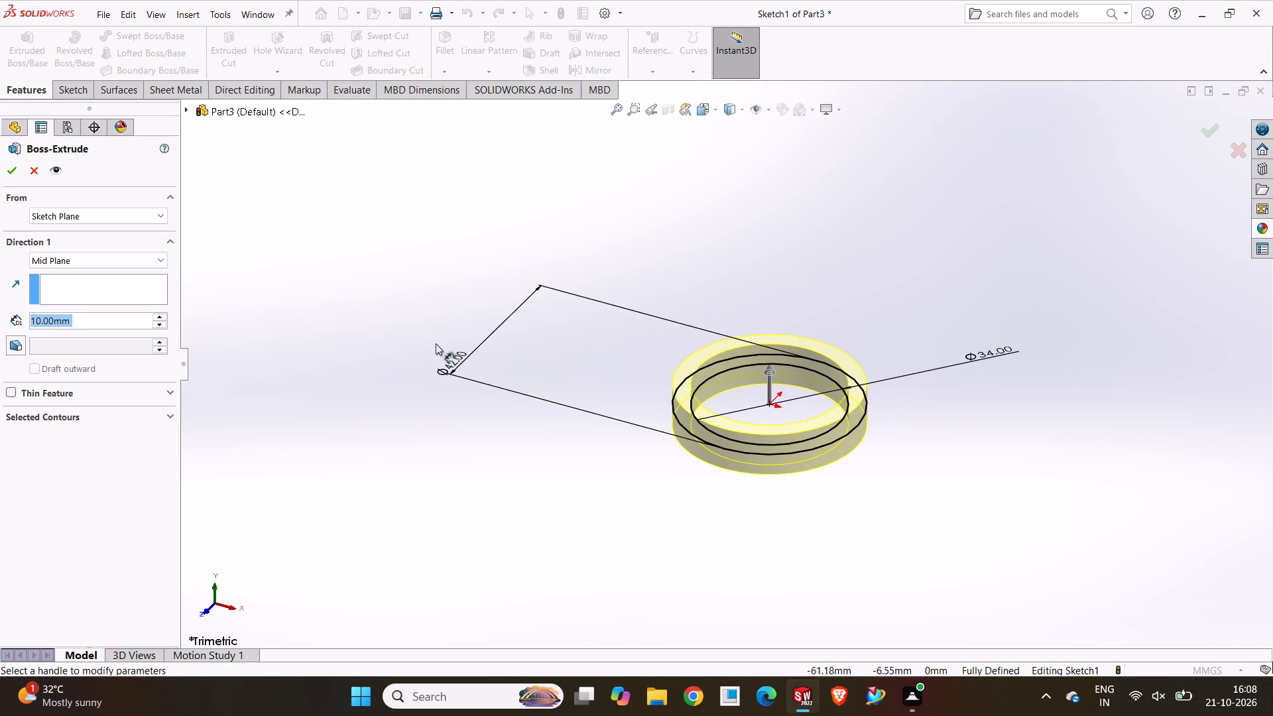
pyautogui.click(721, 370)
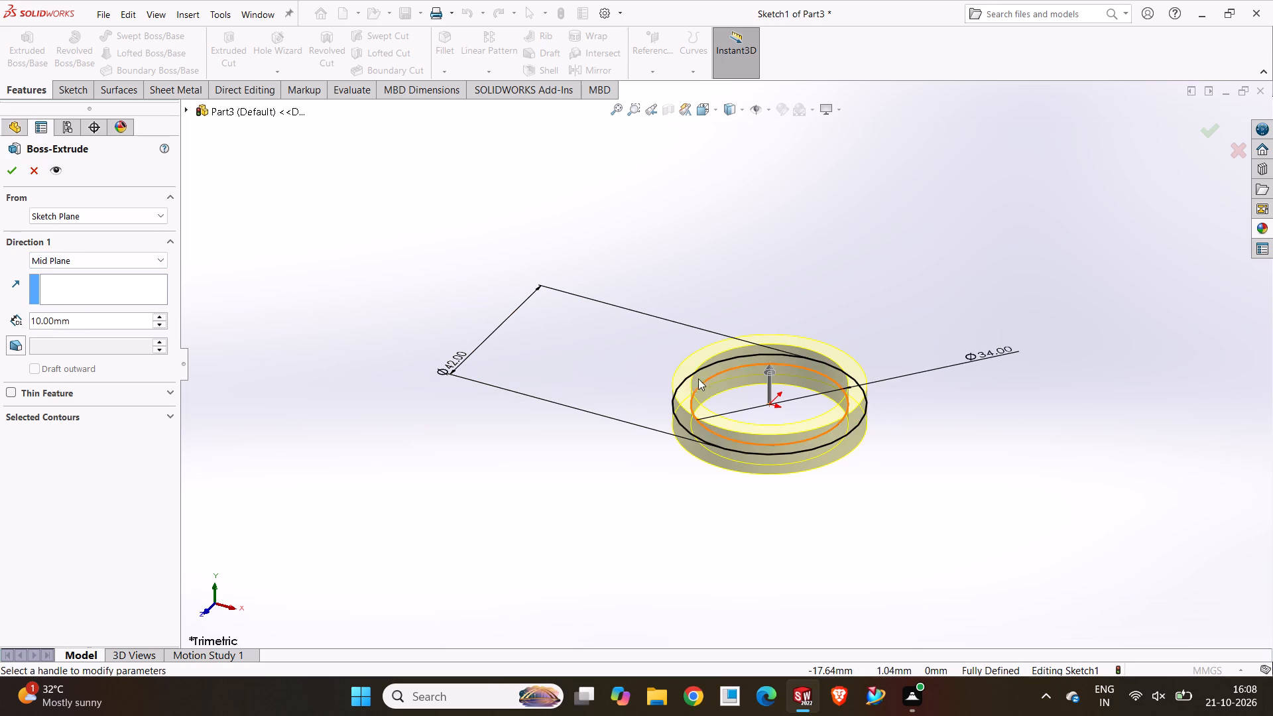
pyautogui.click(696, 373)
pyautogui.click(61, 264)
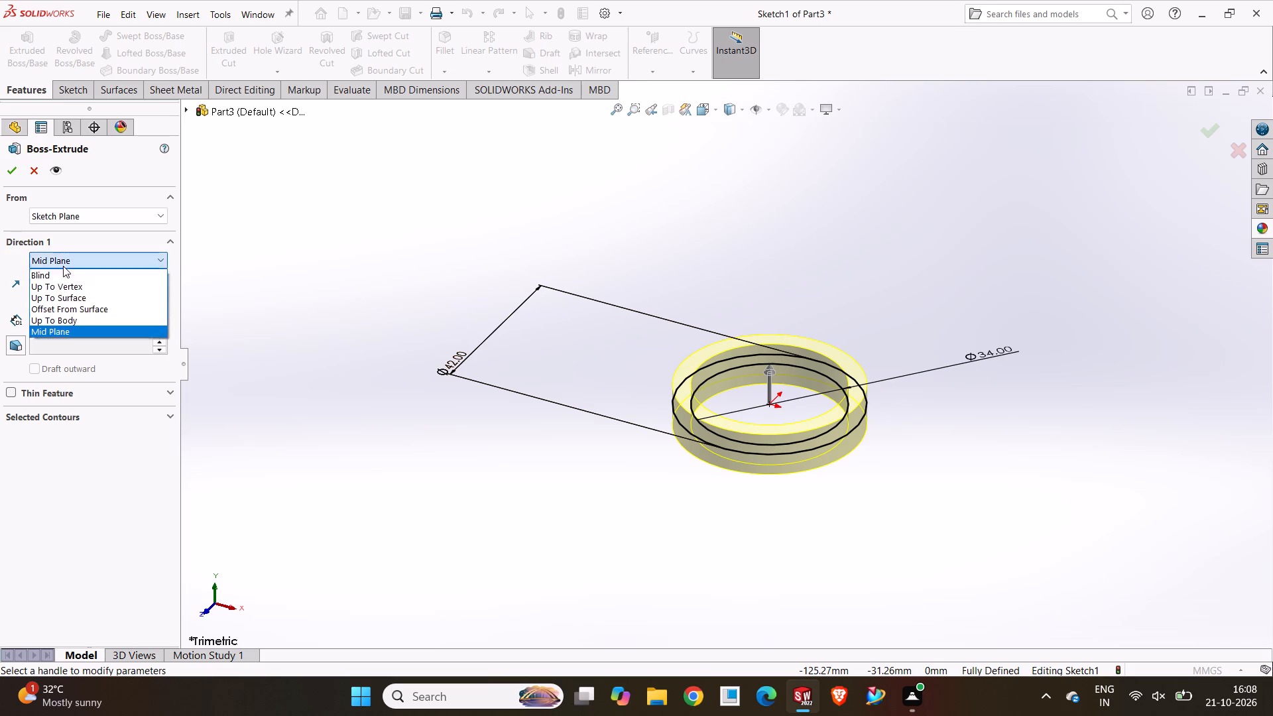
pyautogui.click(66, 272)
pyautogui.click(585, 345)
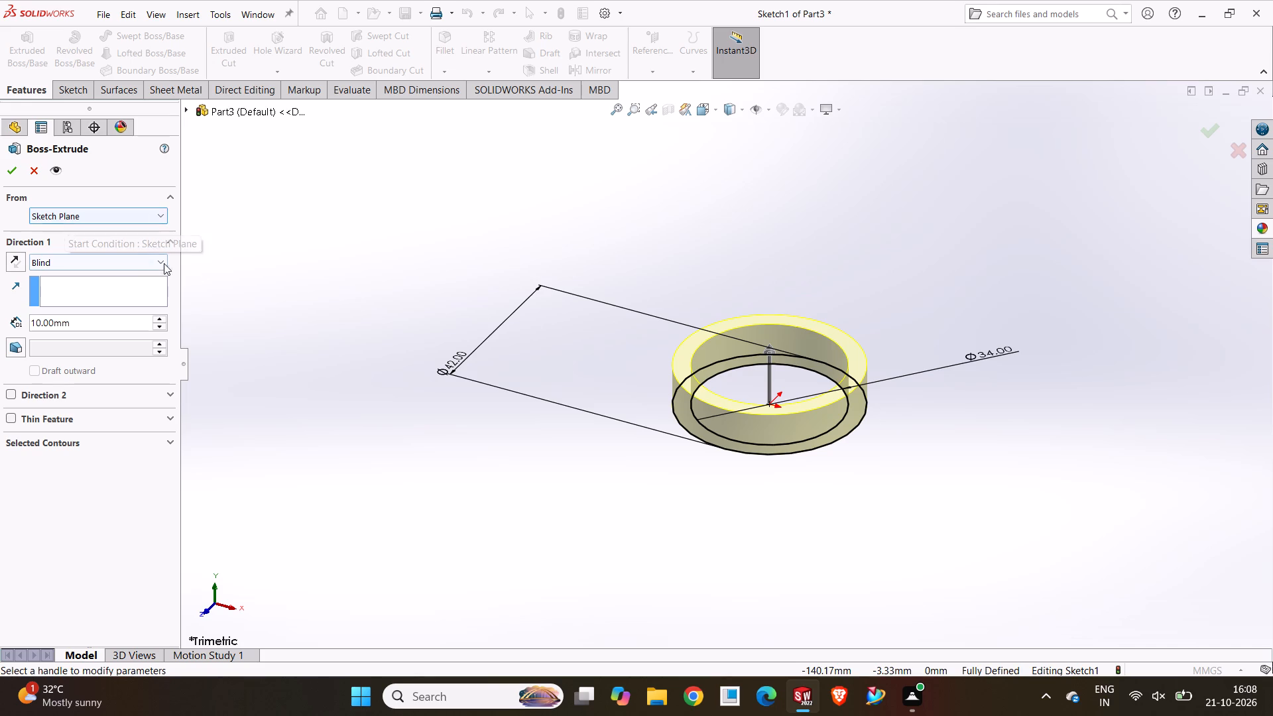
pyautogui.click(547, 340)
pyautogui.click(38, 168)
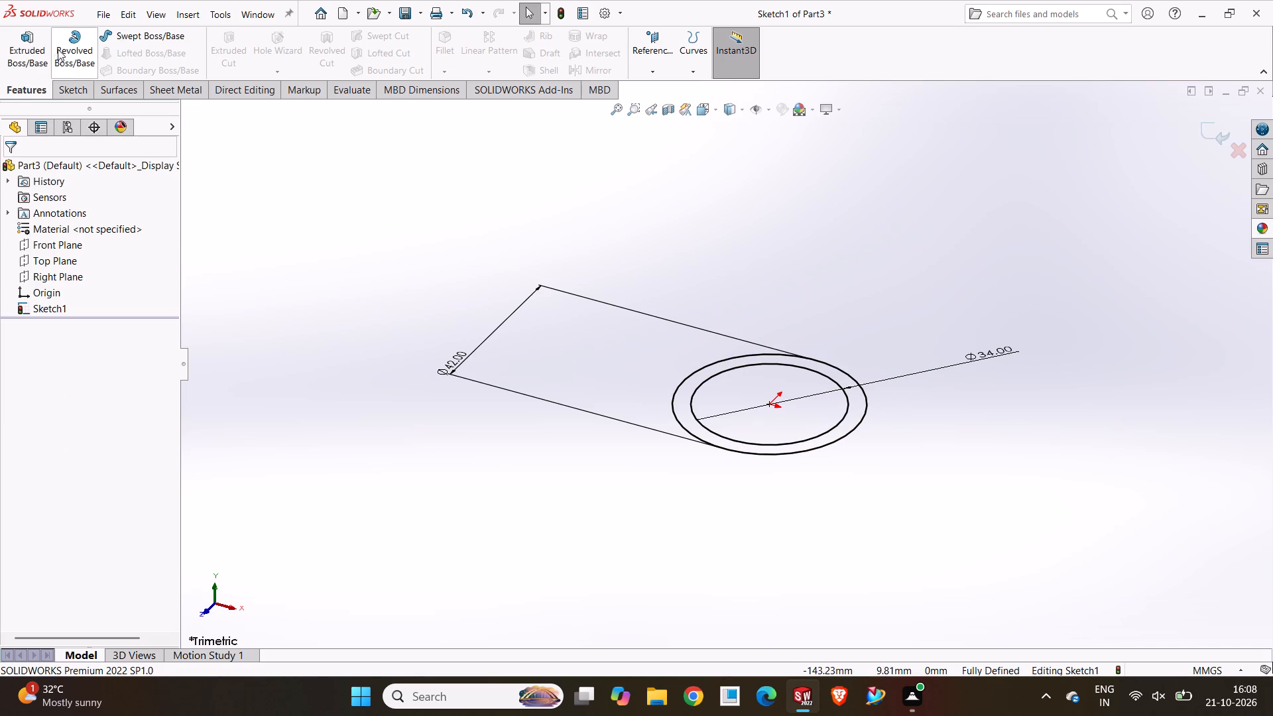
# Extrude the full outer-circle contour as a solid boss, Mid Plane, 27 mm deep.
pyautogui.click(13, 47)
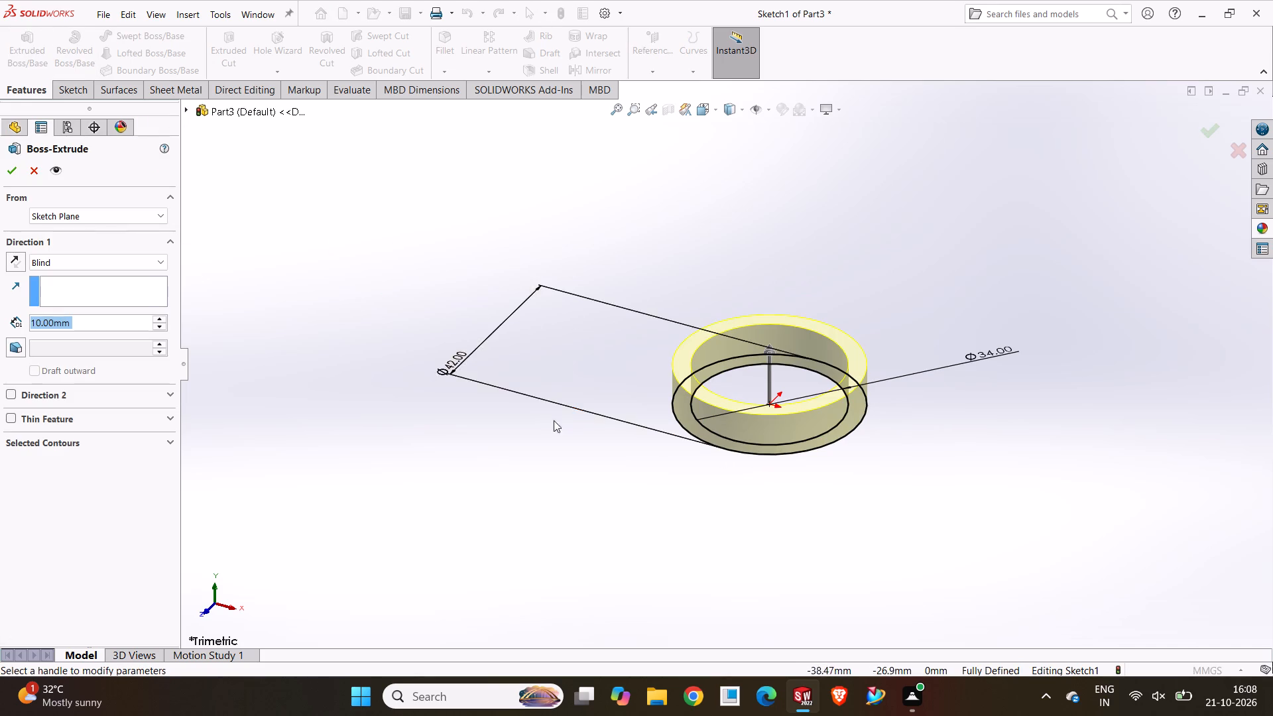
pyautogui.moveTo(554, 420); pyautogui.dragTo(530, 522, button='middle')
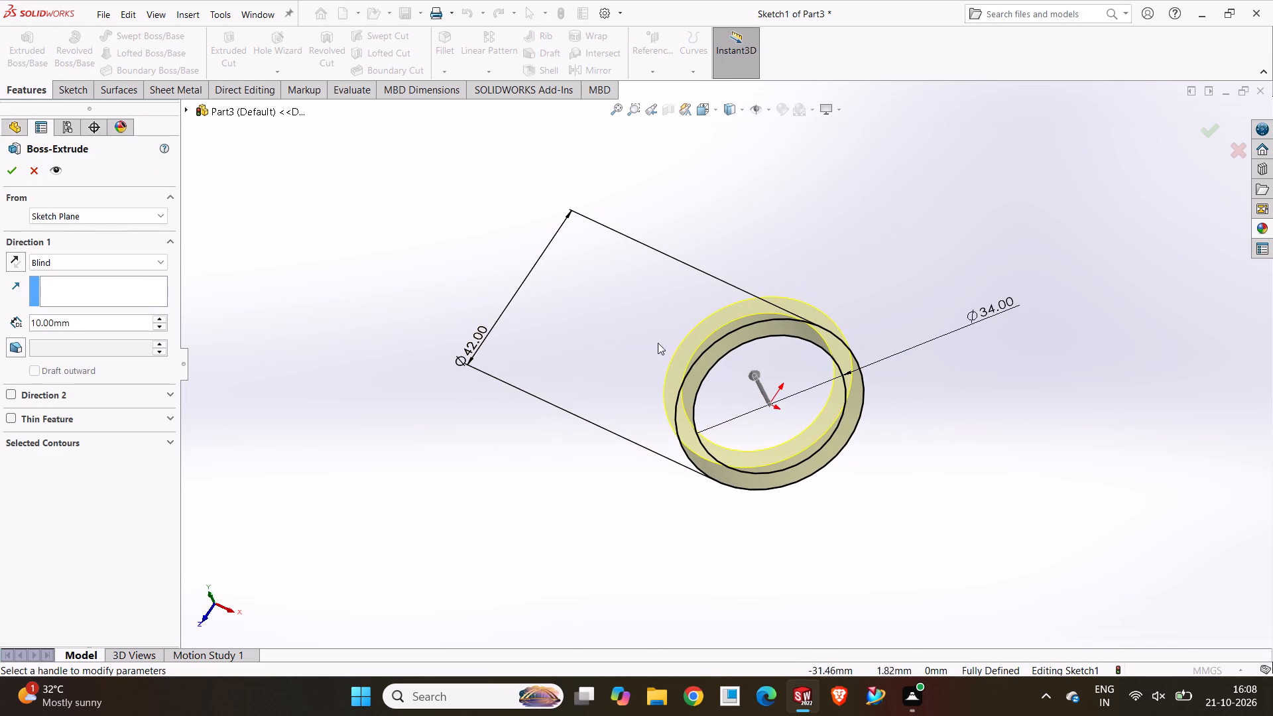
pyautogui.click(764, 334)
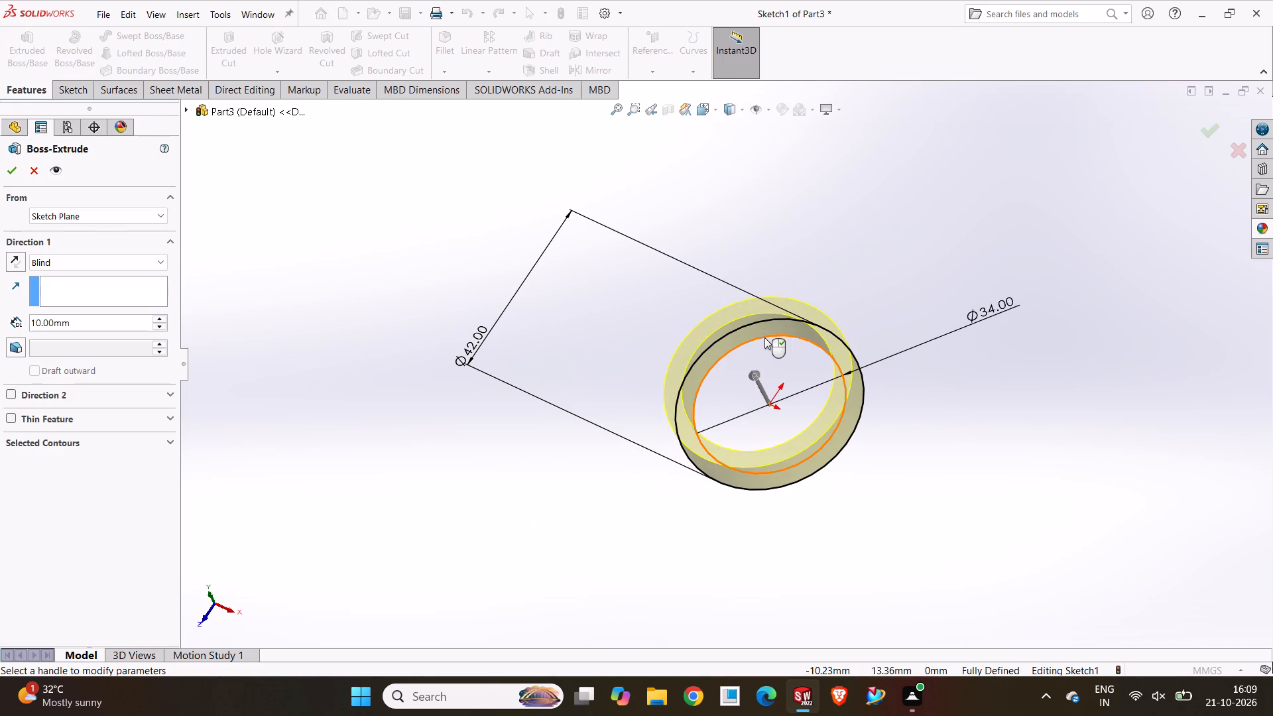
pyautogui.click(764, 337)
pyautogui.click(764, 323)
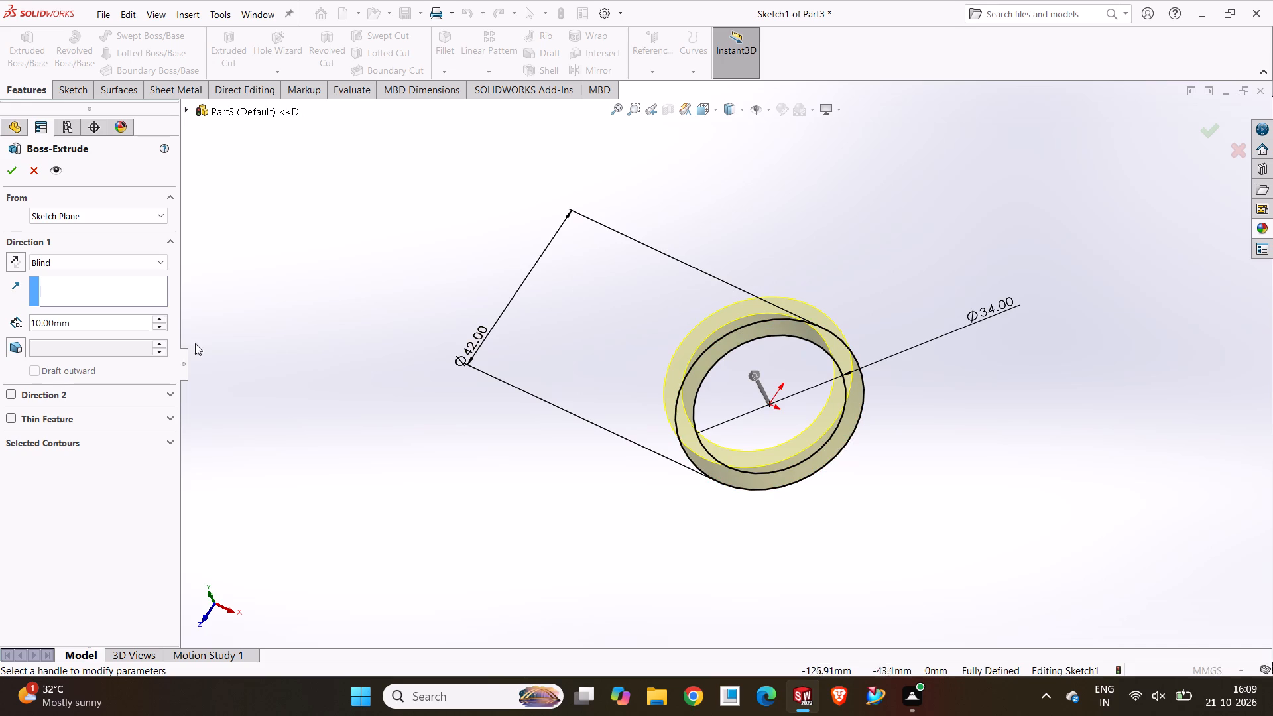
pyautogui.click(108, 435)
pyautogui.click(108, 440)
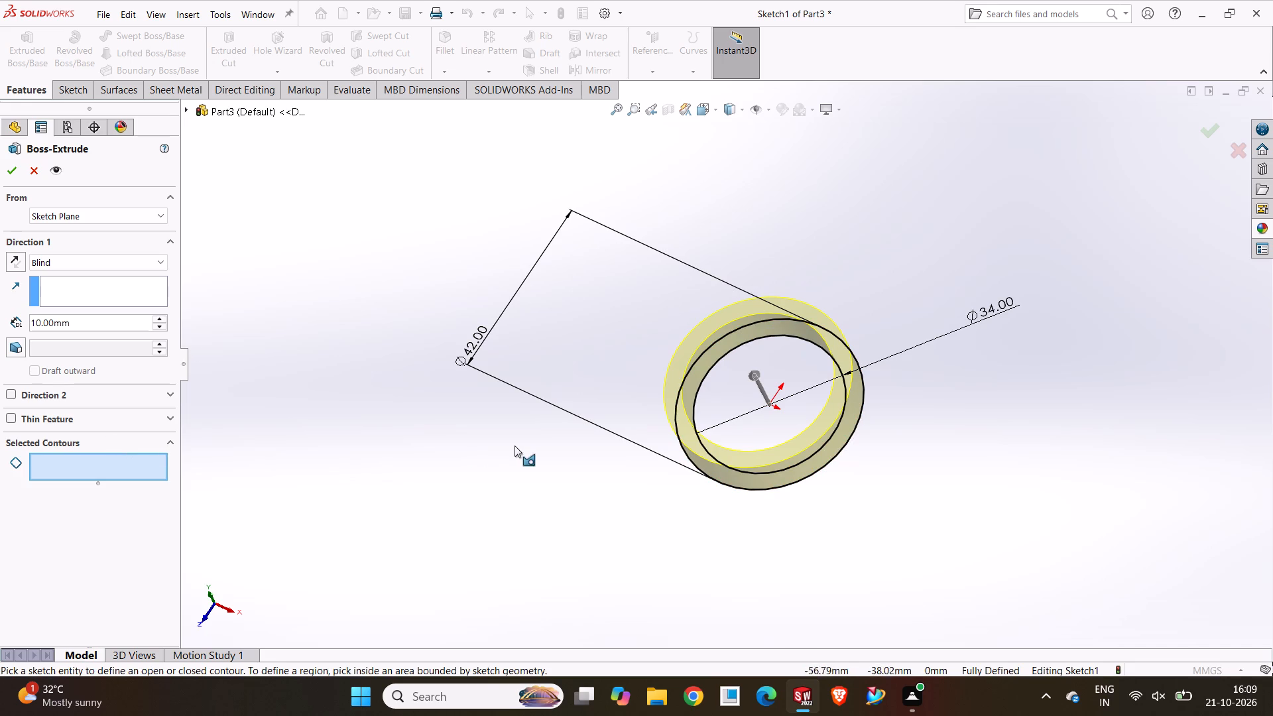
pyautogui.click(799, 482)
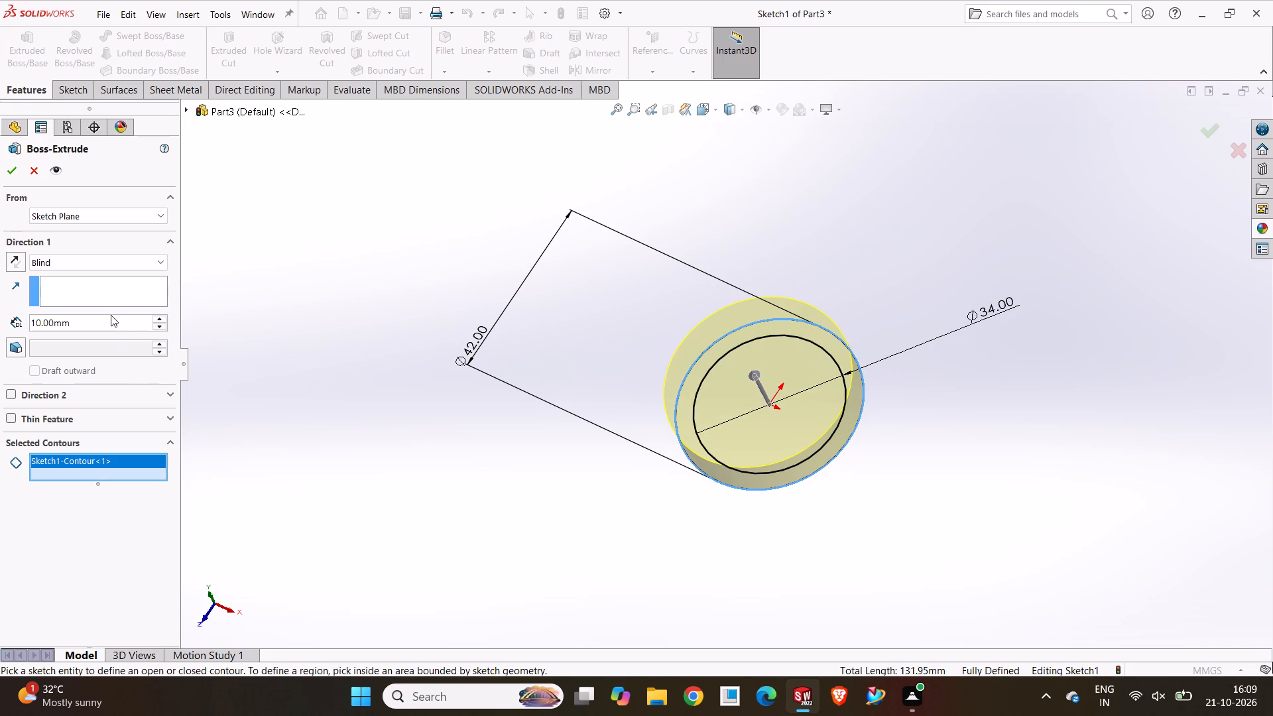
pyautogui.click(113, 270)
pyautogui.click(96, 333)
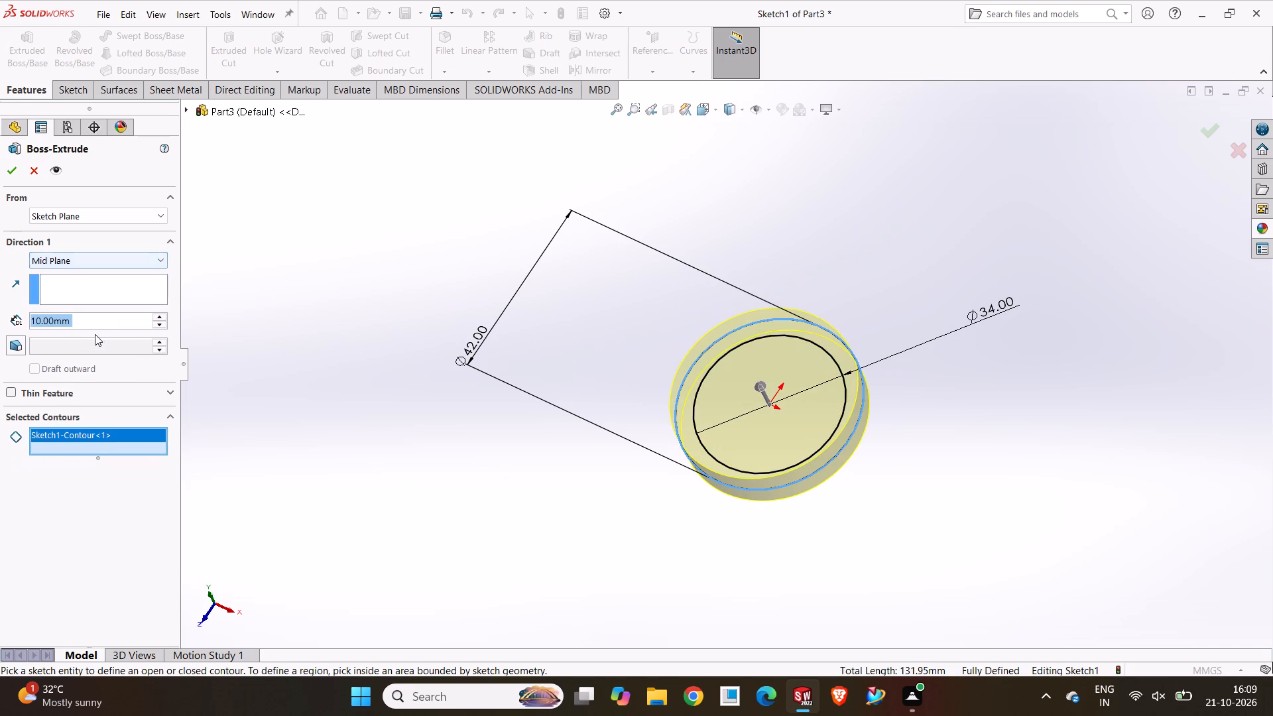
pyautogui.moveTo(92, 326); pyautogui.dragTo(38, 317)
pyautogui.write('27')
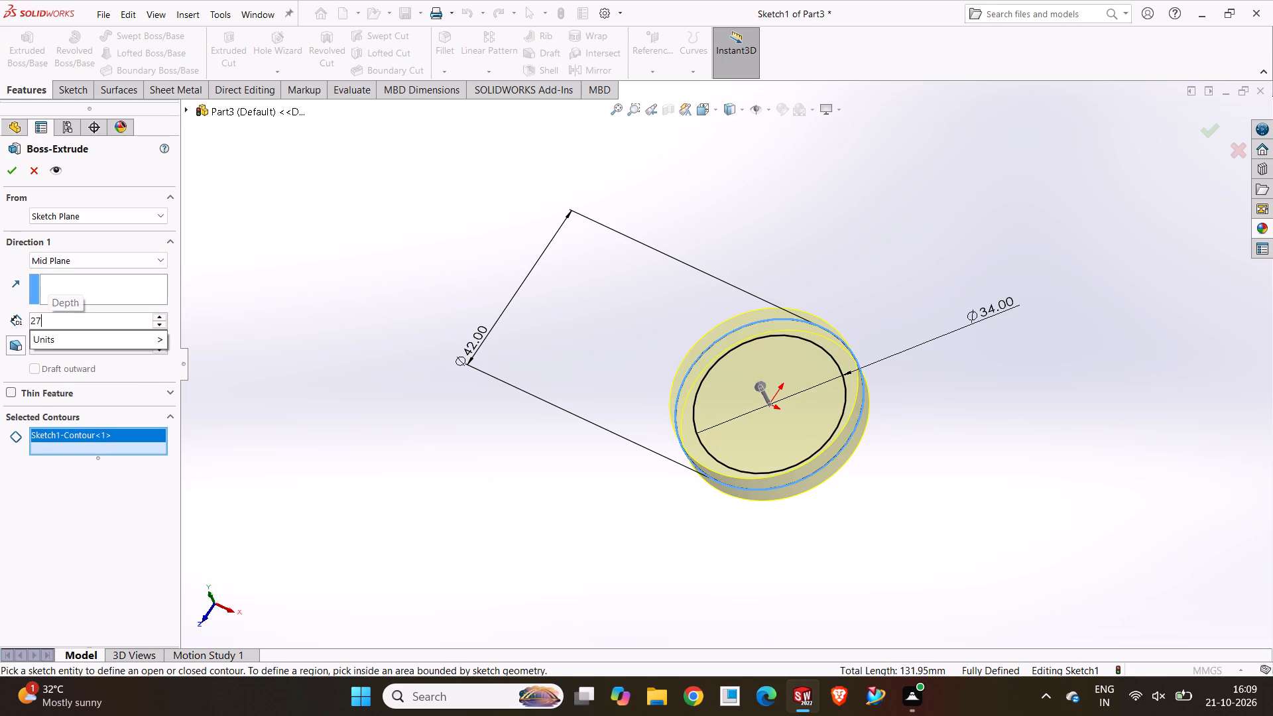
pyautogui.press('Return')
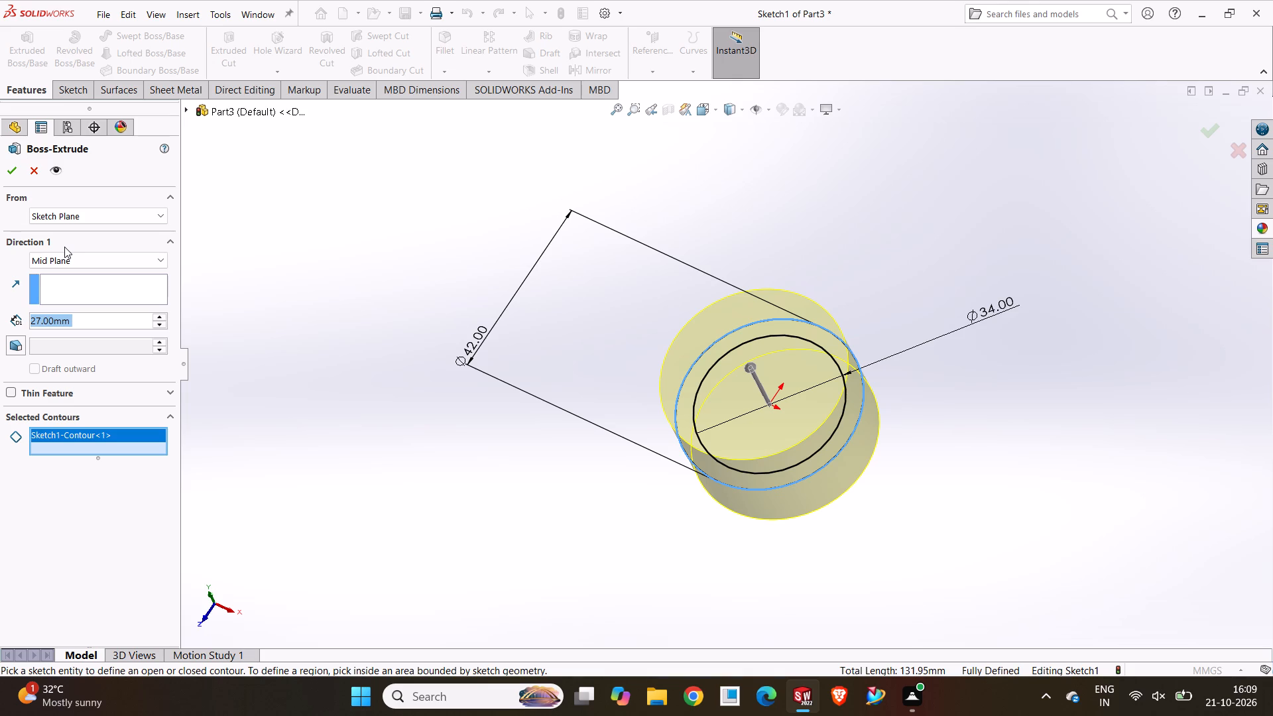
pyautogui.click(9, 162)
pyautogui.click(373, 261)
# Apply a golden-yellow colour appearance to the whole part, with RGB values 255, 194, 0.
pyautogui.moveTo(570, 399); pyautogui.dragTo(613, 265, button='middle')
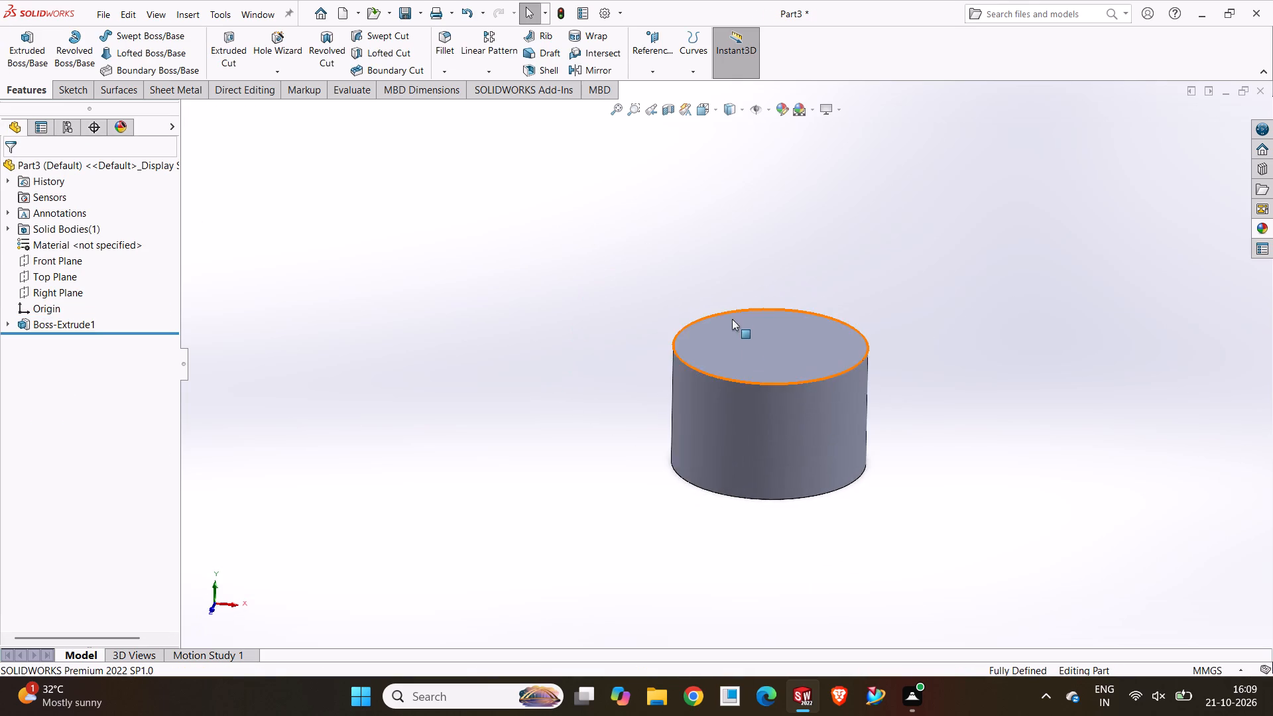
pyautogui.scroll(-3, 745, 347)
pyautogui.scroll(2, 754, 358)
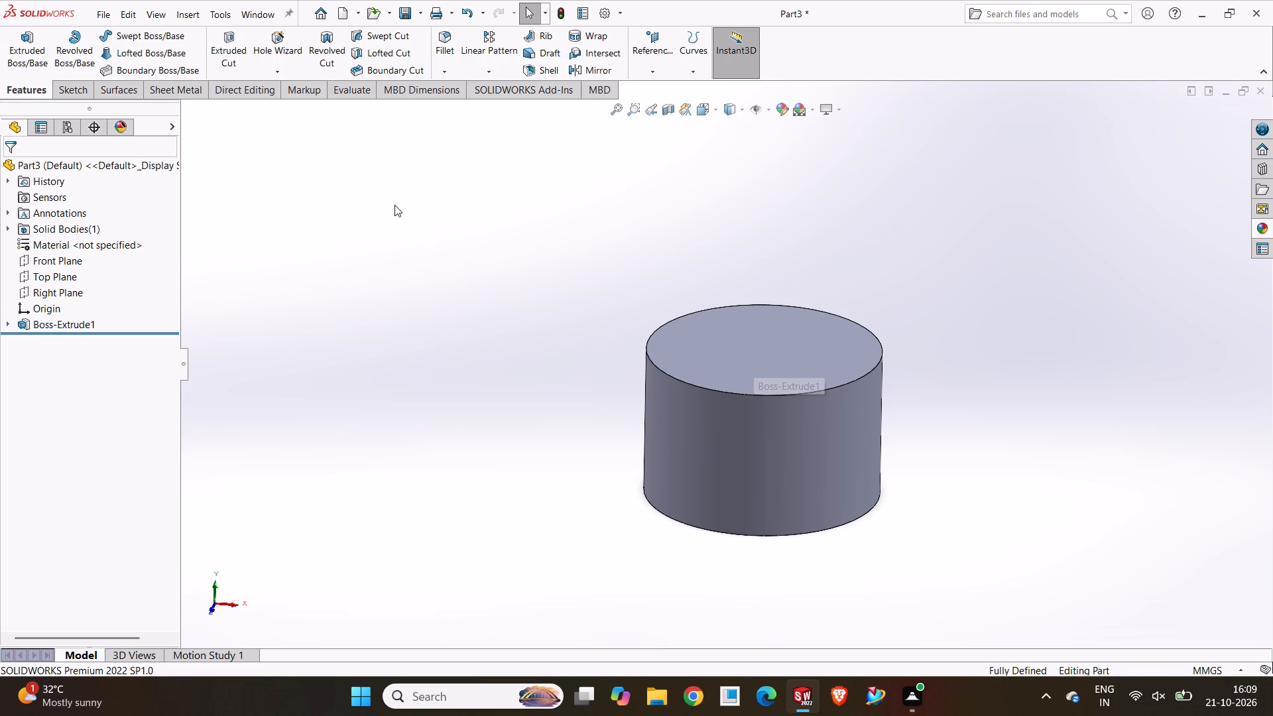
pyautogui.click(76, 167)
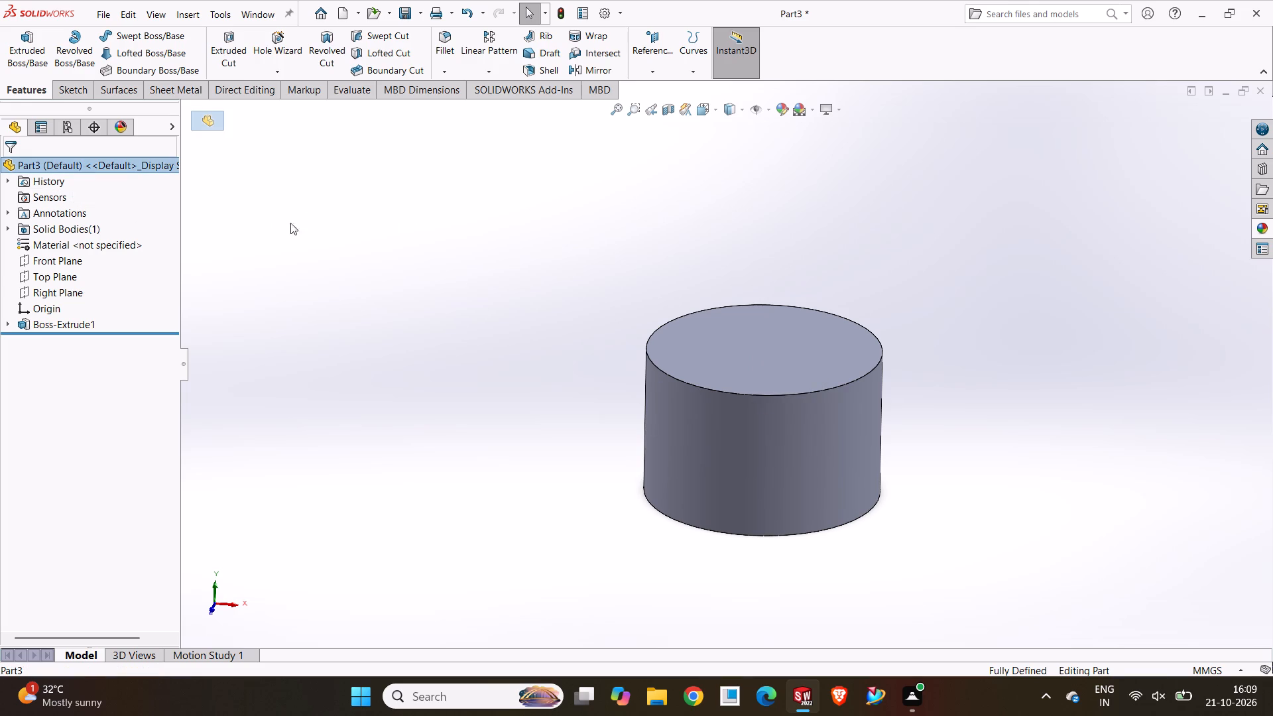
pyautogui.click(788, 111)
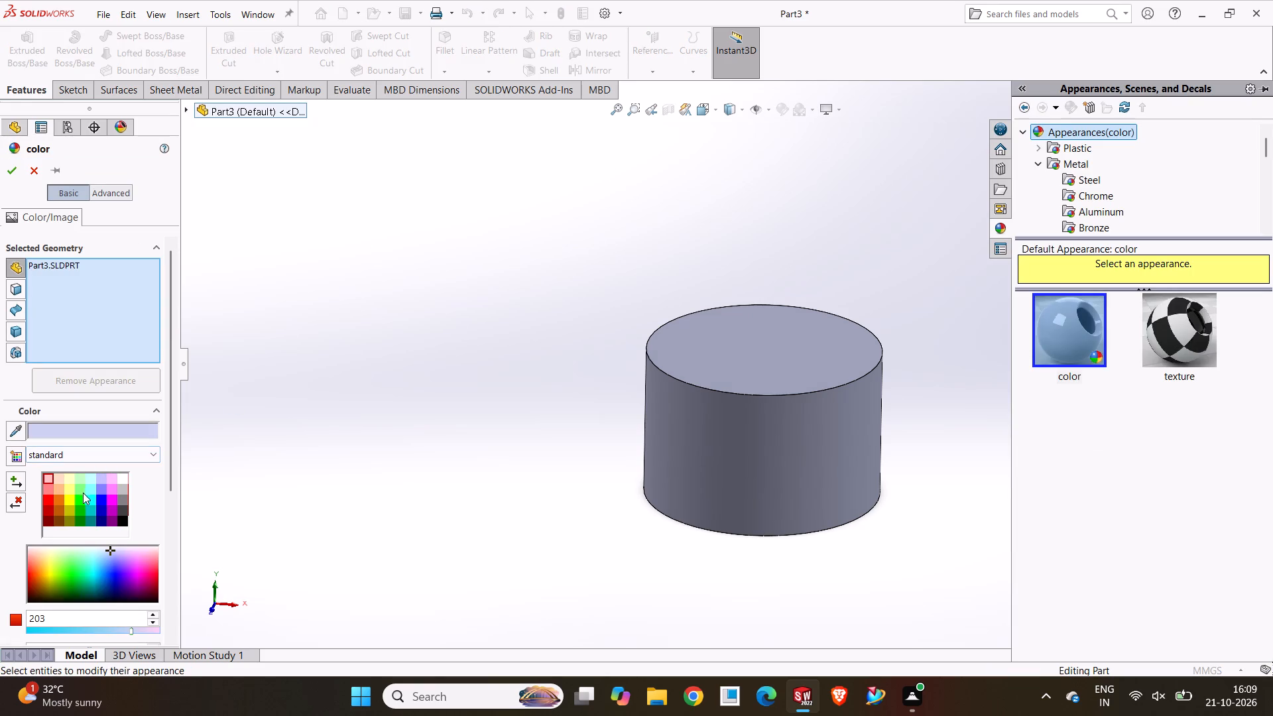
pyautogui.click(70, 502)
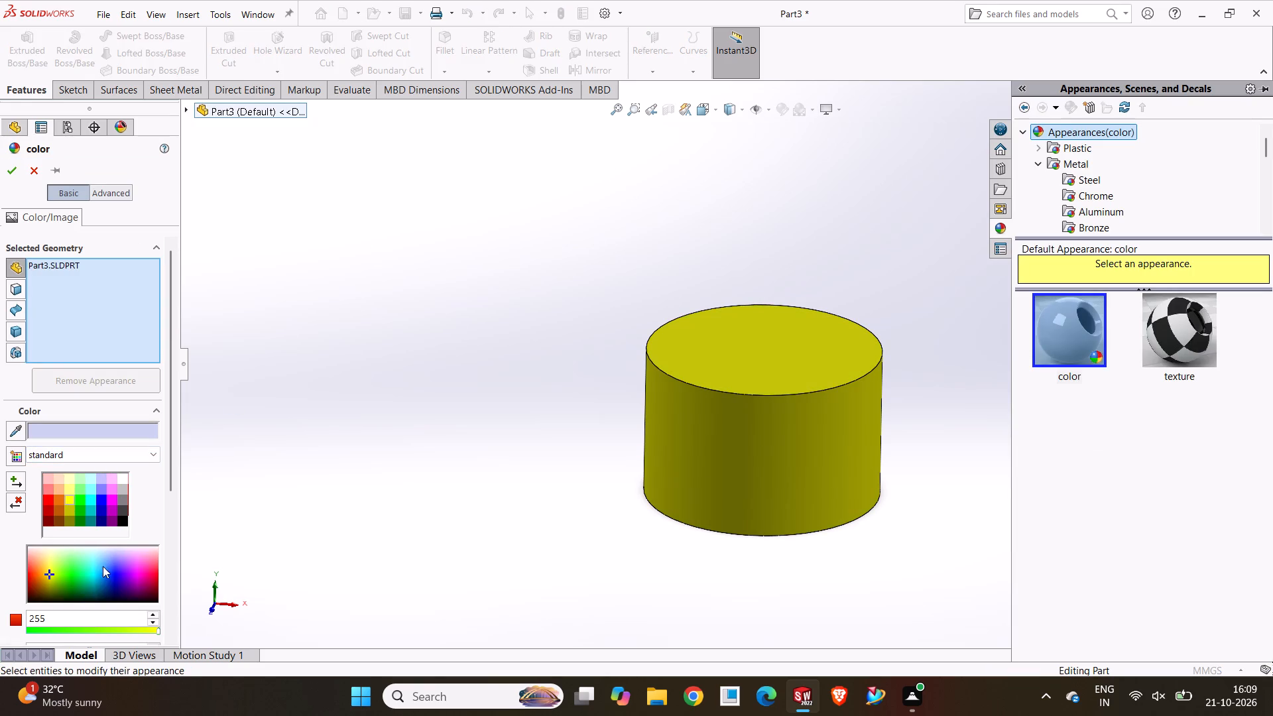
pyautogui.scroll(-2, 105, 560)
pyautogui.moveTo(154, 443); pyautogui.dragTo(145, 443)
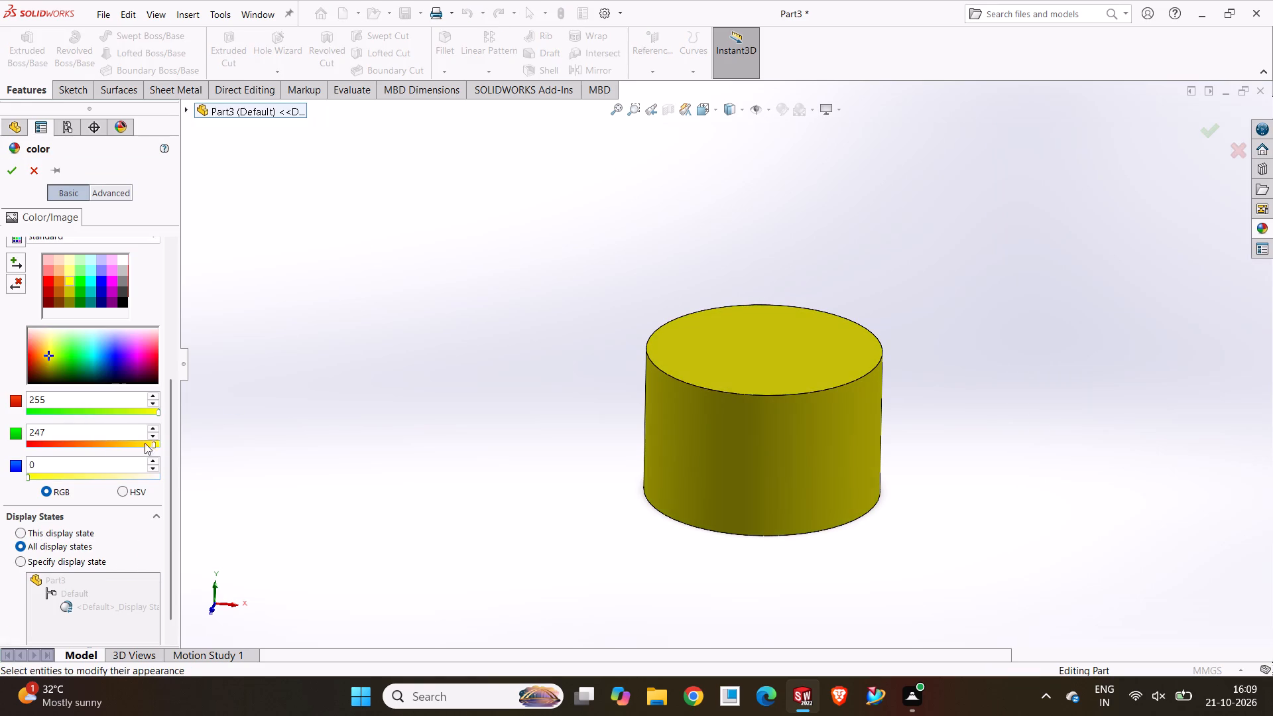
pyautogui.moveTo(145, 443); pyautogui.dragTo(129, 448)
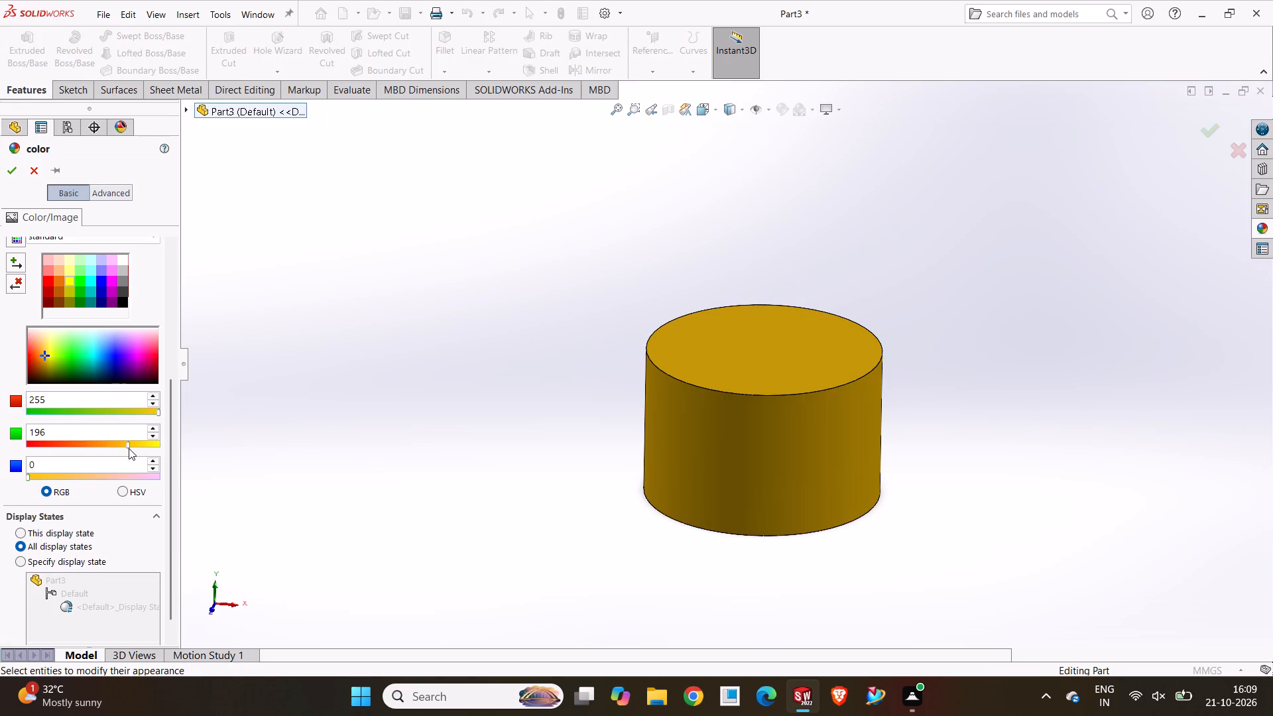
pyautogui.moveTo(129, 448); pyautogui.dragTo(127, 448)
pyautogui.moveTo(19, 175); pyautogui.dragTo(49, 180)
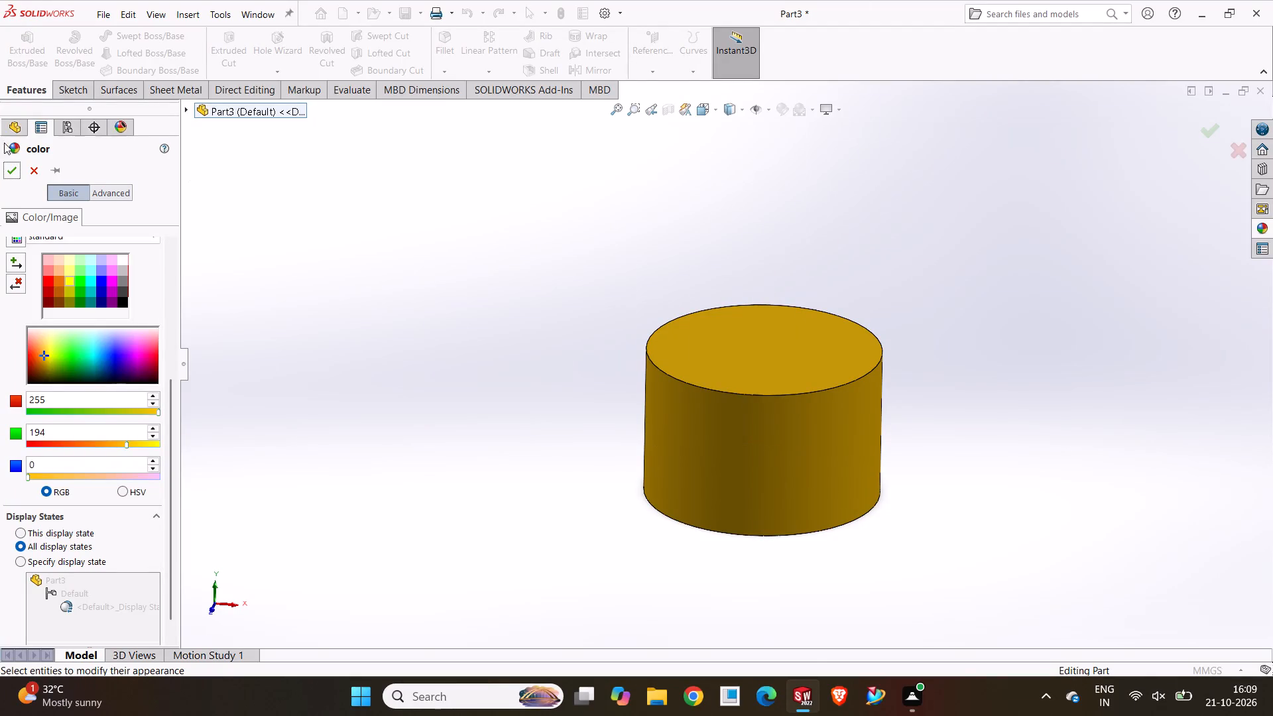
pyautogui.click(8, 167)
pyautogui.click(628, 345)
pyautogui.scroll(-1, 723, 406)
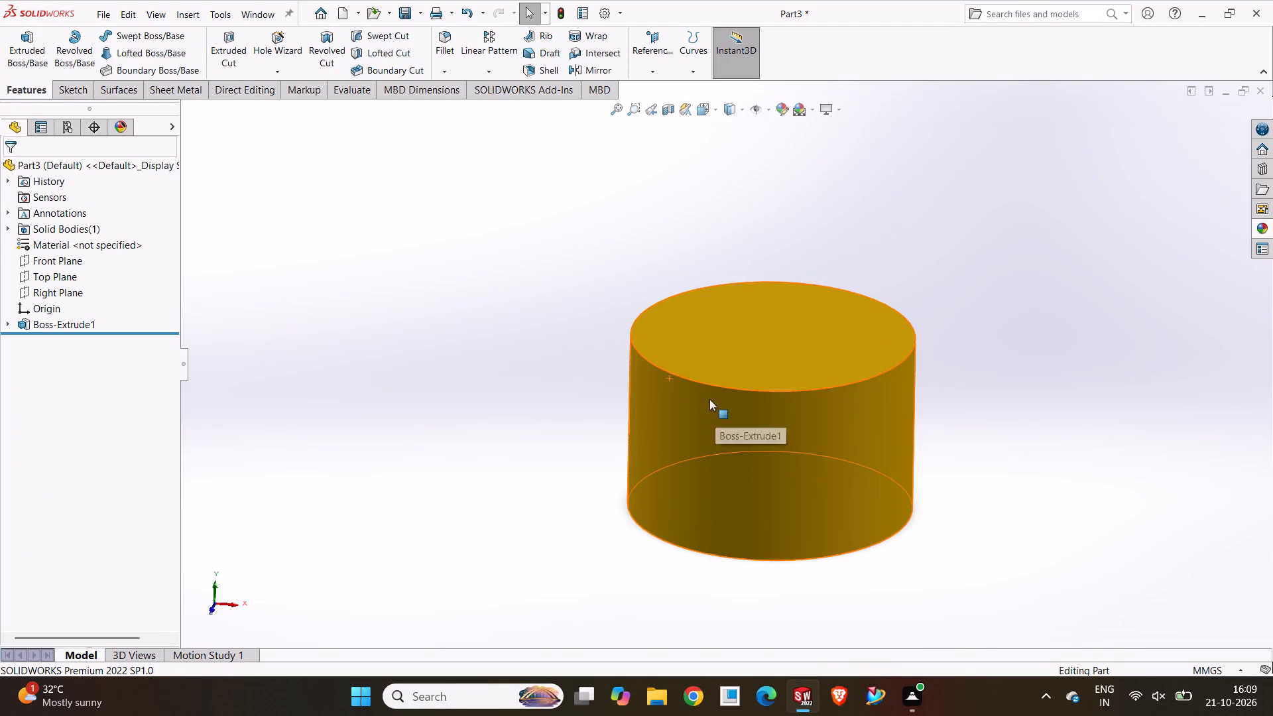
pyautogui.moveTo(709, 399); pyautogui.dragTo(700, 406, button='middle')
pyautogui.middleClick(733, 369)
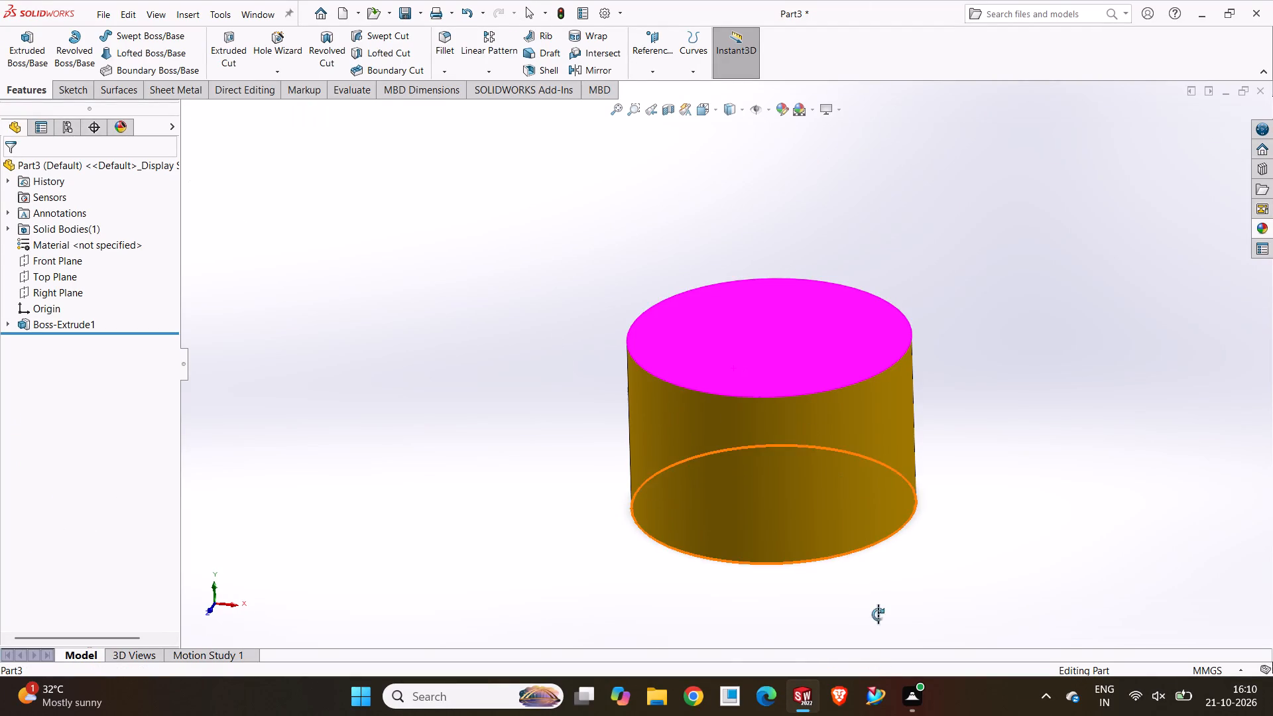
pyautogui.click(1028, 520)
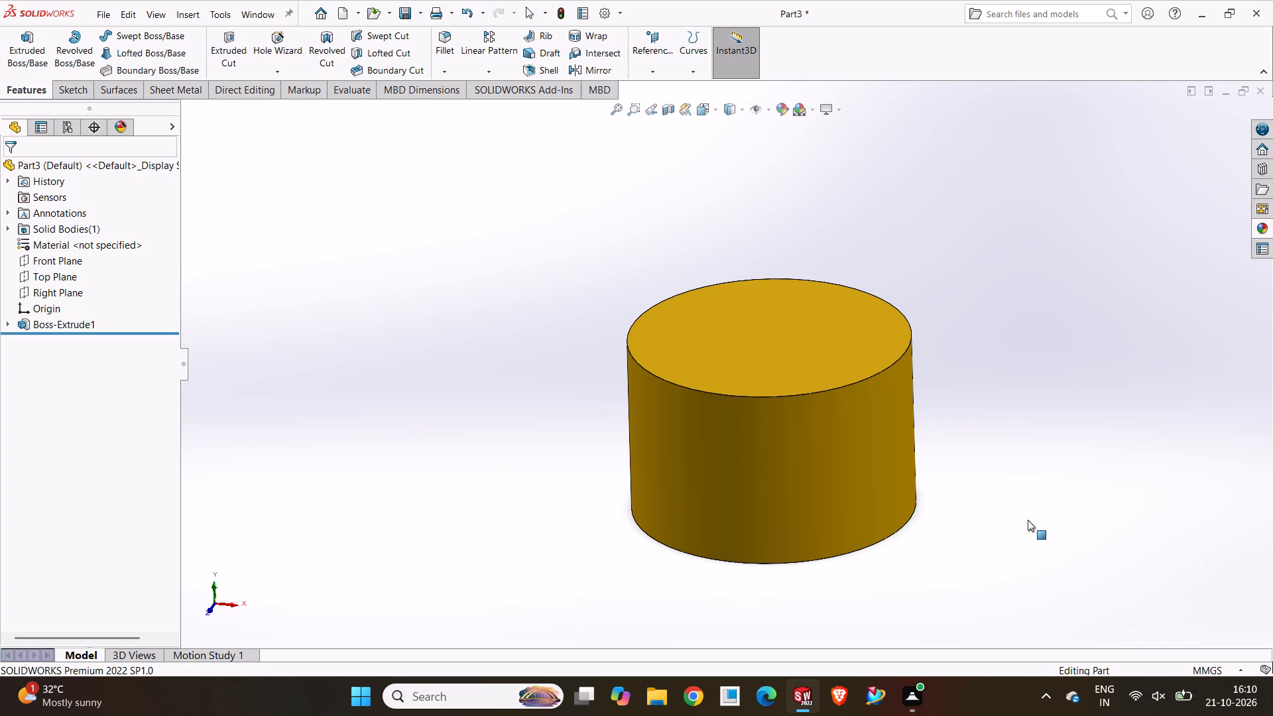
# Extrude the inner 34 mm circle region of the existing sketch as a separate body, Mid Plane, 33 mm deep, without merging.
pyautogui.click(5, 324)
pyautogui.click(72, 353)
pyautogui.click(75, 337)
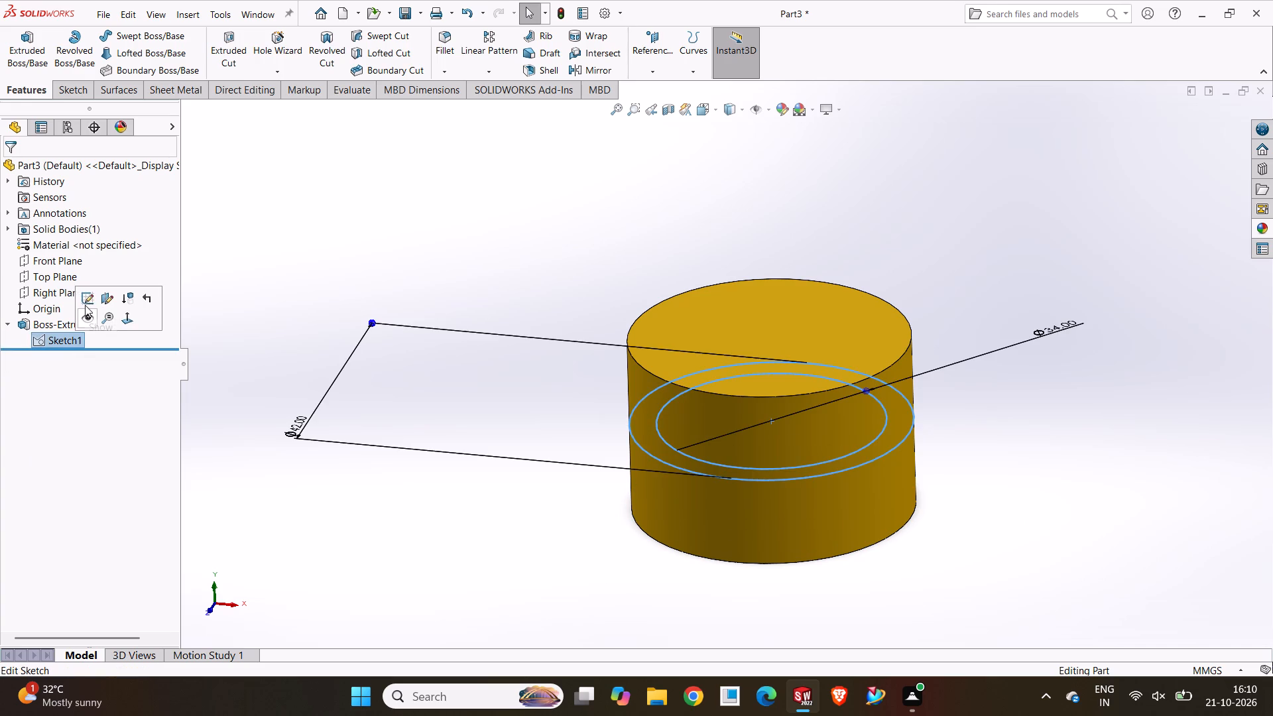
pyautogui.click(20, 61)
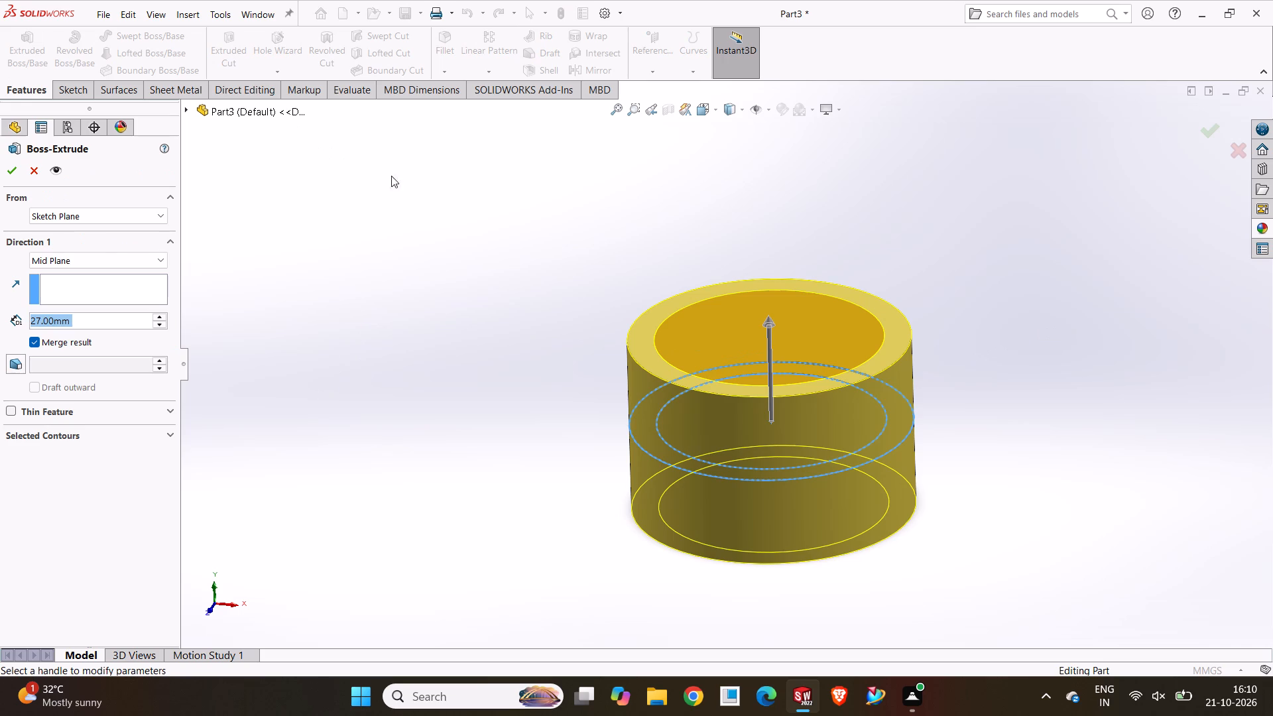
pyautogui.click(63, 436)
pyautogui.click(768, 467)
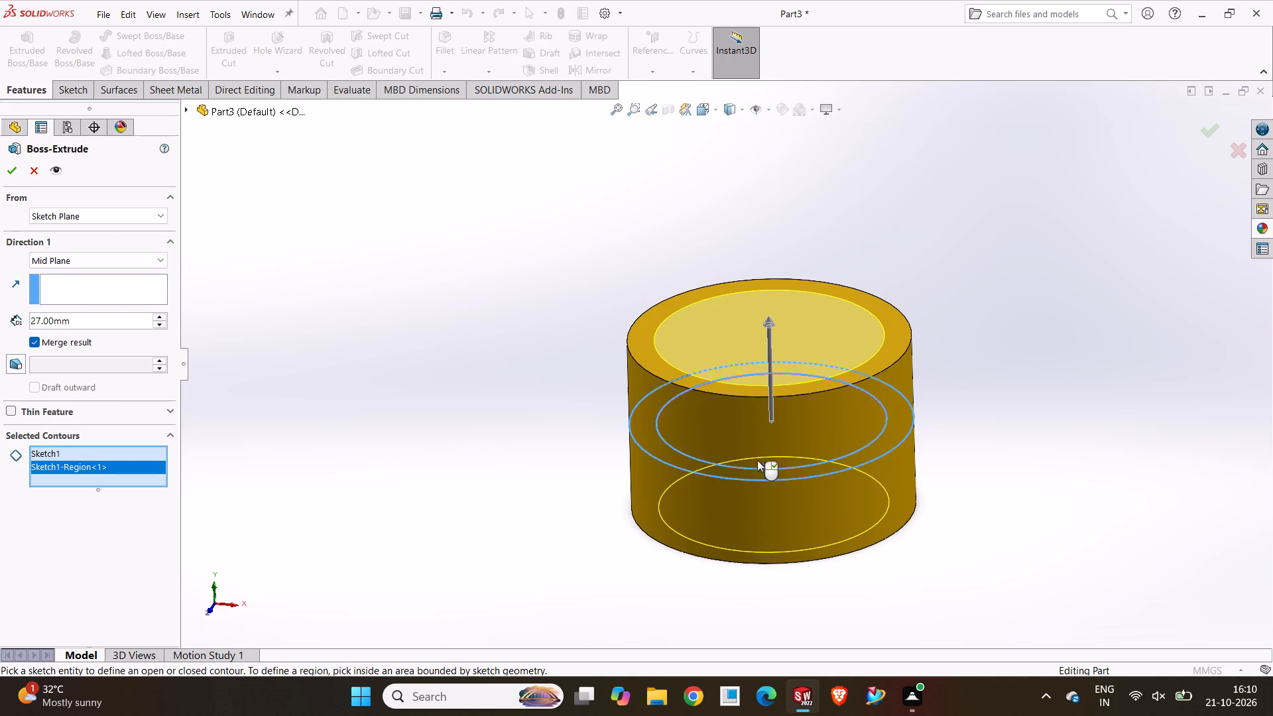
pyautogui.click(84, 263)
pyautogui.click(82, 270)
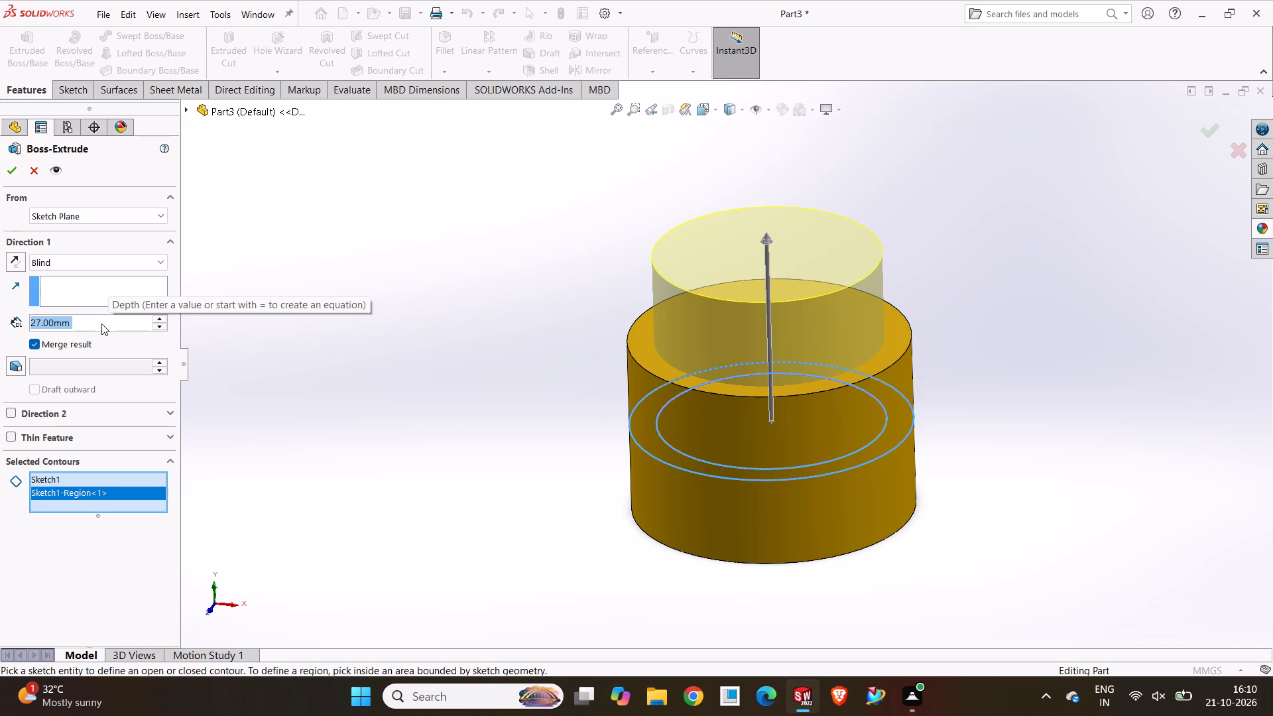
pyautogui.click(46, 263)
pyautogui.click(50, 349)
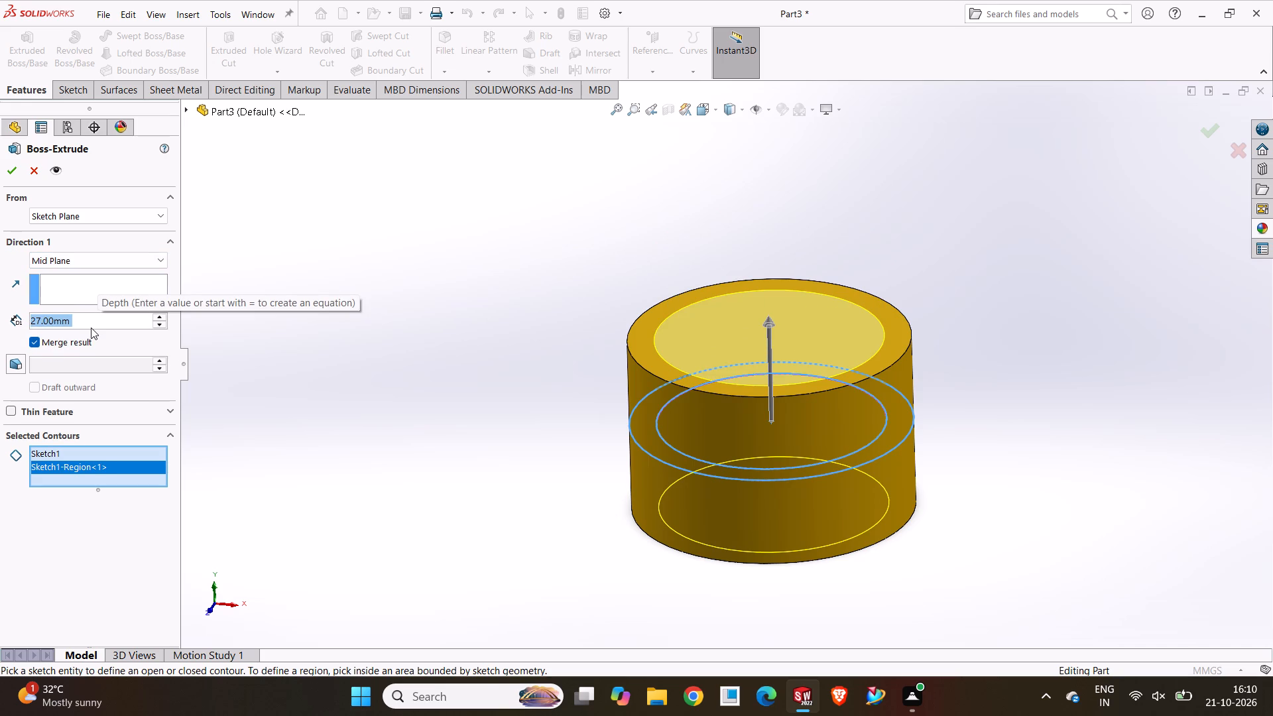
pyautogui.write('33')
pyautogui.press('Return')
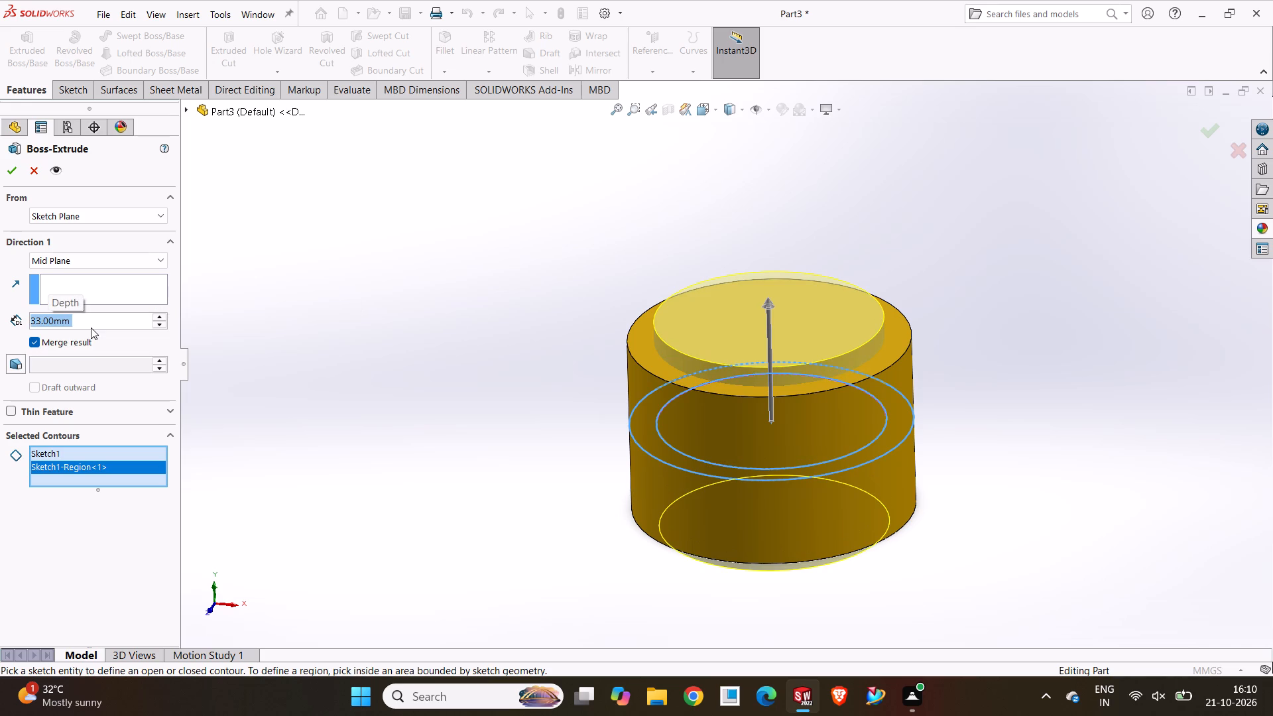
pyautogui.click(193, 337)
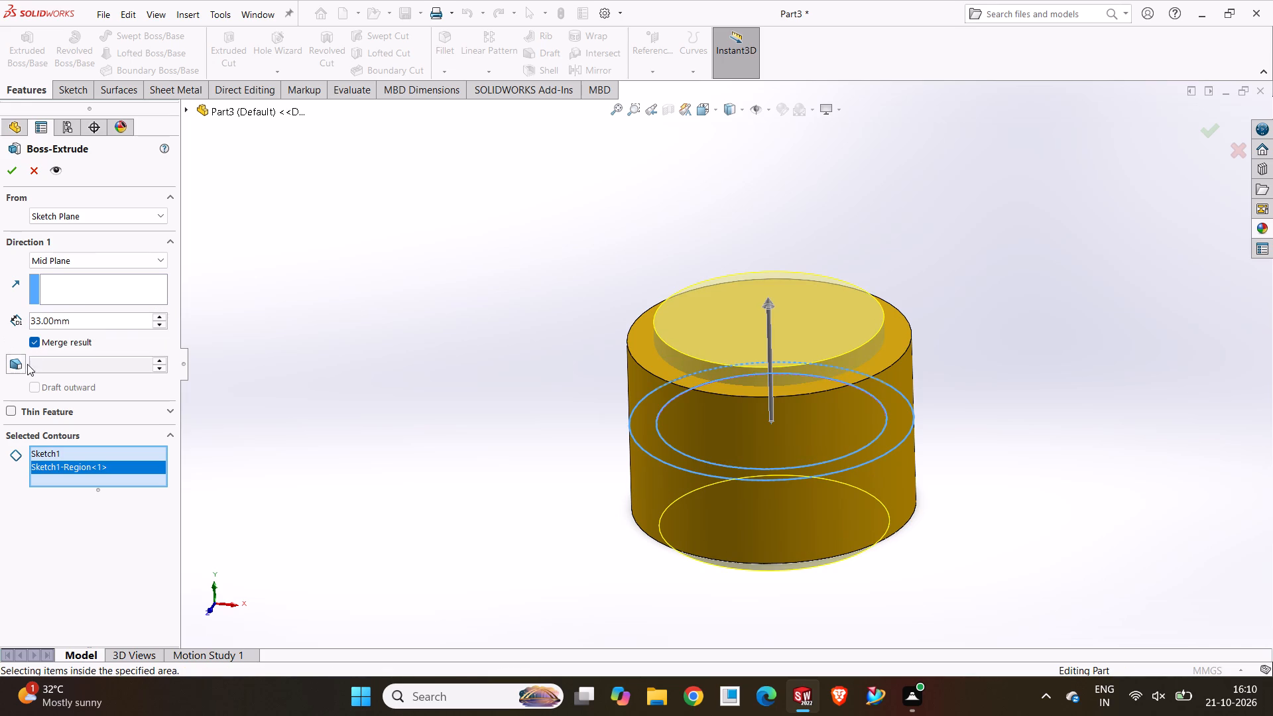
pyautogui.click(38, 345)
pyautogui.click(17, 174)
pyautogui.click(429, 279)
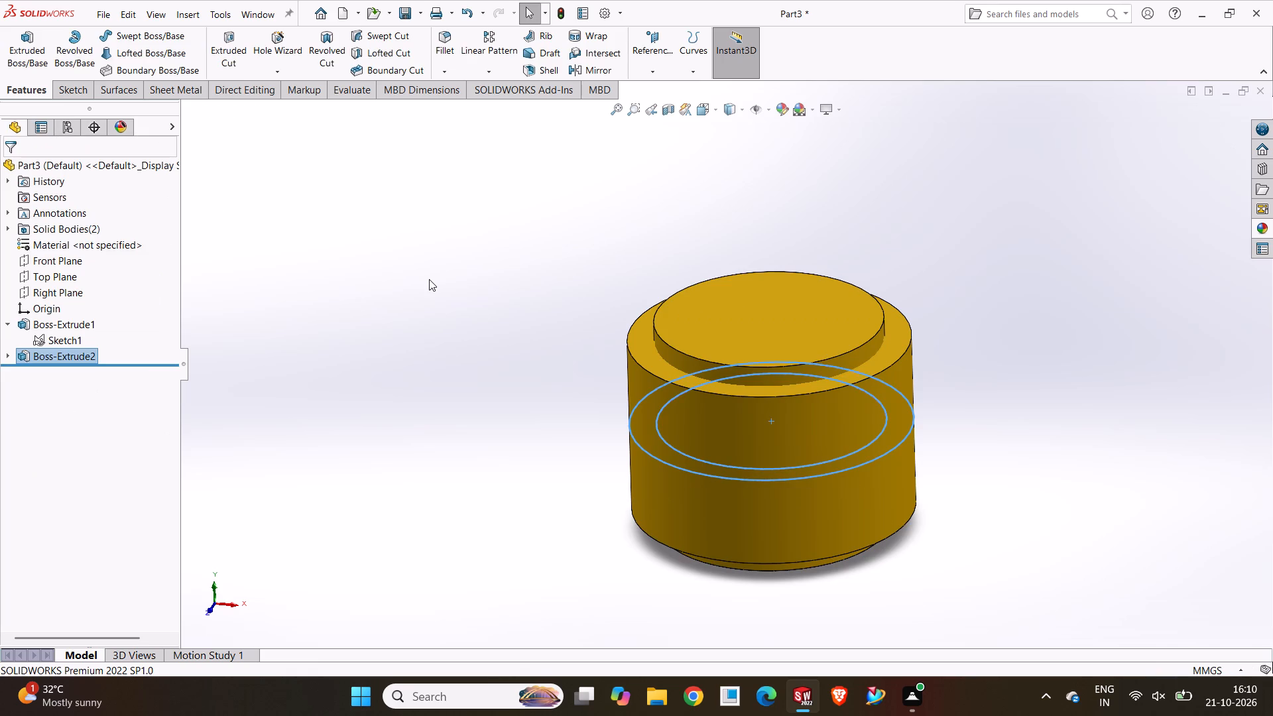
# On the Front Plane, sketch a 13.5 mm vertical centerline from the larger cylinder's upper edge to the origin and a horizontal centerline about 61 mm long.
pyautogui.moveTo(521, 372); pyautogui.dragTo(541, 322, button='middle')
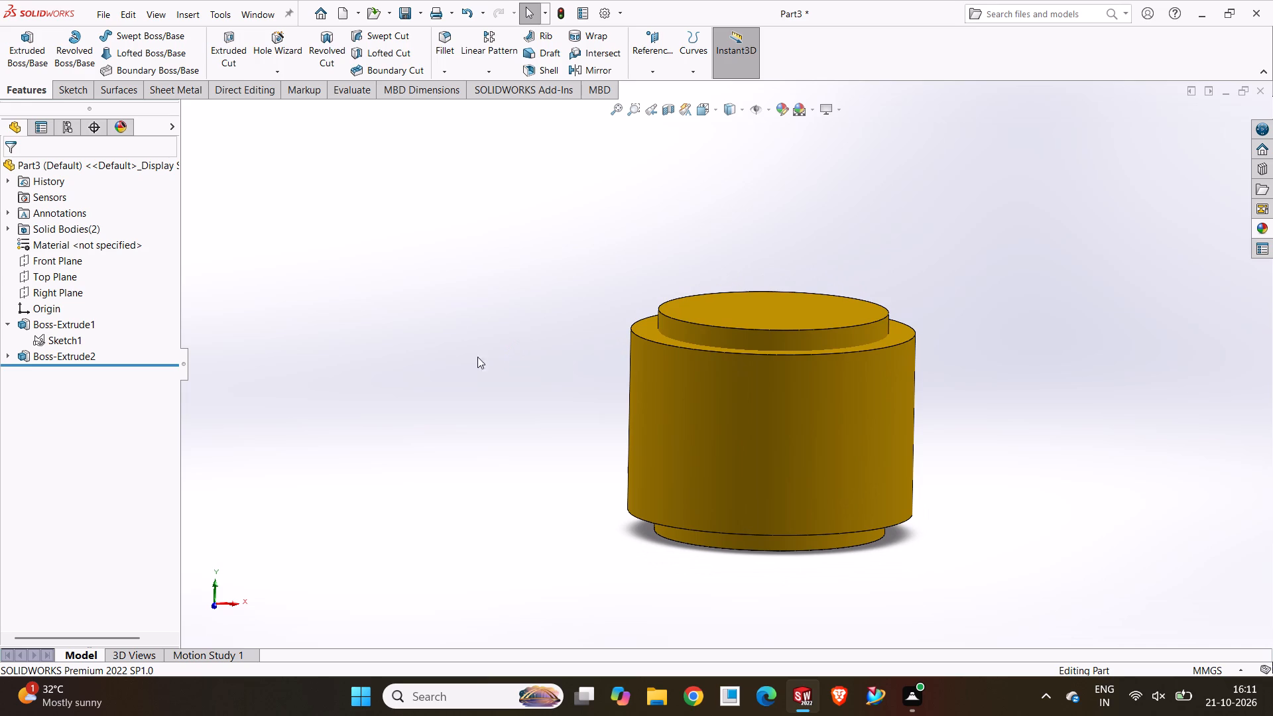
pyautogui.scroll(2, 431, 401)
pyautogui.moveTo(592, 451); pyautogui.dragTo(838, 546, button='middle')
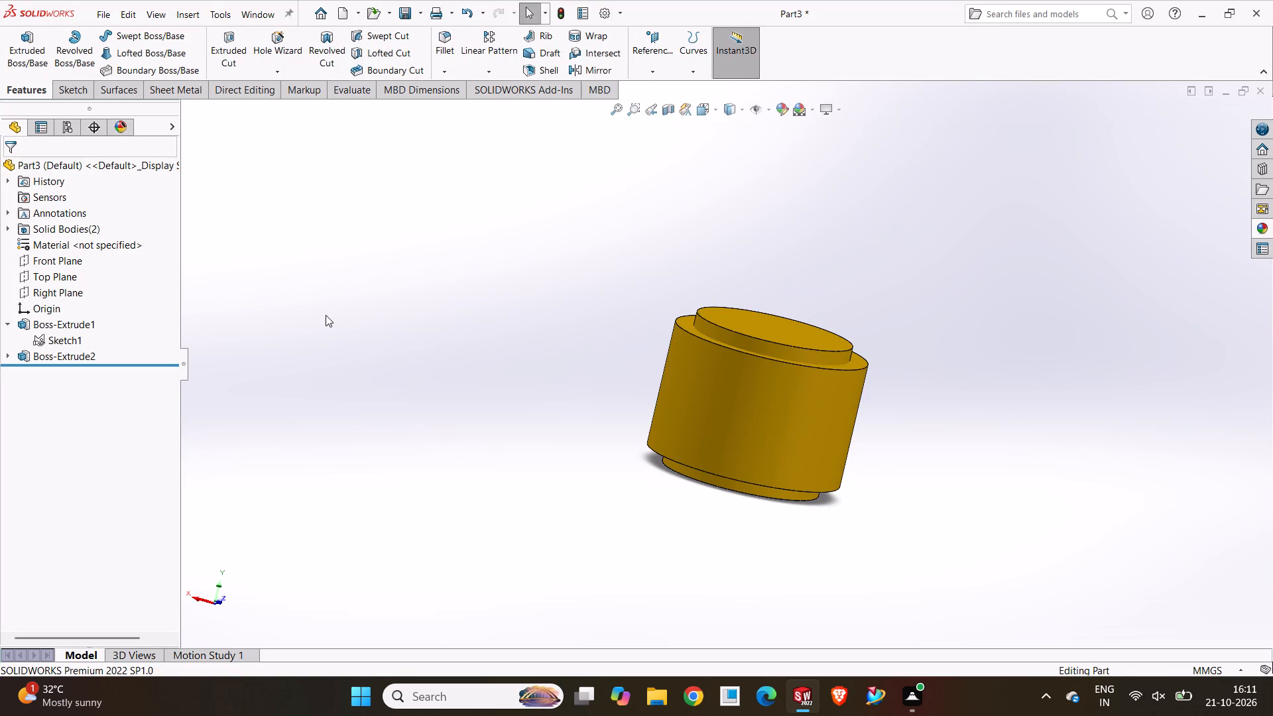
pyautogui.click(46, 266)
pyautogui.click(52, 237)
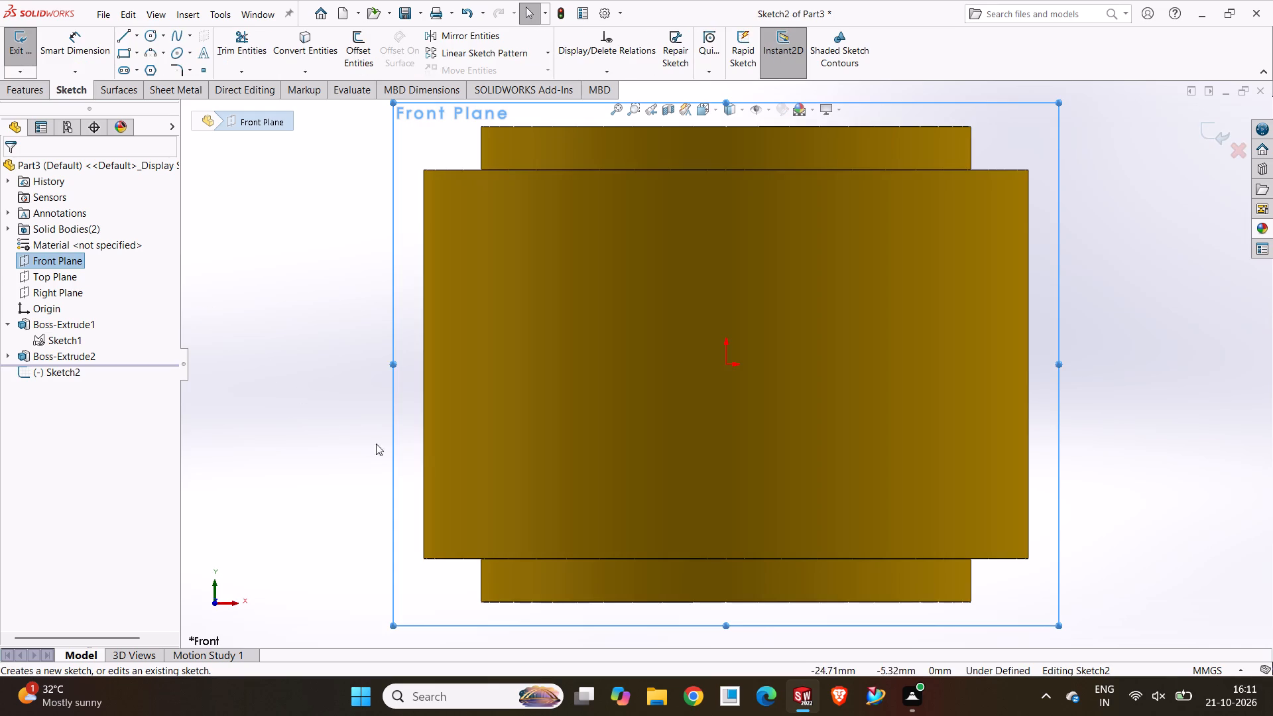
pyautogui.click(335, 378)
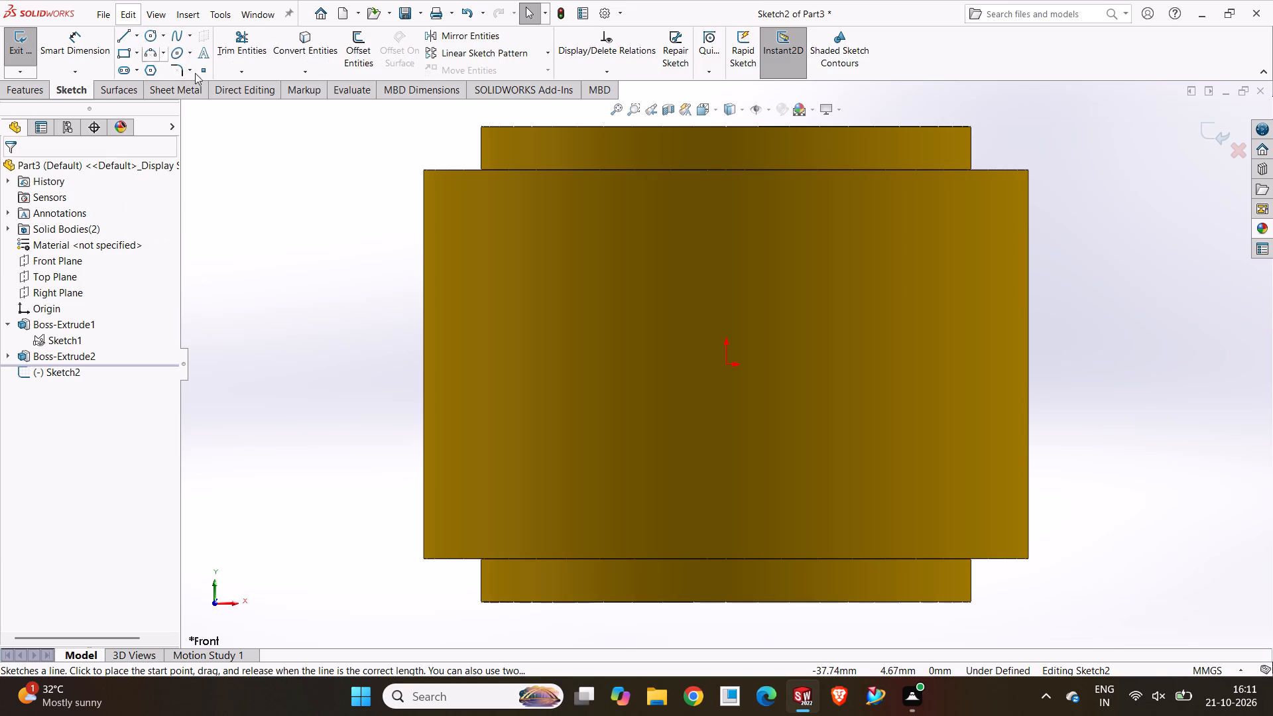
pyautogui.click(141, 32)
pyautogui.click(135, 72)
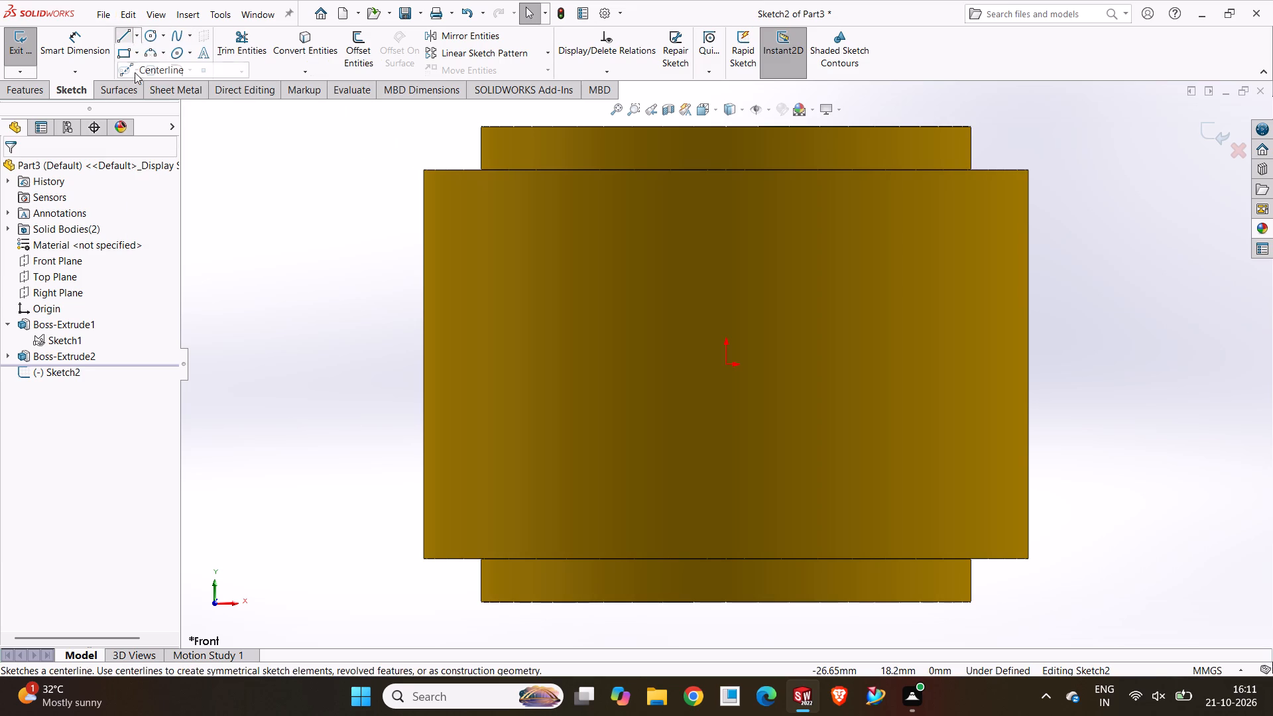
pyautogui.click(725, 169)
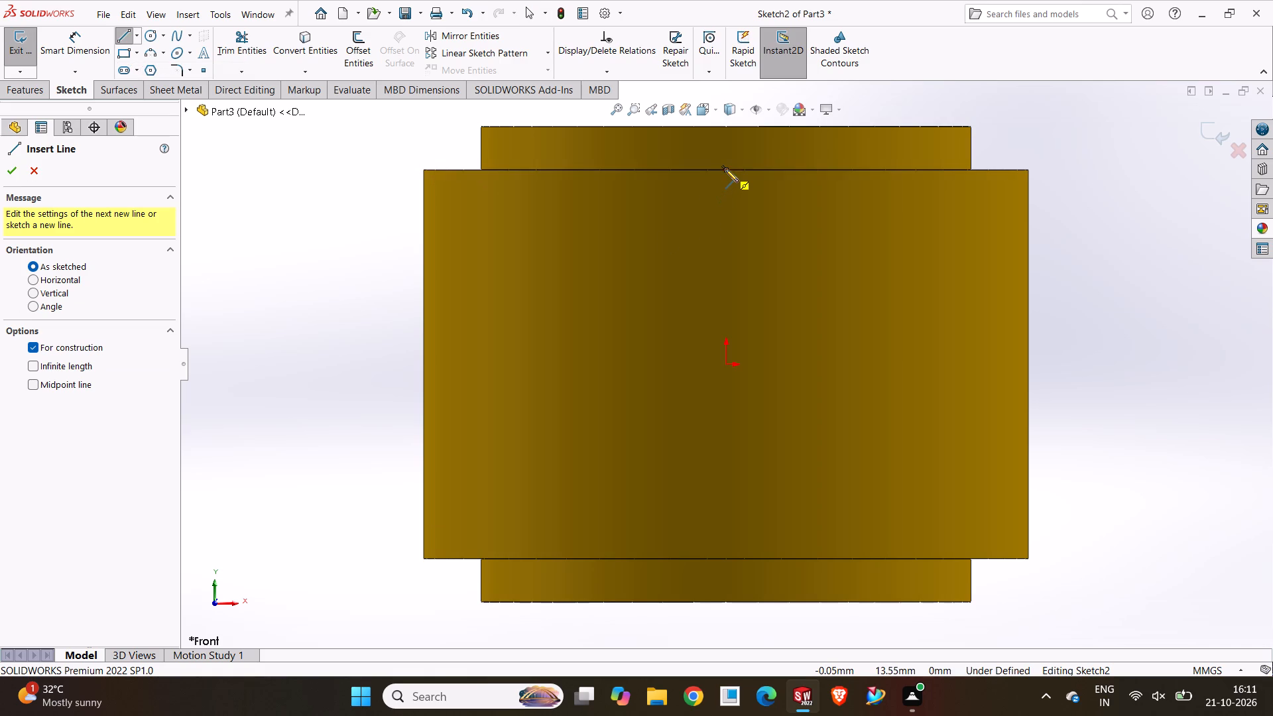
pyautogui.click(725, 365)
pyautogui.scroll(3, 1150, 353)
pyautogui.scroll(2, 1035, 361)
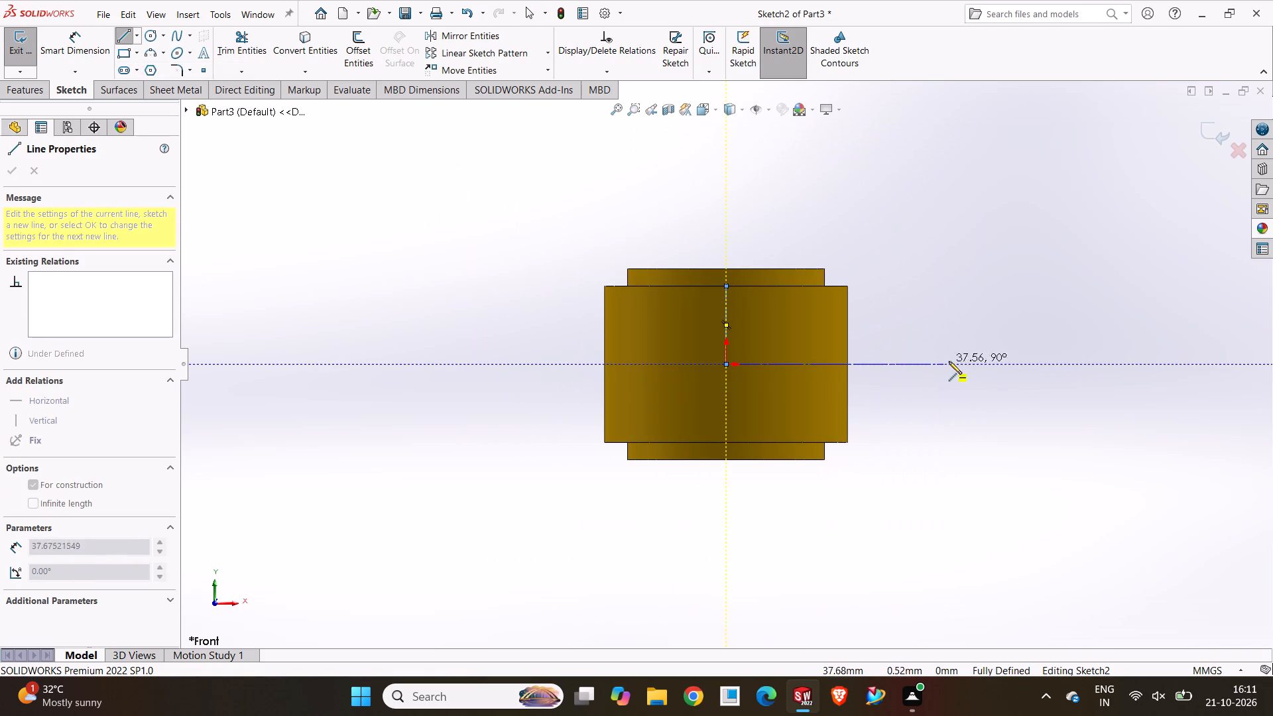
pyautogui.click(1079, 364)
pyautogui.press('Escape')
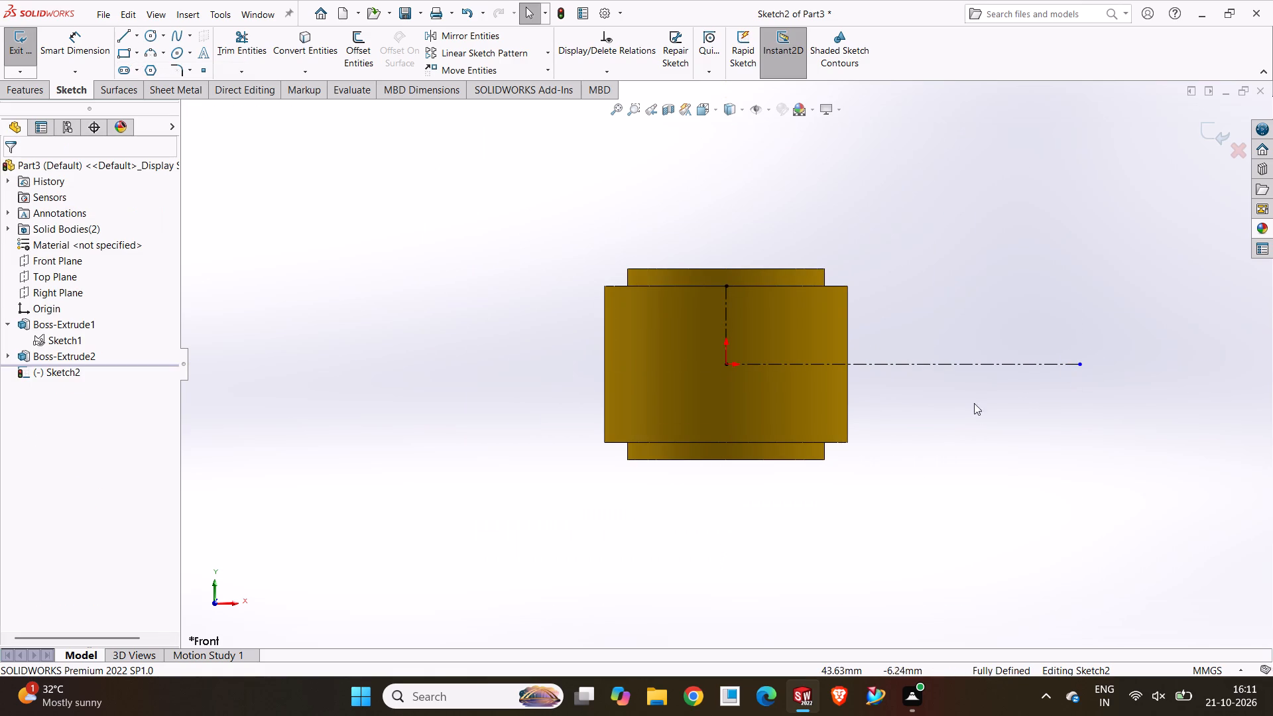
pyautogui.click(973, 423)
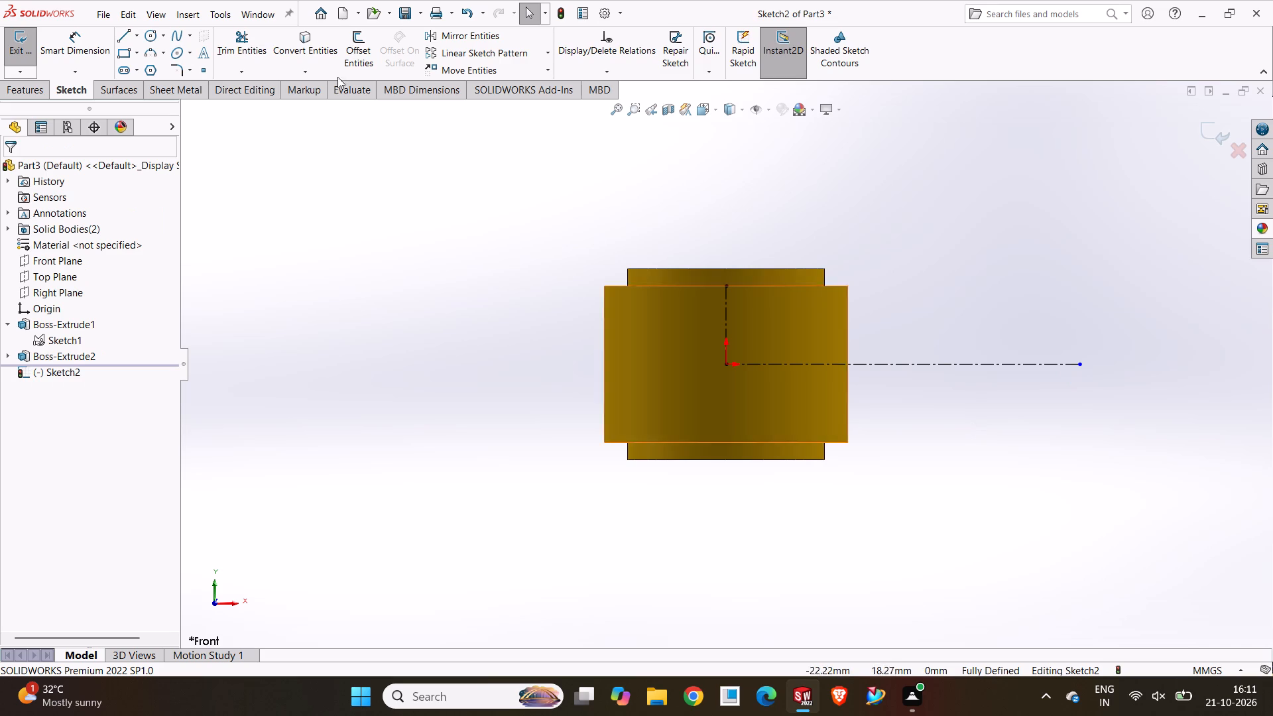
# Dimension the horizontal centerline's length to 137 mm.
pyautogui.click(83, 42)
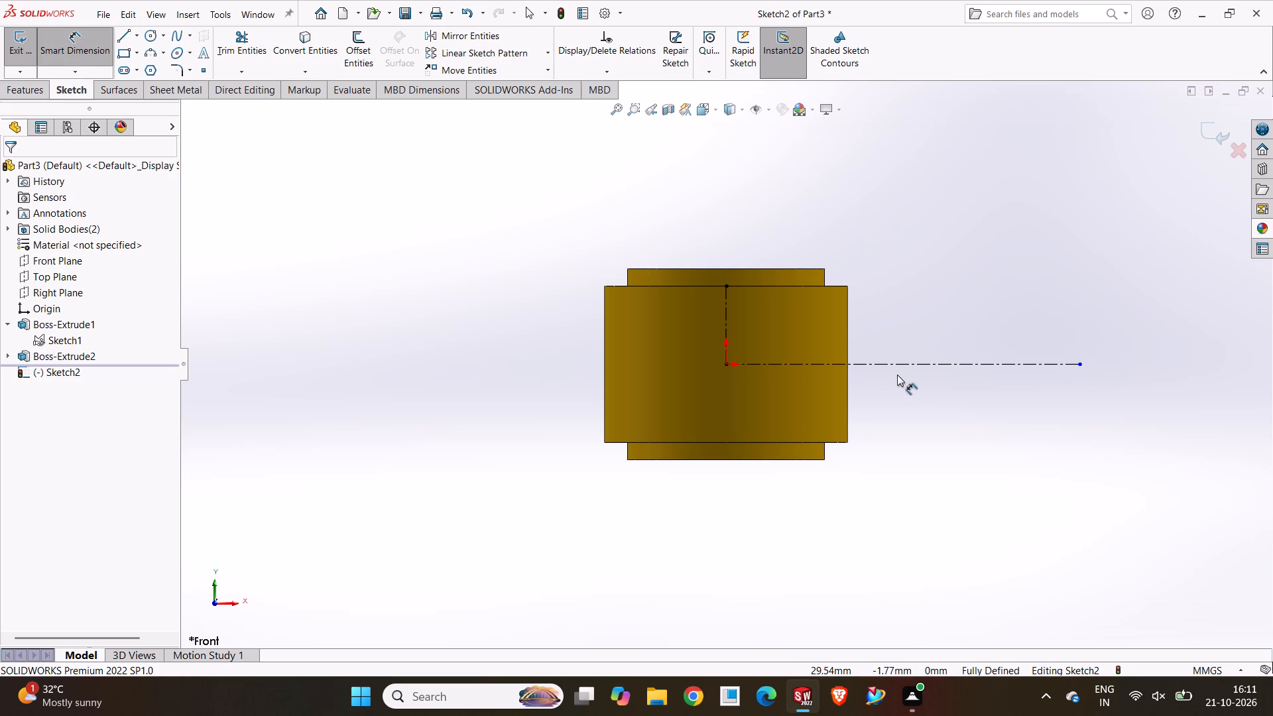
pyautogui.click(904, 365)
pyautogui.click(894, 424)
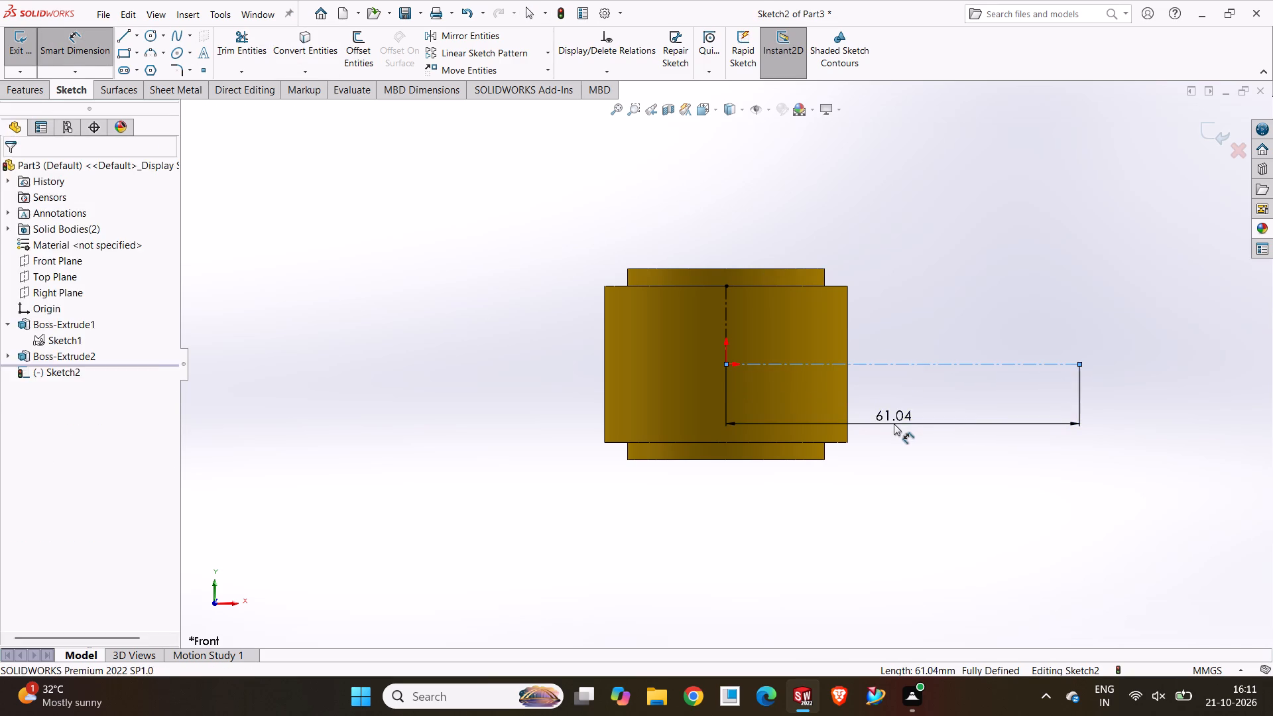
pyautogui.write('137')
pyautogui.press('Return')
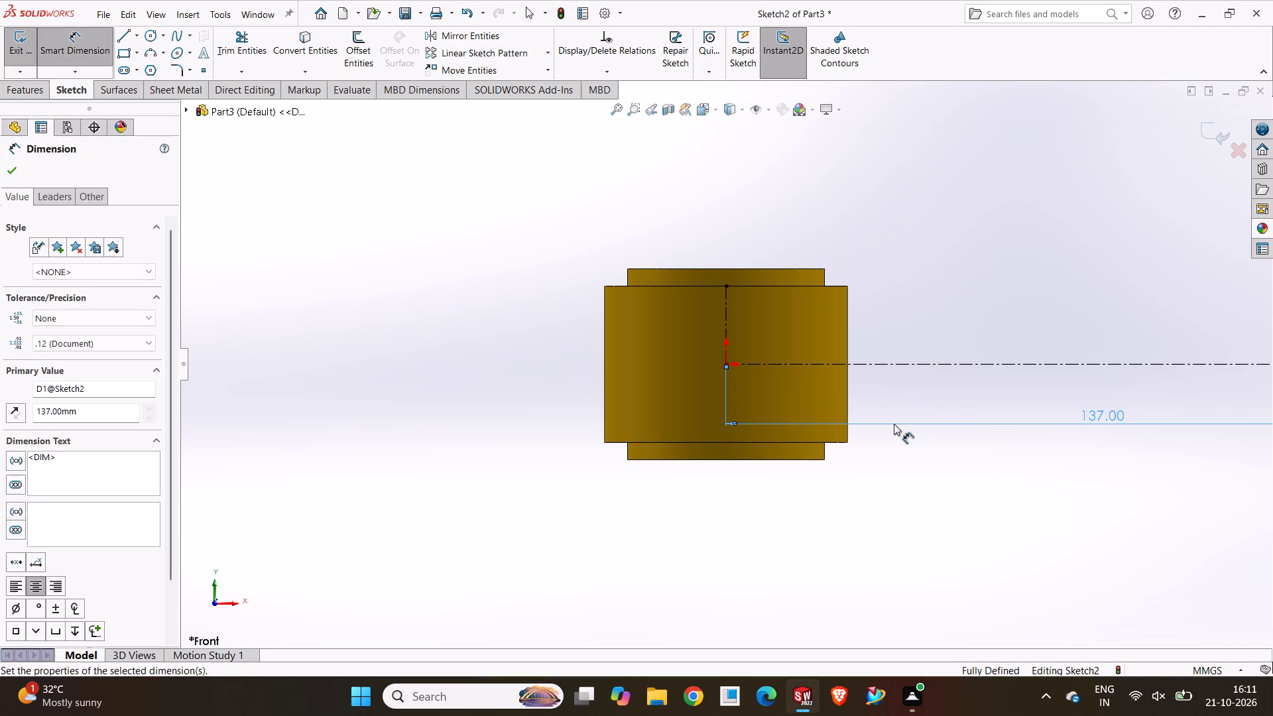
pyautogui.click(1025, 524)
pyautogui.scroll(3, 1049, 363)
pyautogui.scroll(-3, 833, 378)
pyautogui.scroll(3, 967, 343)
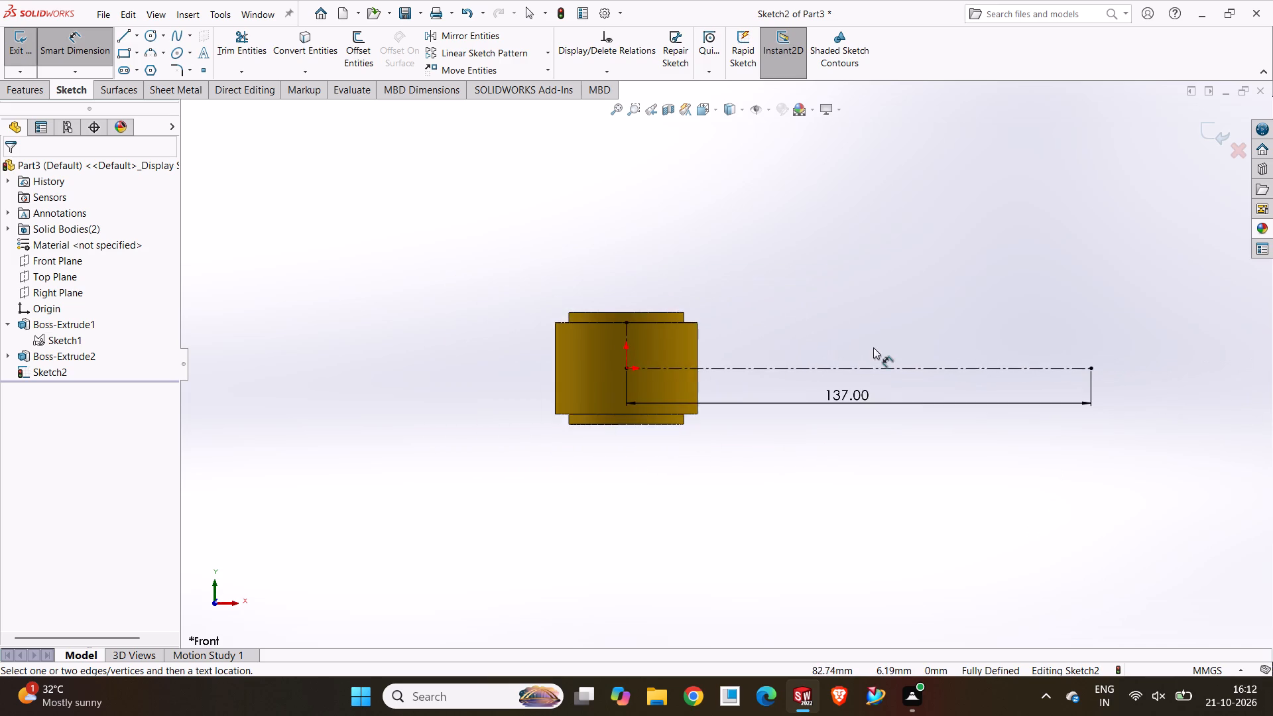
pyautogui.scroll(-3, 873, 347)
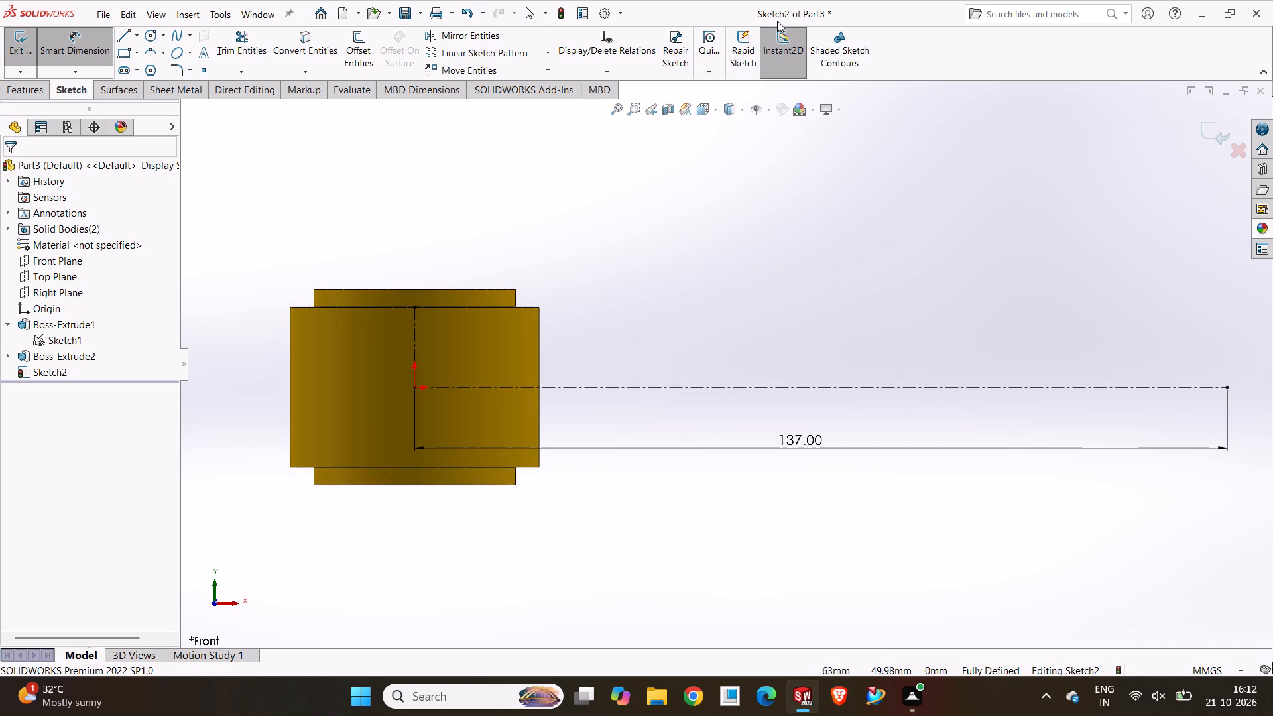
# Change the vertical centerline above the origin from construction geometry to a solid sketch line.
pyautogui.click(123, 24)
pyautogui.click(538, 147)
pyautogui.press('Escape')
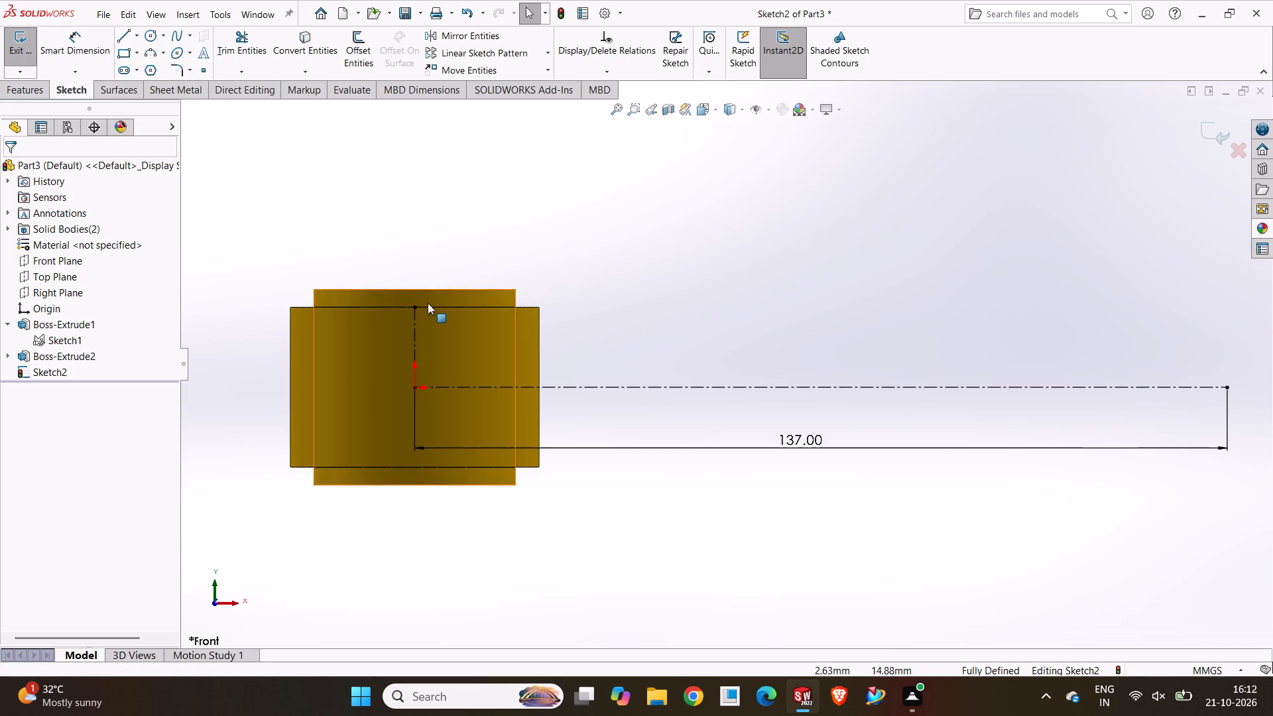
pyautogui.click(418, 320)
pyautogui.click(471, 279)
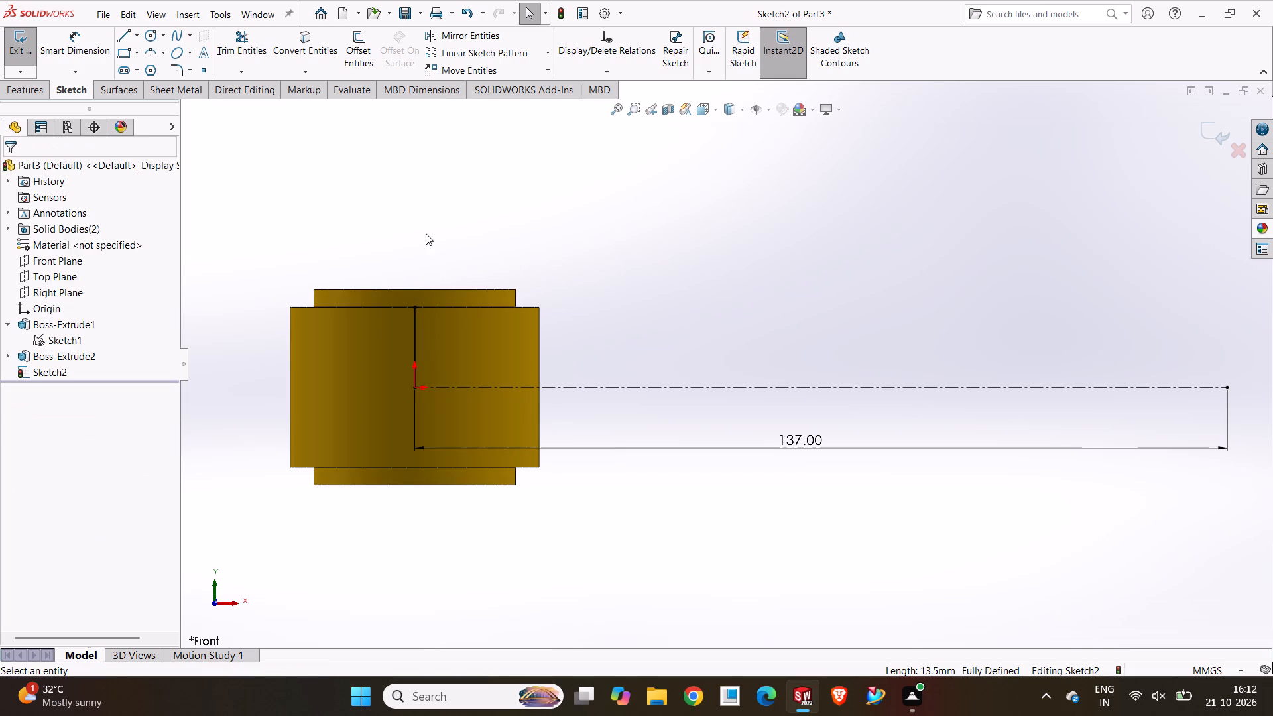
pyautogui.click(426, 233)
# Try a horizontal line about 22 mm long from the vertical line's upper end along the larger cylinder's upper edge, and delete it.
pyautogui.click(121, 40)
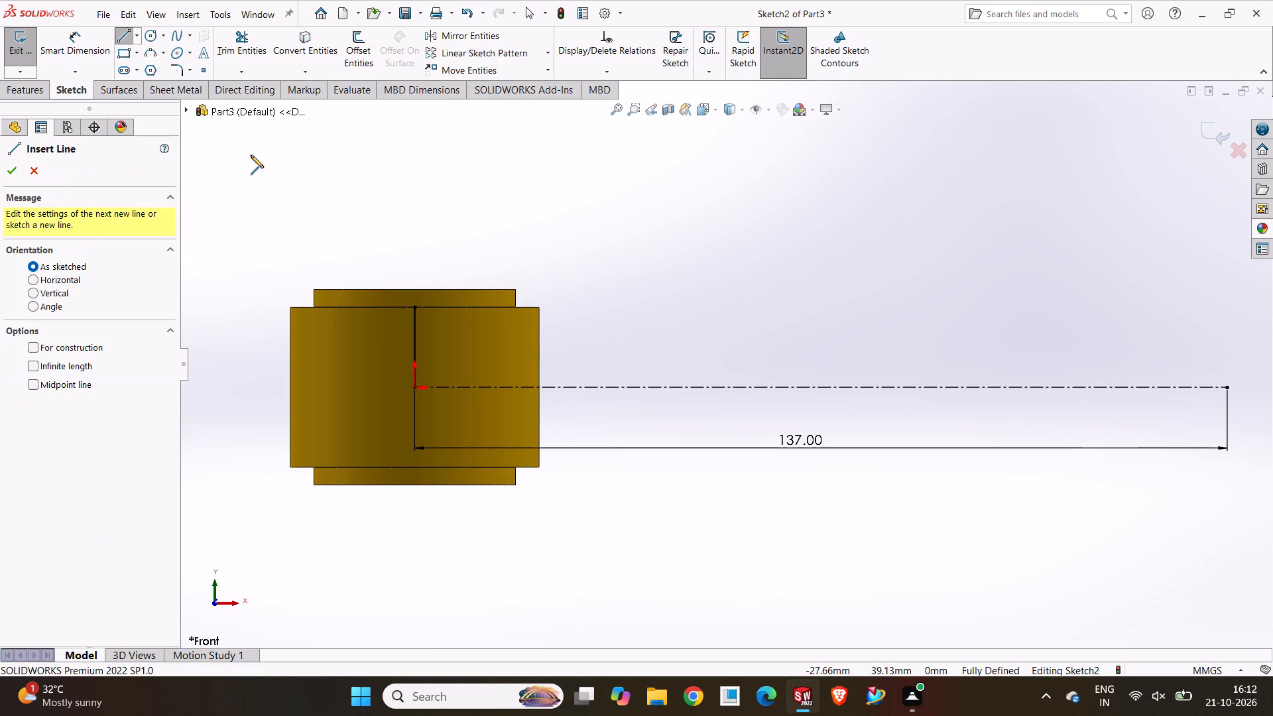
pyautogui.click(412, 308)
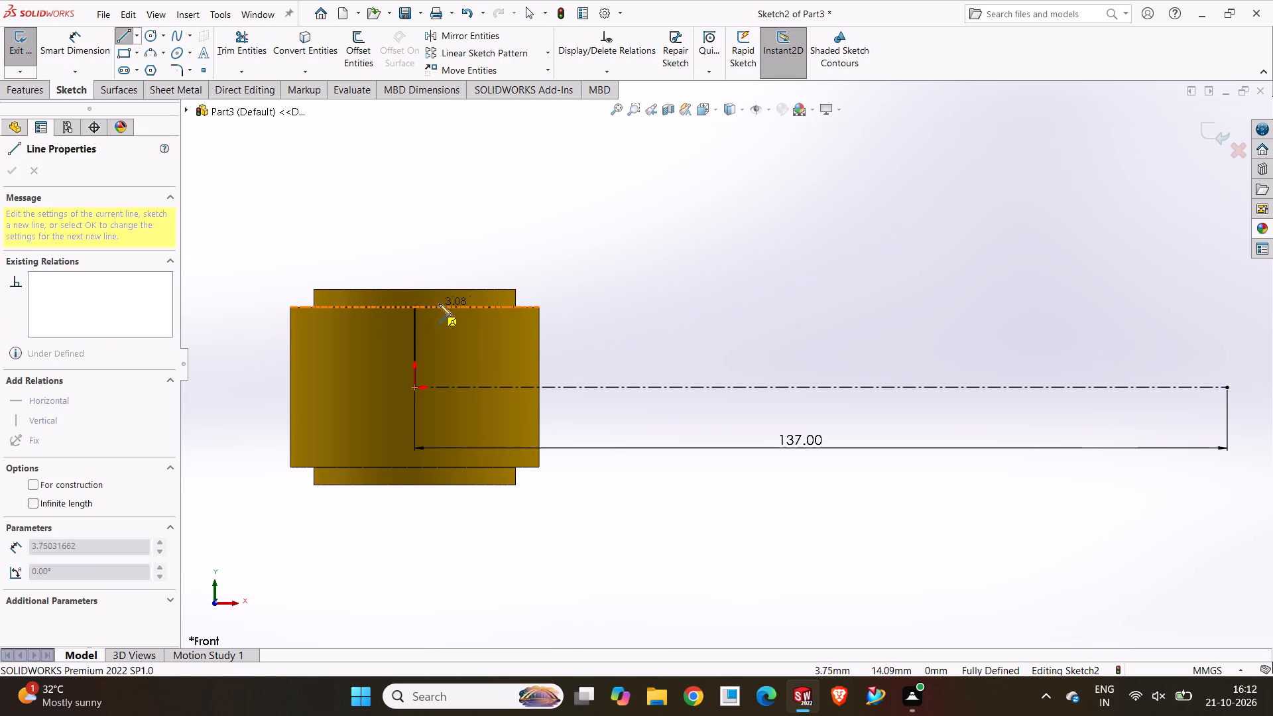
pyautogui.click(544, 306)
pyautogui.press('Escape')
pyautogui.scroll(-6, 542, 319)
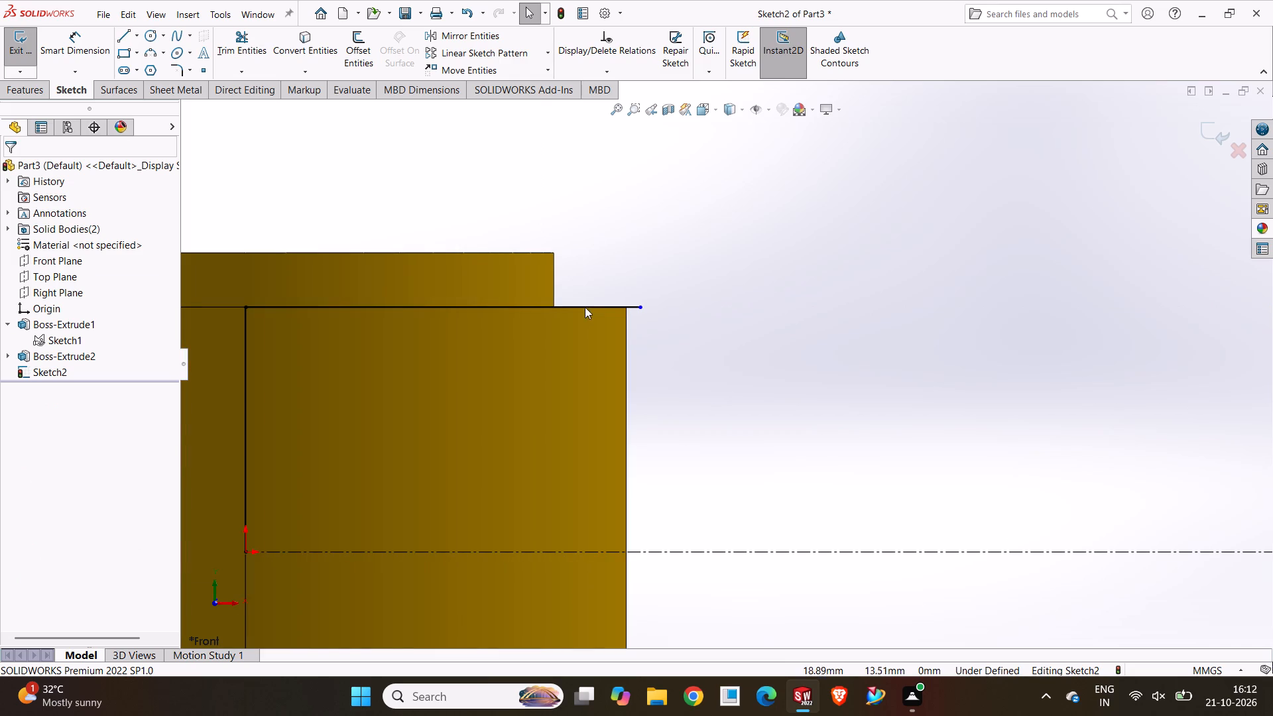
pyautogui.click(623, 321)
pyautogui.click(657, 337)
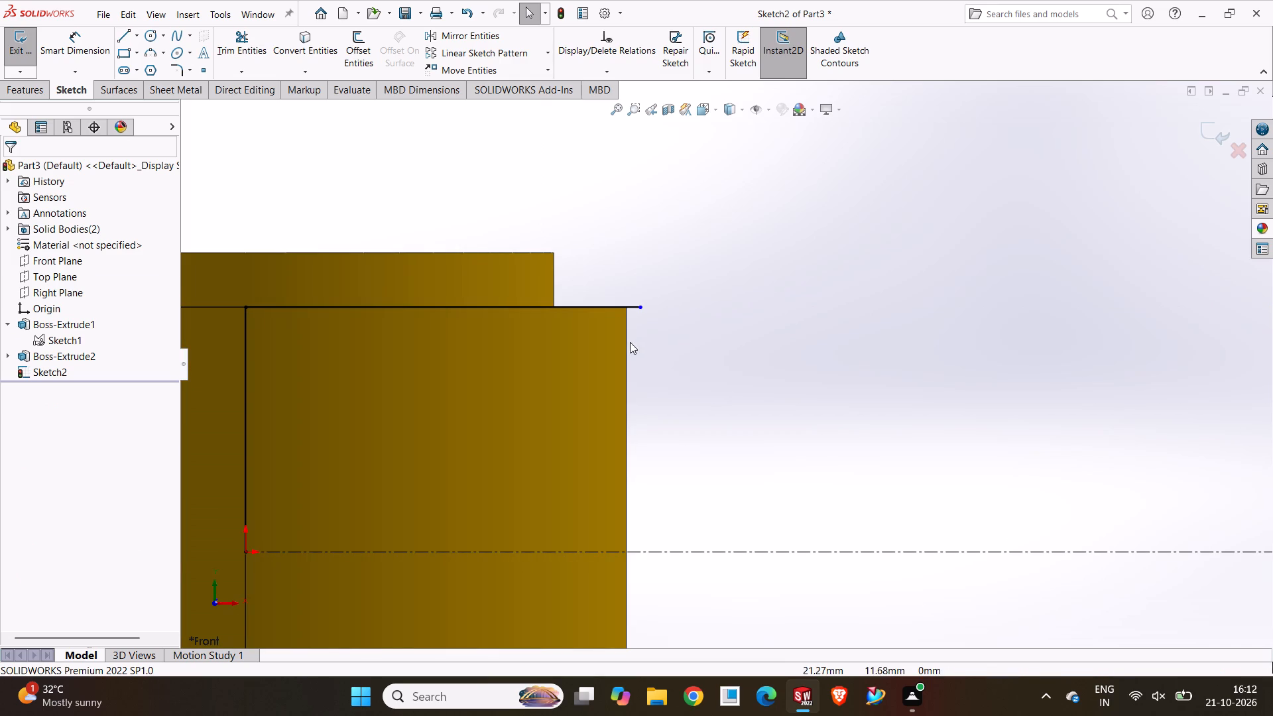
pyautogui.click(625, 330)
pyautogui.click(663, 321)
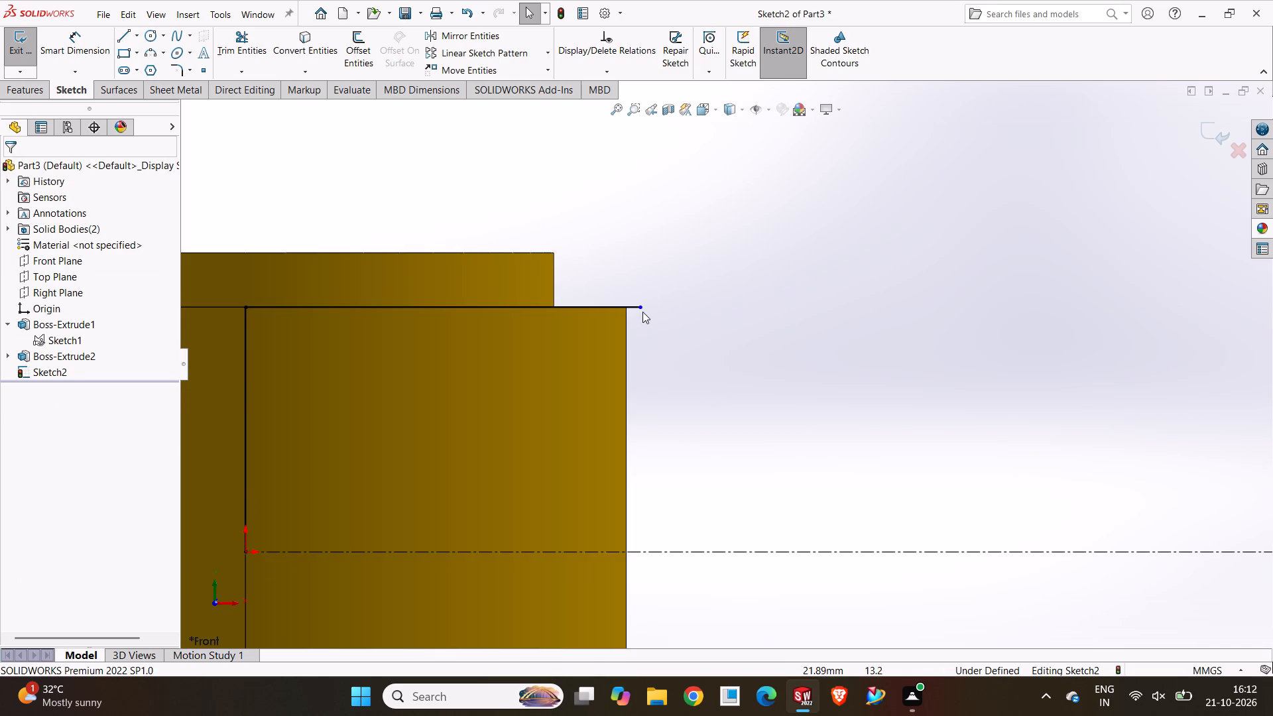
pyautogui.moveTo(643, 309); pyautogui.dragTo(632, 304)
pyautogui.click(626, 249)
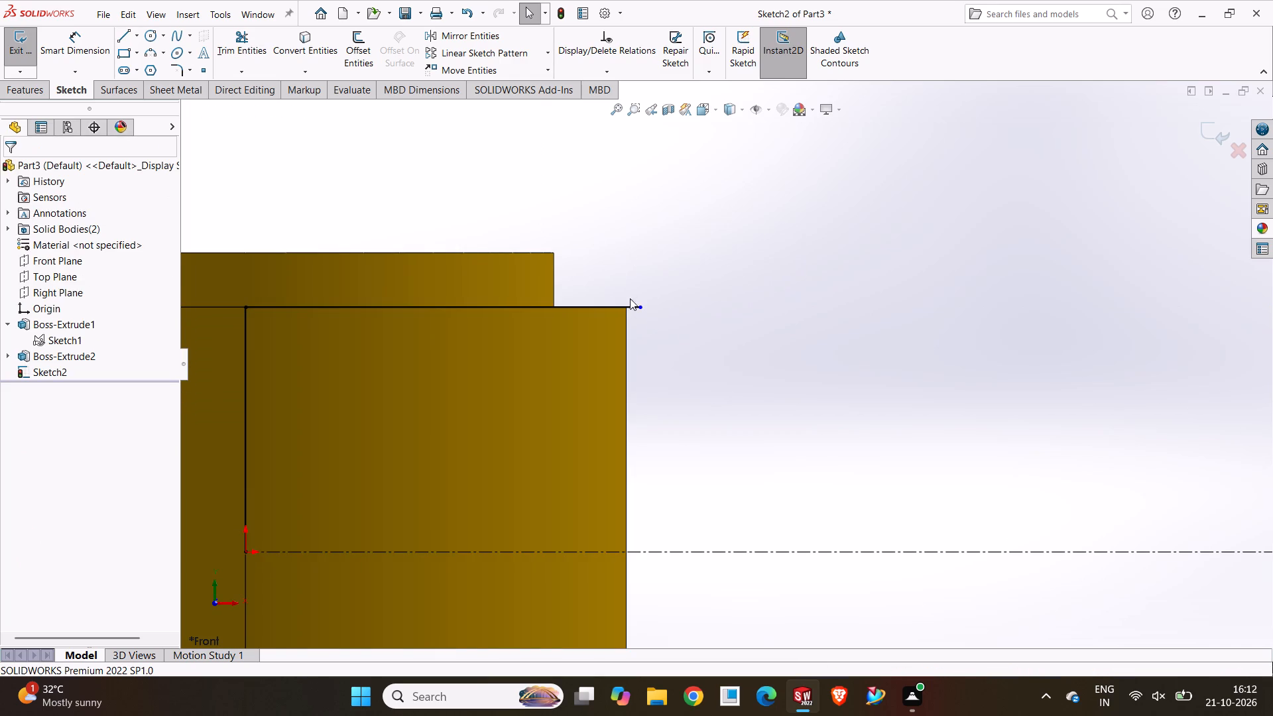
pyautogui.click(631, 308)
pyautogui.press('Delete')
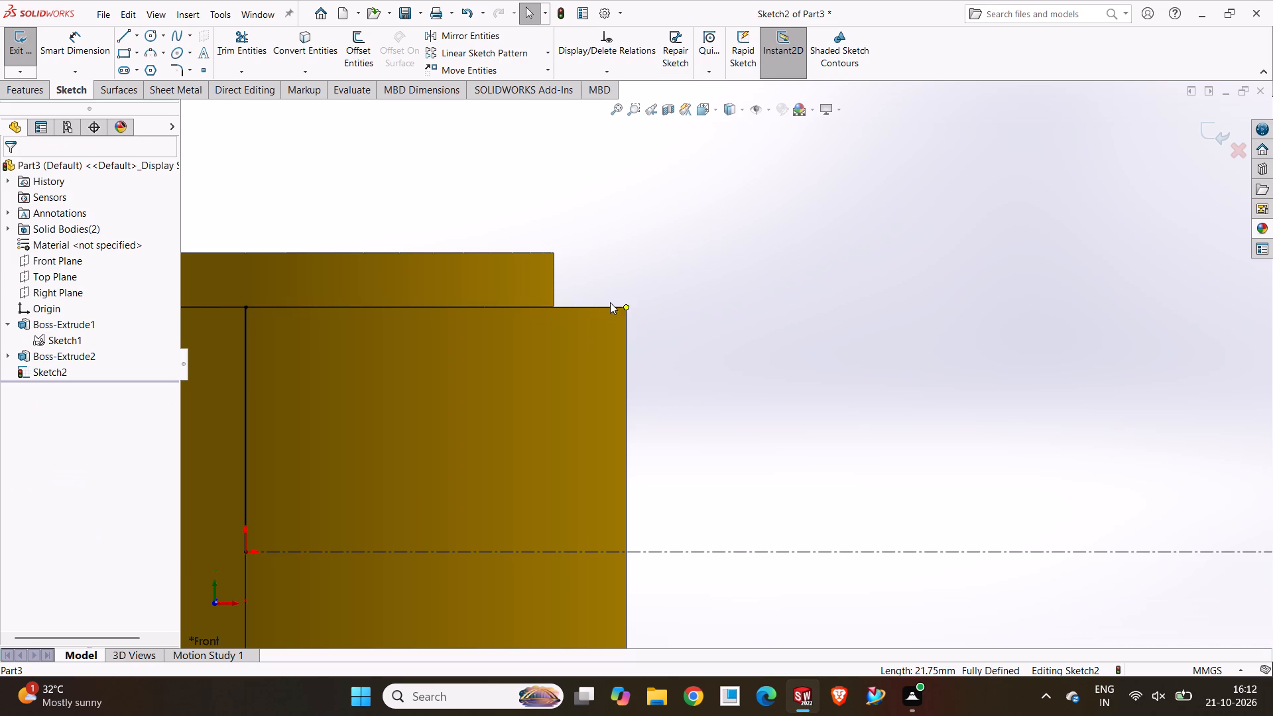
# Convert the larger cylinder's upper edge into a sketch line and trim away its half on the far side of the vertical line.
pyautogui.click(605, 306)
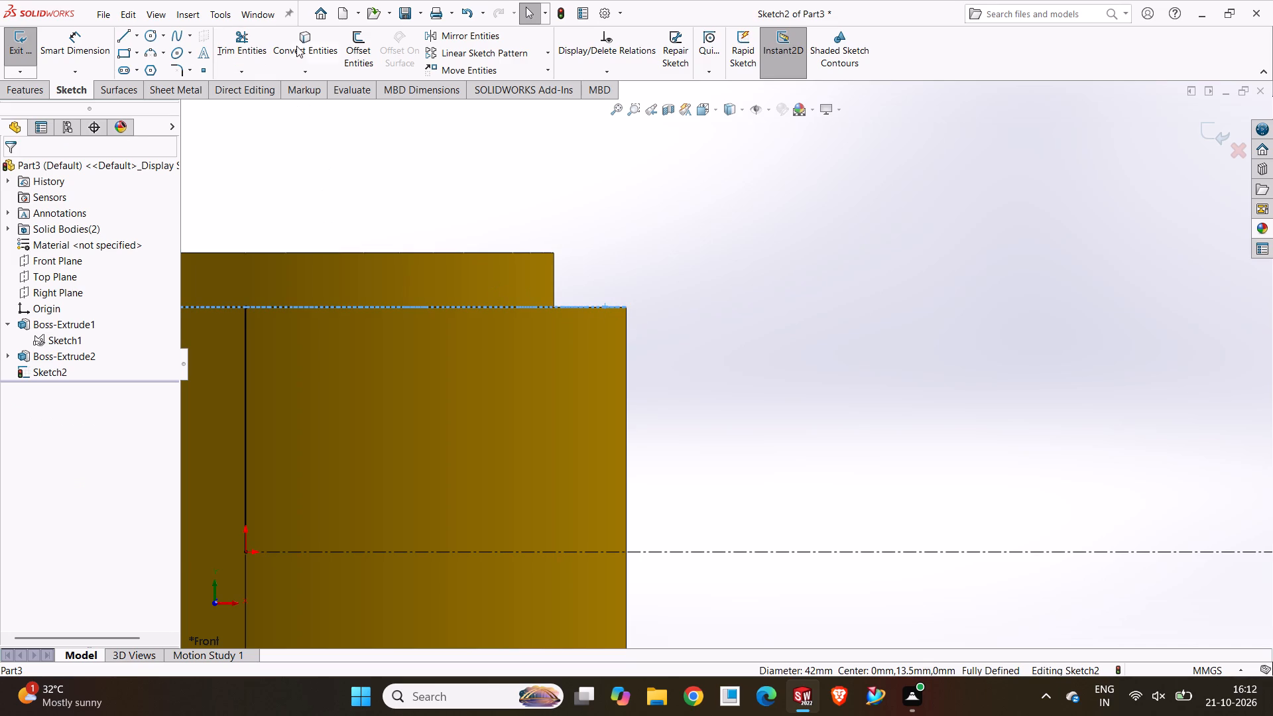
pyautogui.click(296, 46)
pyautogui.click(237, 42)
pyautogui.click(211, 306)
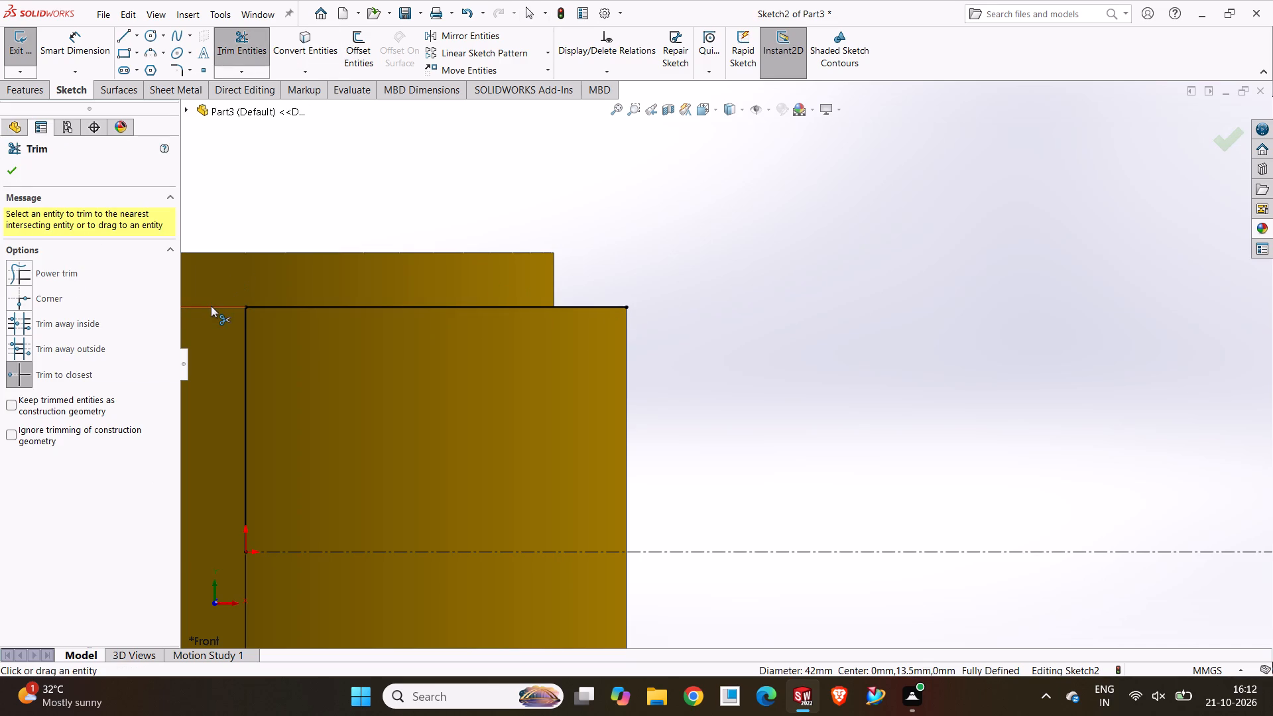
# Sketch stepped lines from the centerline's far end: about 4.3 mm up, 53.5 mm toward the hub, 6.5 mm up, 7 mm toward the hub.
pyautogui.click(15, 174)
pyautogui.scroll(4, 290, 208)
pyautogui.scroll(-2, 544, 378)
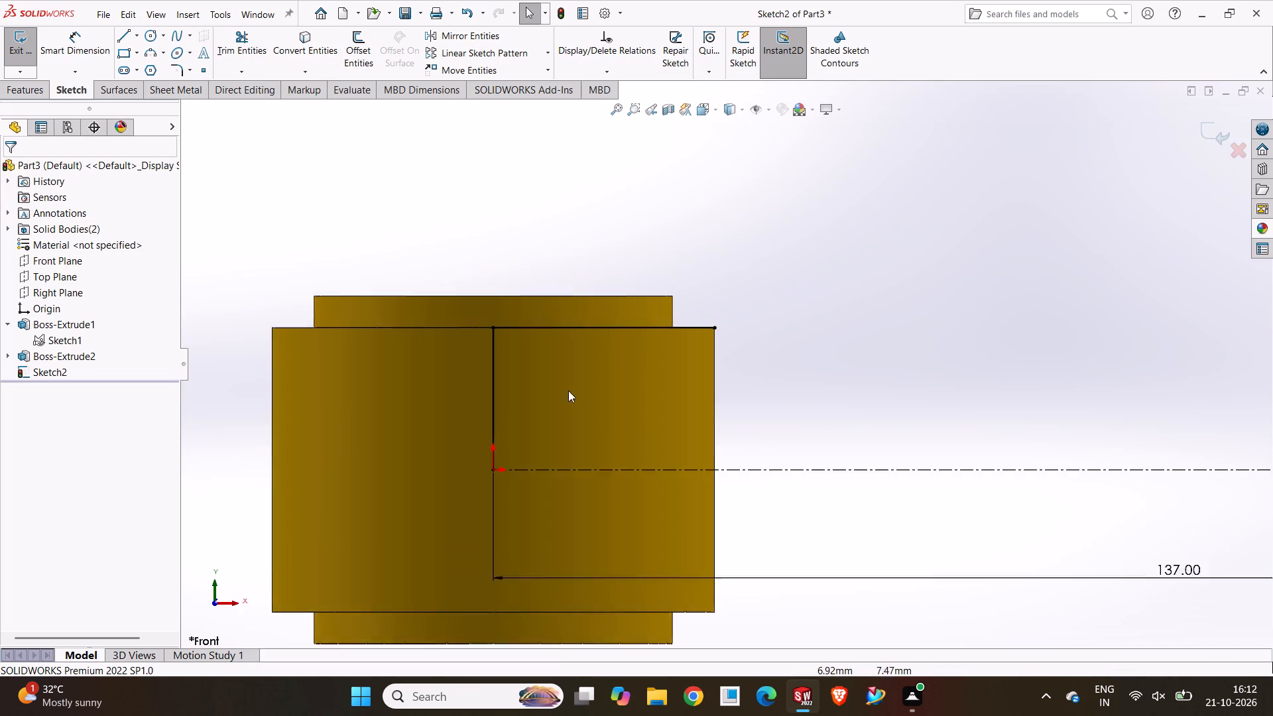
pyautogui.scroll(-2, 568, 390)
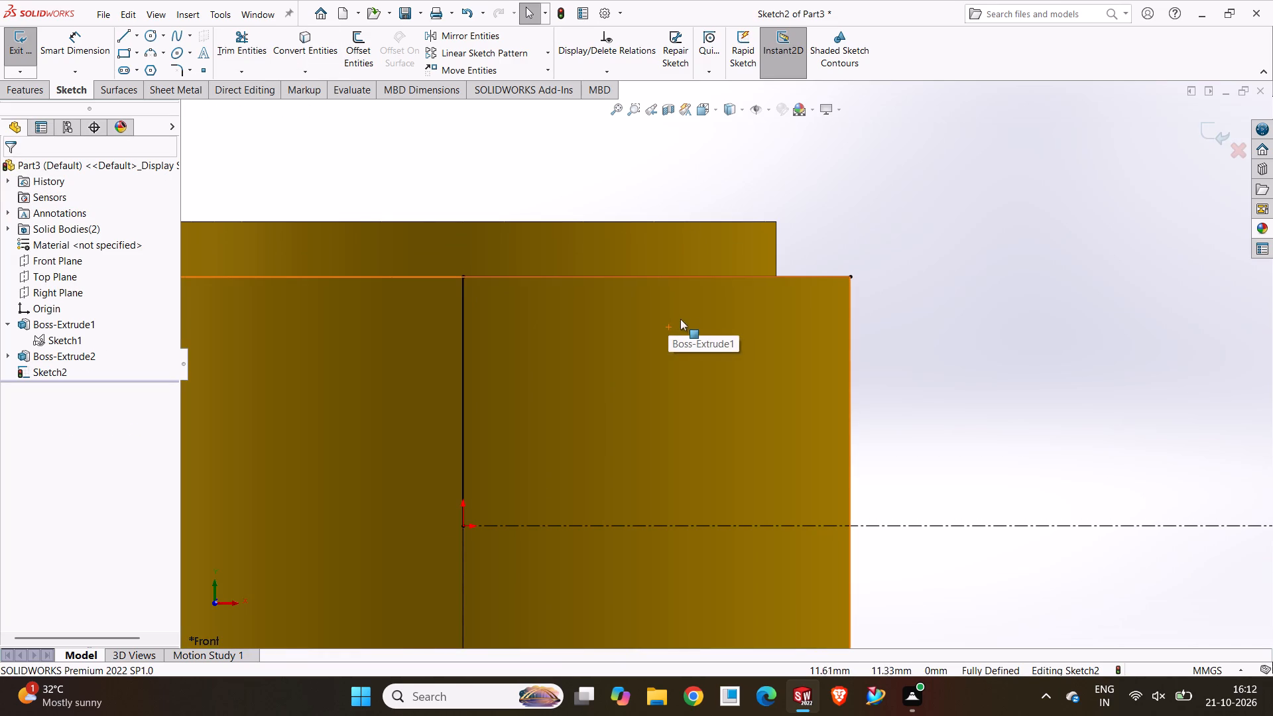
pyautogui.scroll(5, 1020, 449)
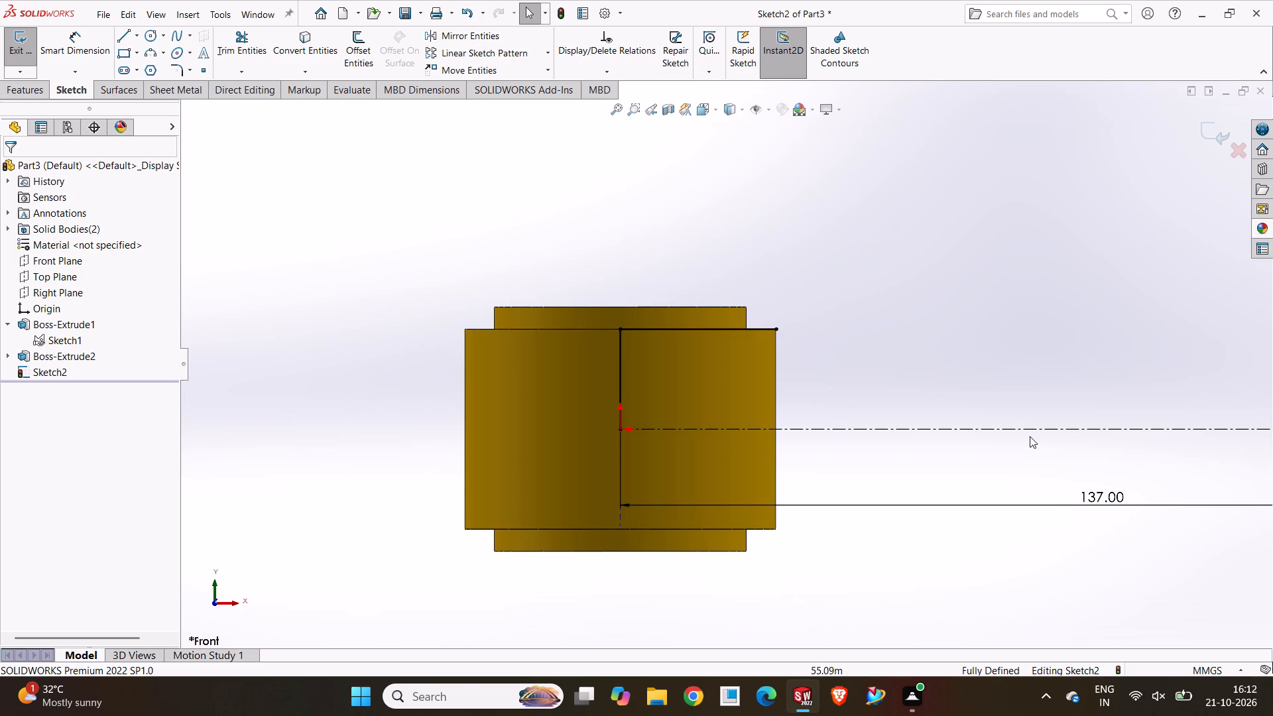
pyautogui.scroll(3, 1030, 436)
pyautogui.scroll(-3, 997, 400)
pyautogui.scroll(3, 1124, 397)
pyautogui.scroll(-4, 1079, 379)
pyautogui.scroll(2, 967, 339)
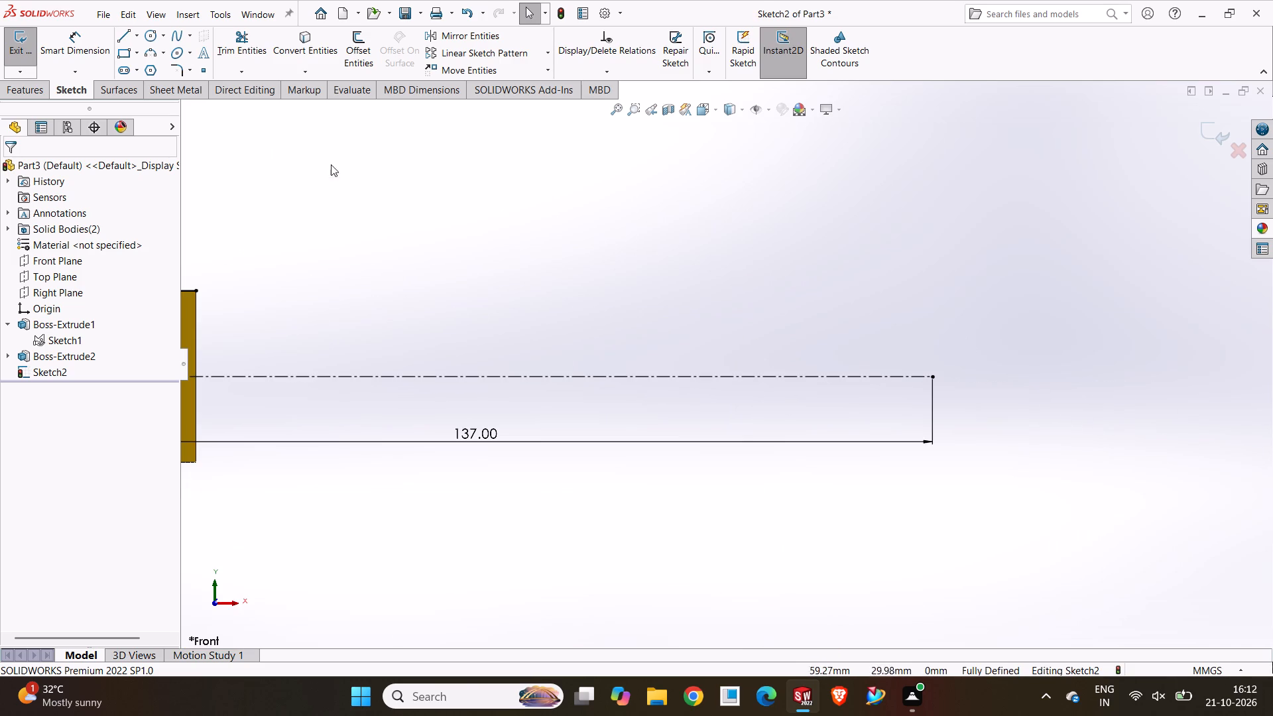
pyautogui.click(129, 38)
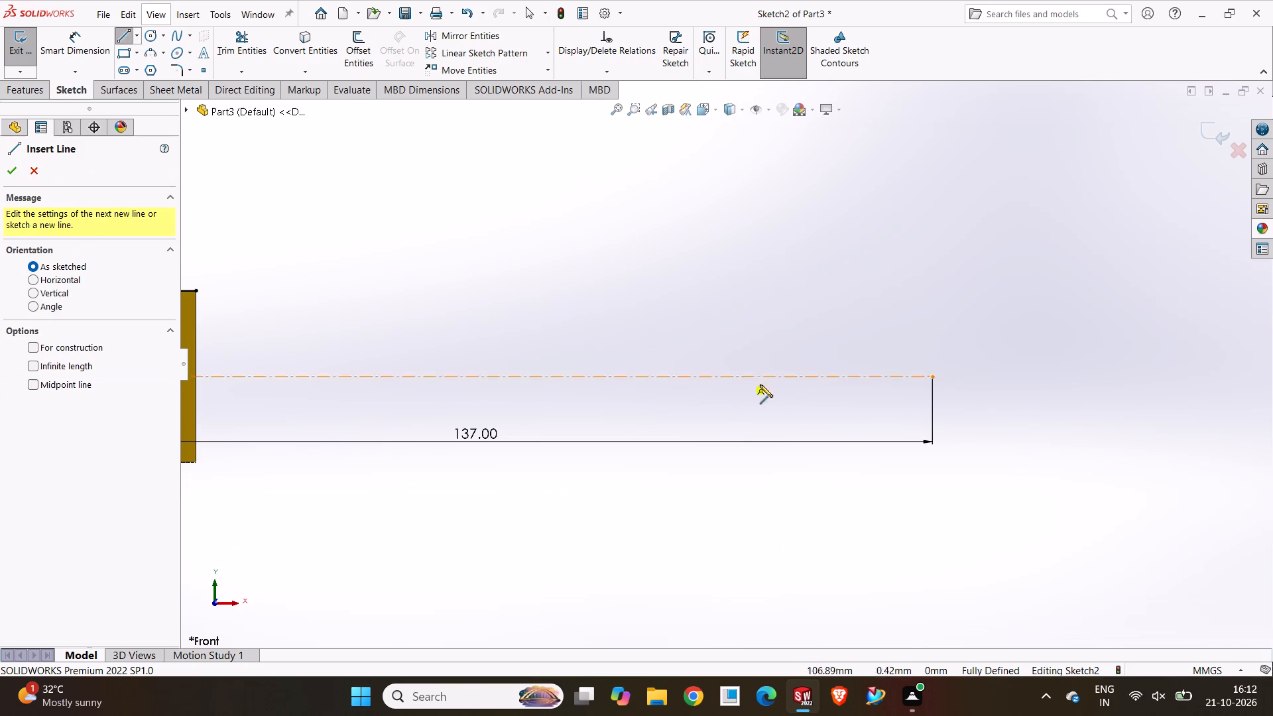
pyautogui.click(932, 377)
pyautogui.click(933, 349)
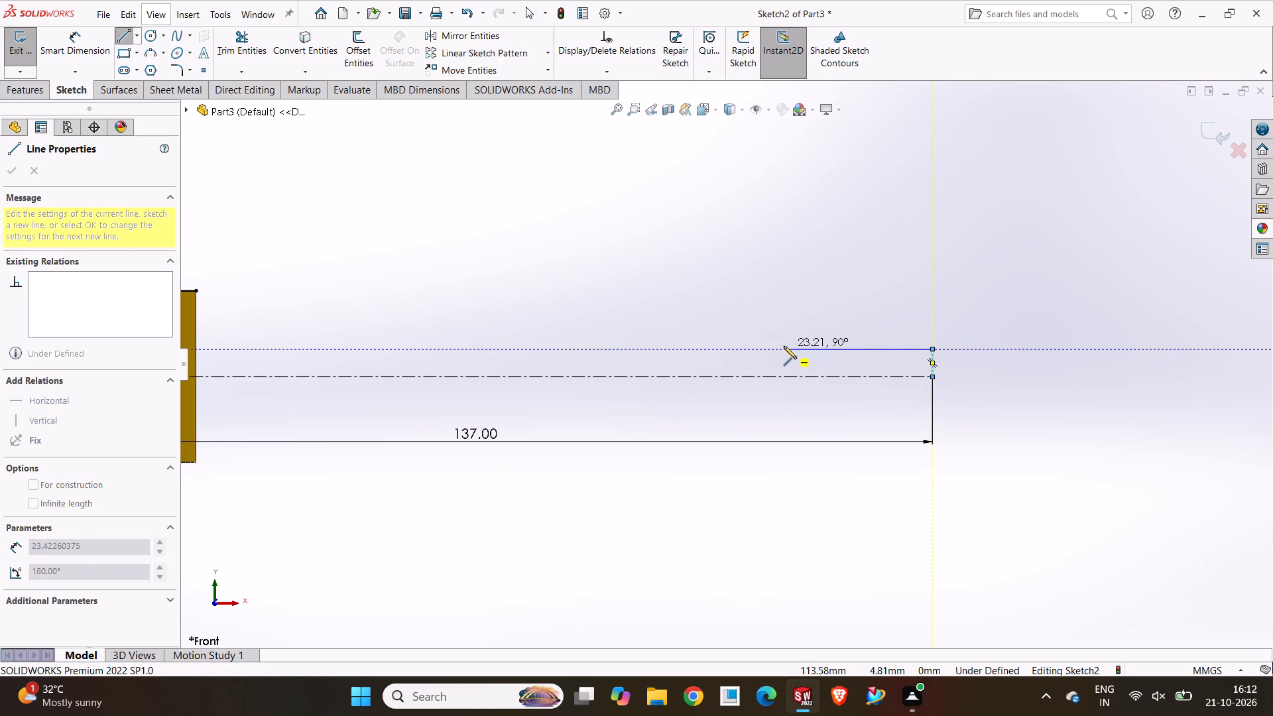
pyautogui.click(593, 353)
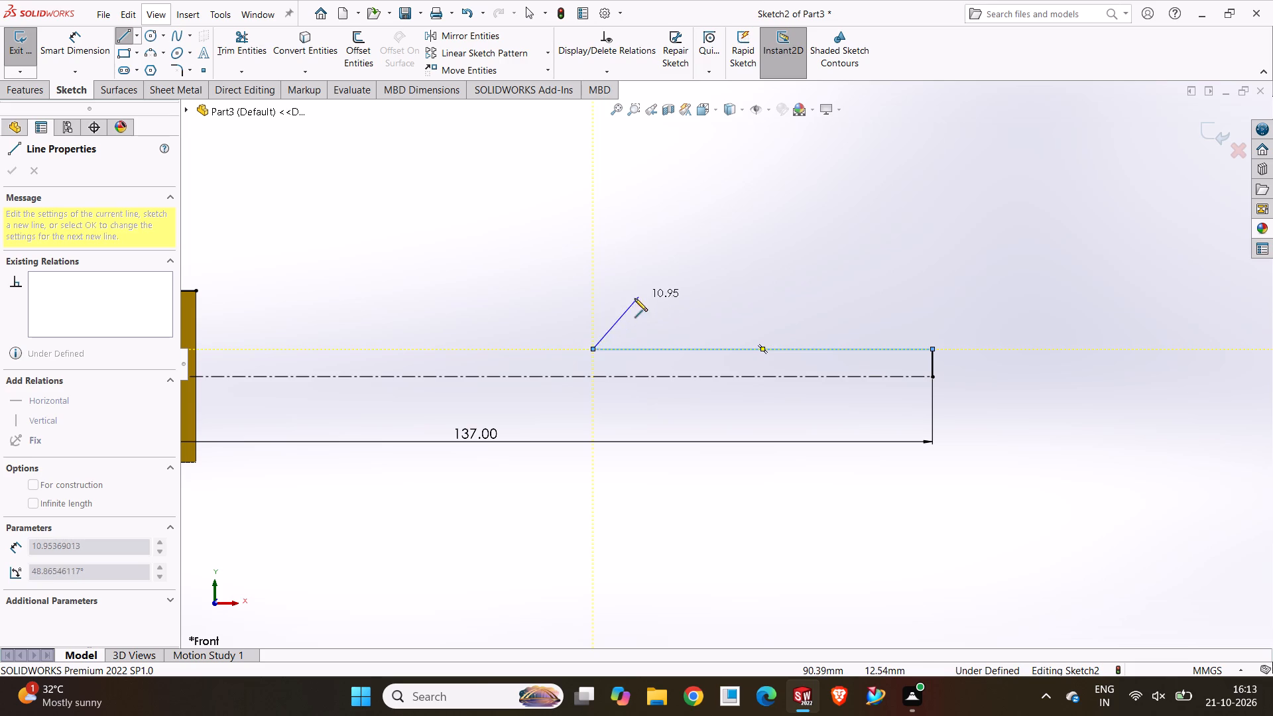
pyautogui.click(596, 308)
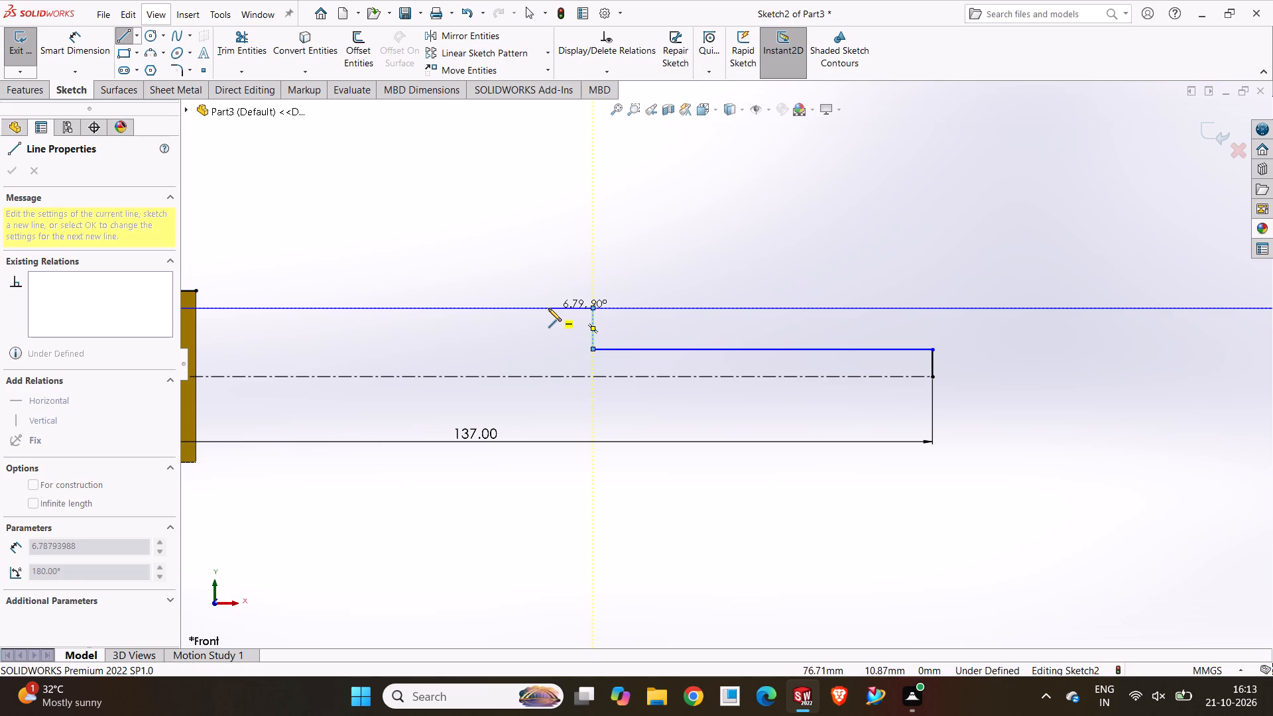
pyautogui.click(548, 308)
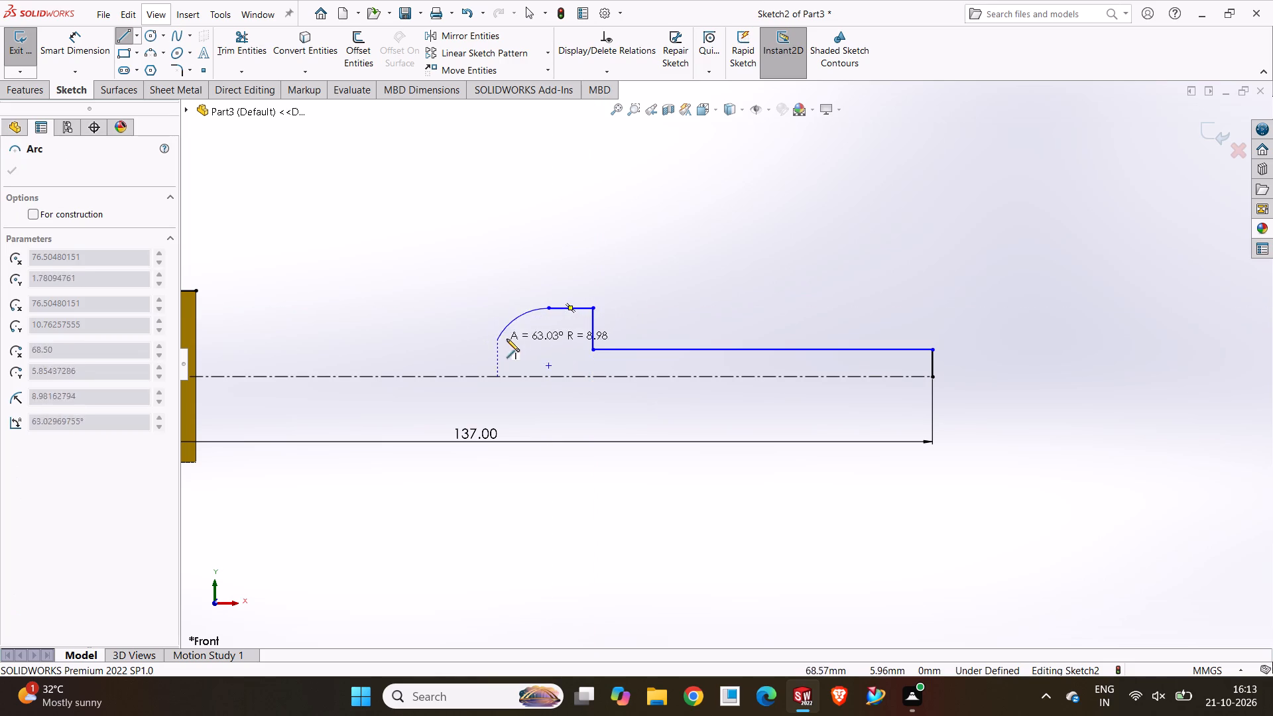
pyautogui.press('Escape')
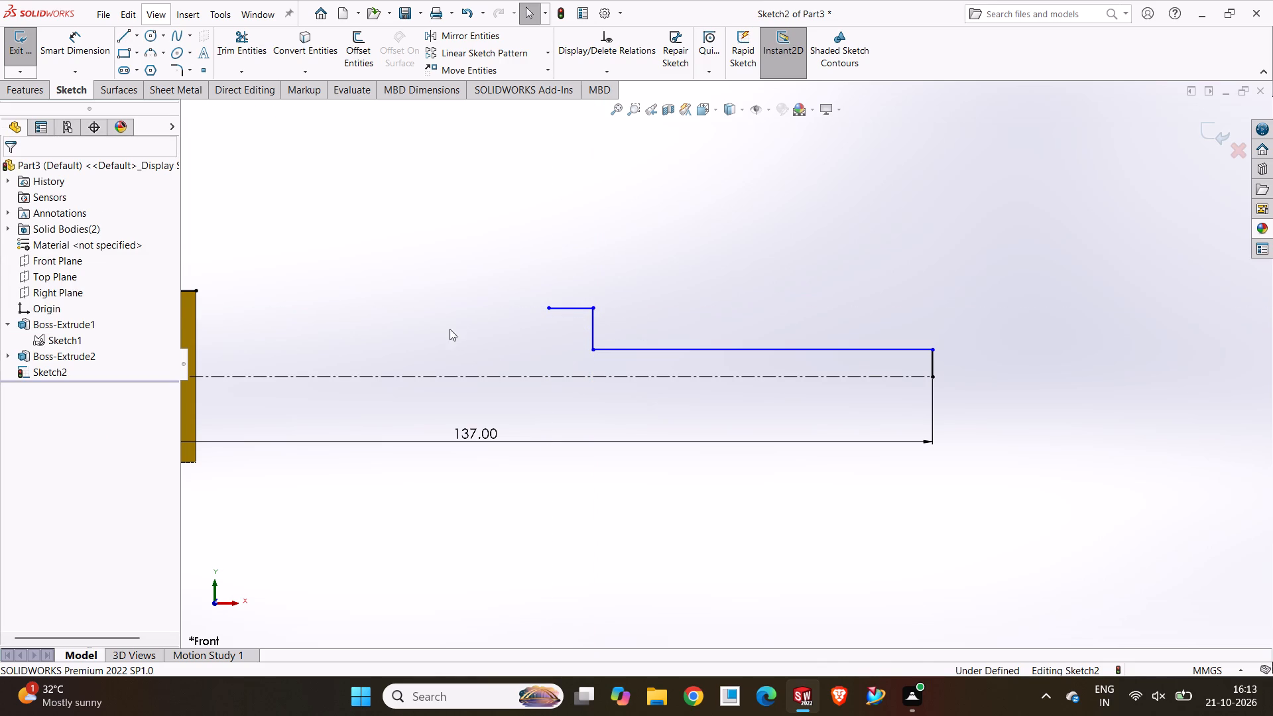
# Sketch a downward-bulging three-point arc of about 9 mm radius from the short upper ledge's free end toward the hub.
pyautogui.click(143, 55)
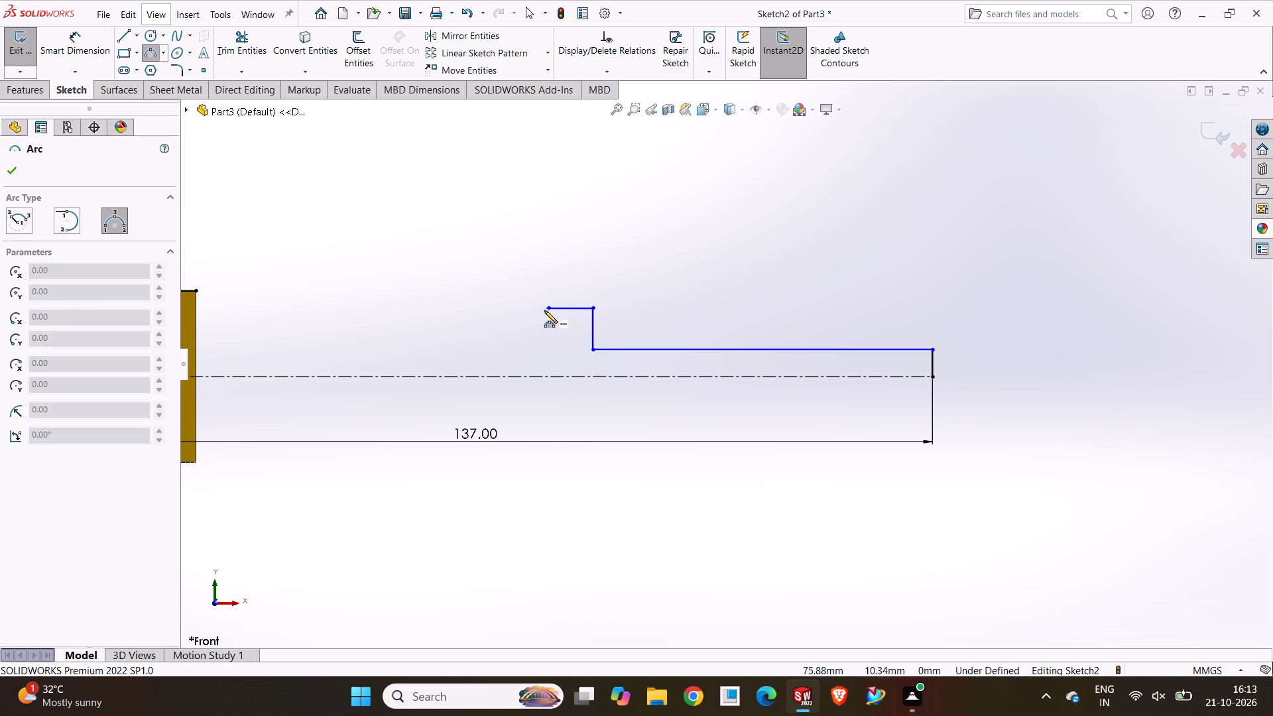
pyautogui.scroll(-2, 526, 316)
pyautogui.scroll(3, 499, 316)
pyautogui.scroll(-1, 518, 335)
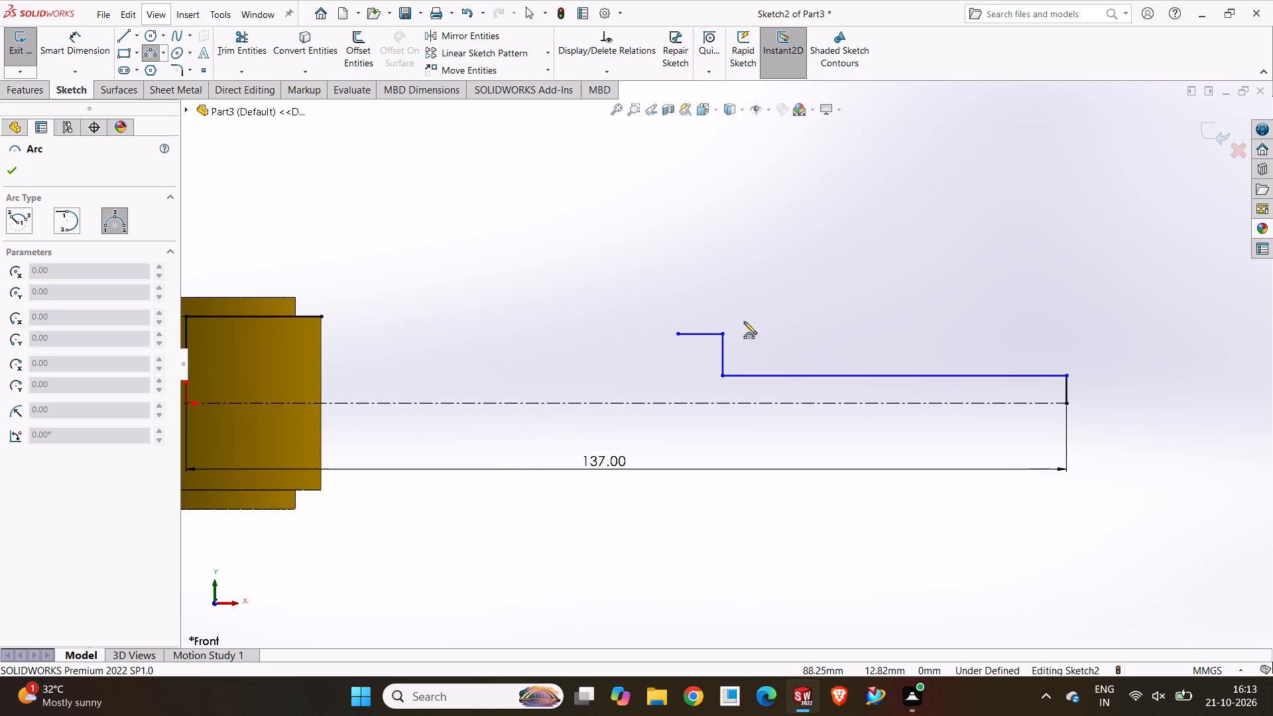
pyautogui.click(678, 333)
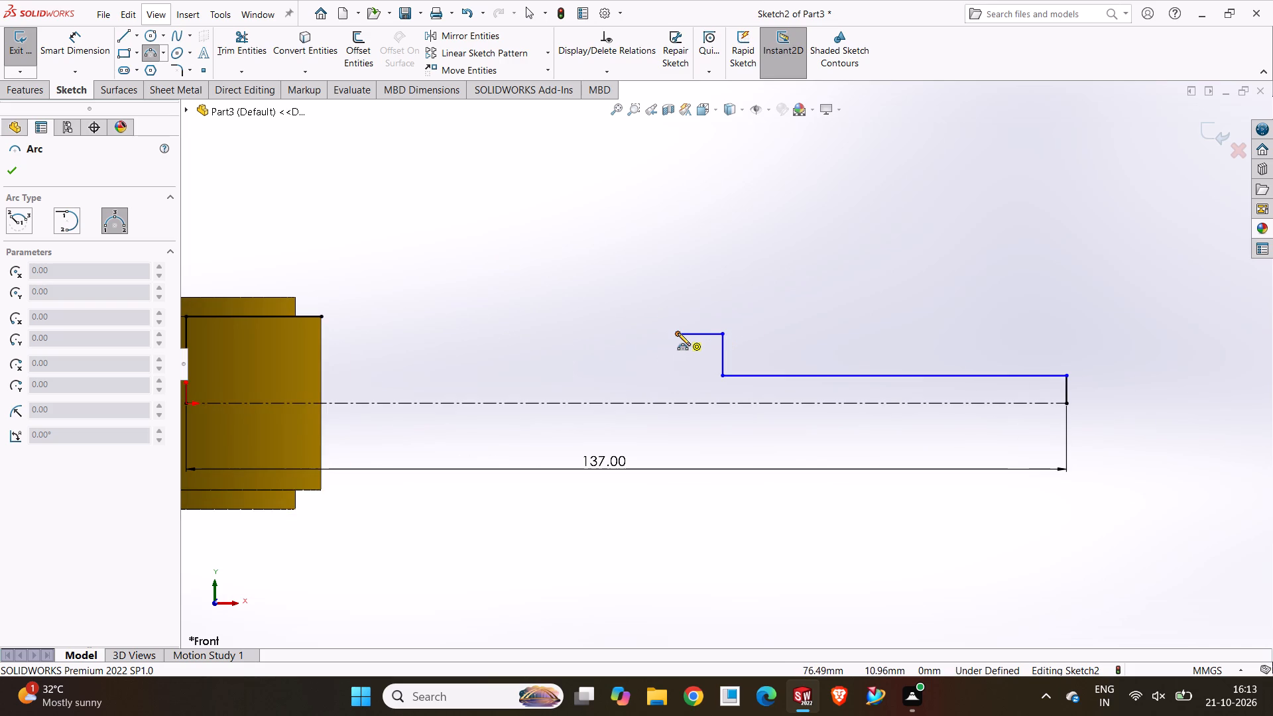
pyautogui.click(630, 345)
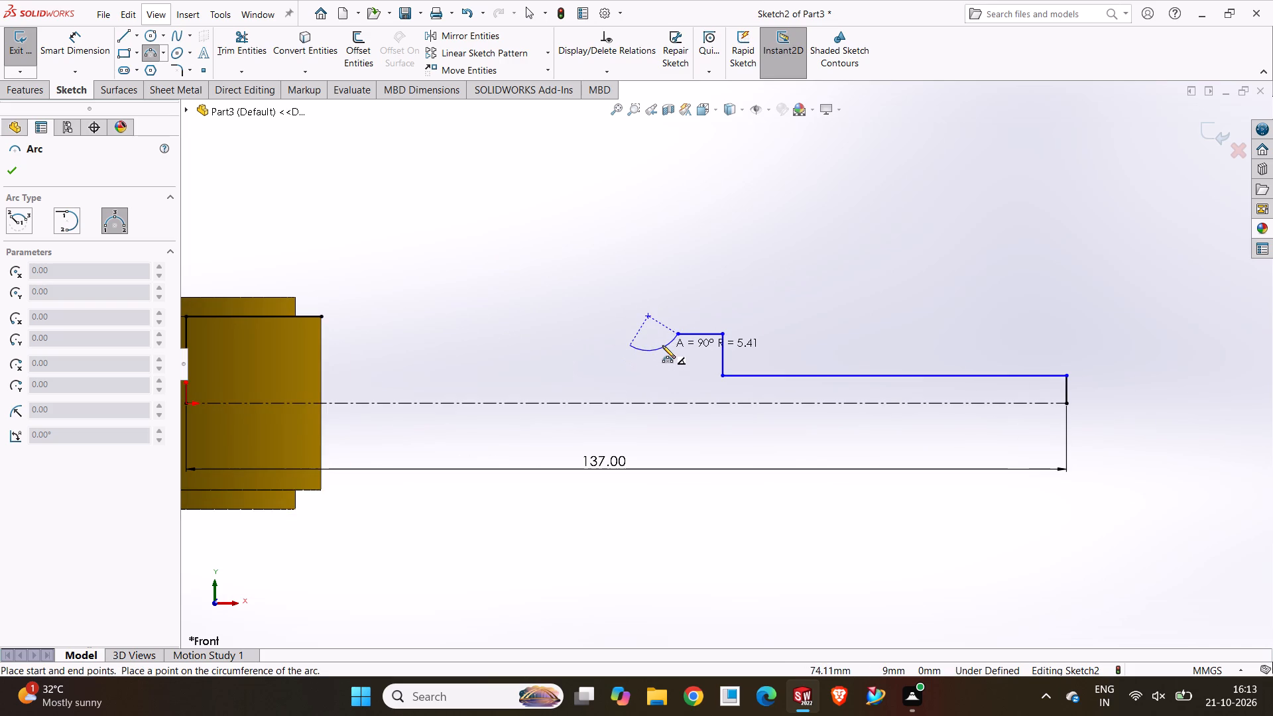
pyautogui.click(658, 344)
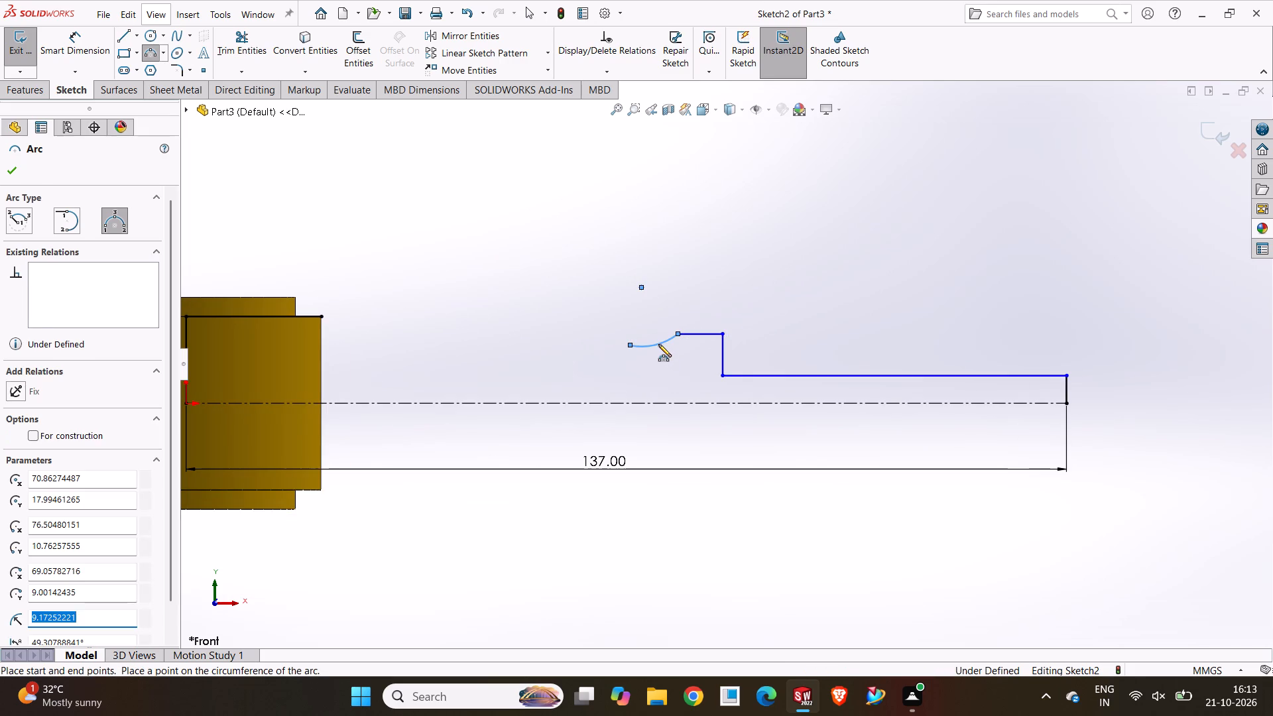
pyautogui.press('Escape')
# Sketch a slightly rising line about 39 mm long from the arc's free end toward the hub.
pyautogui.click(118, 41)
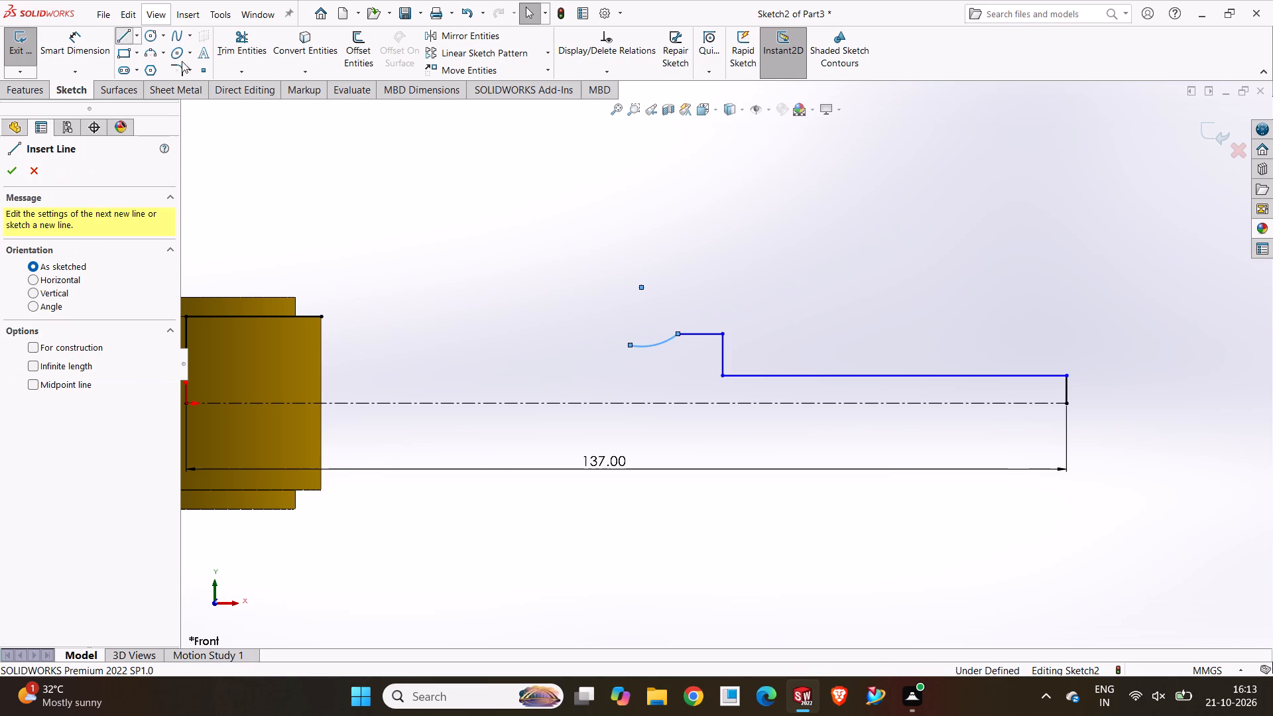
pyautogui.click(630, 345)
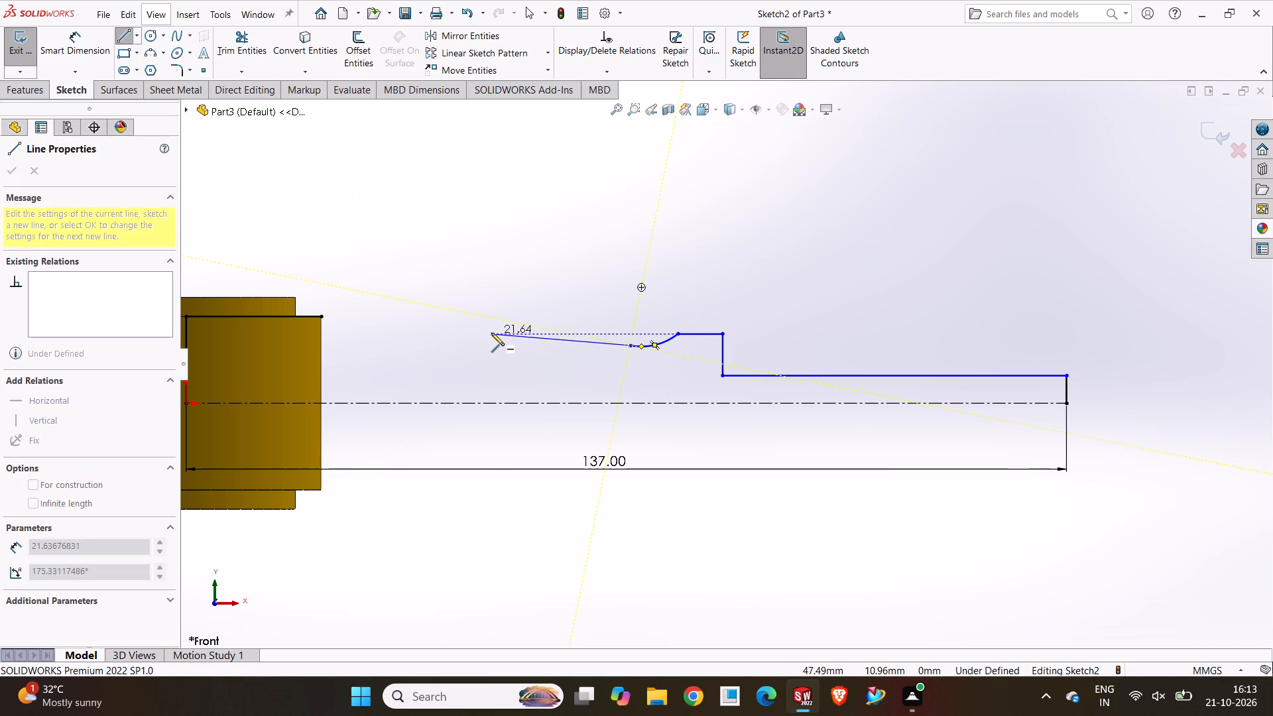
pyautogui.click(380, 329)
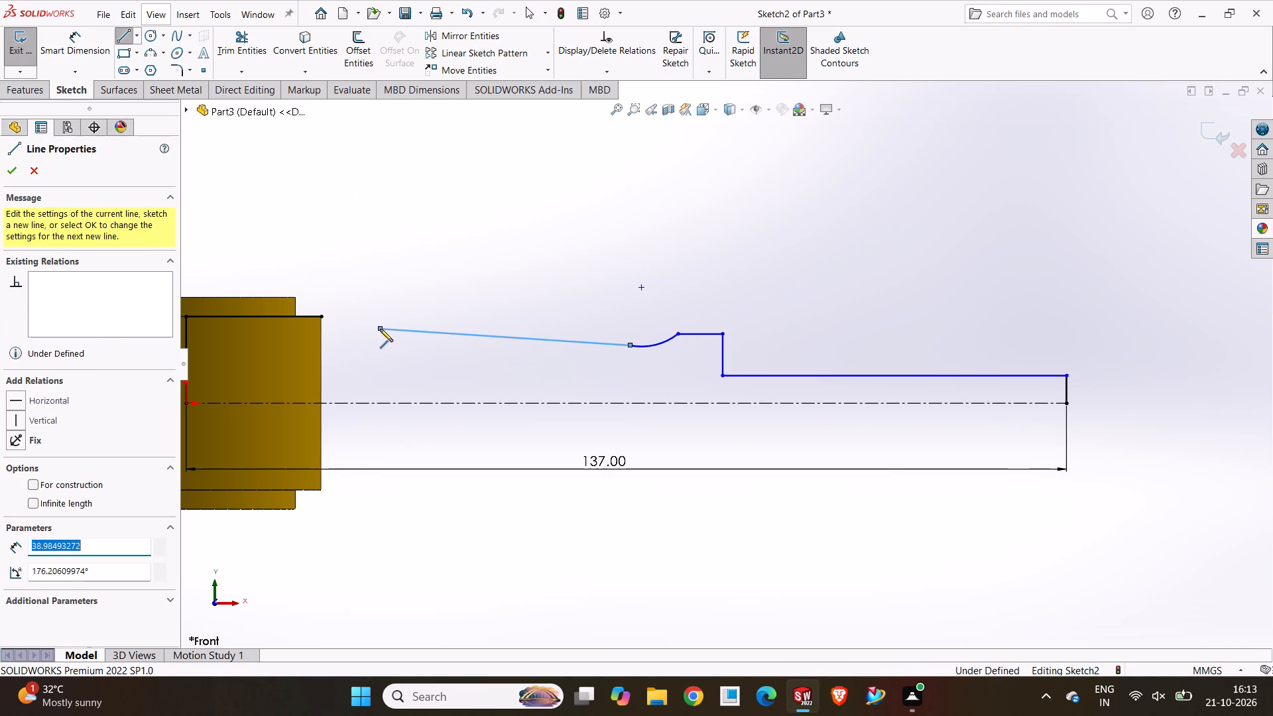
pyautogui.press('Escape')
# Join the hub's upper corner to the sloped line with a downward-bulging three-point arc of about 19 mm radius.
pyautogui.click(146, 51)
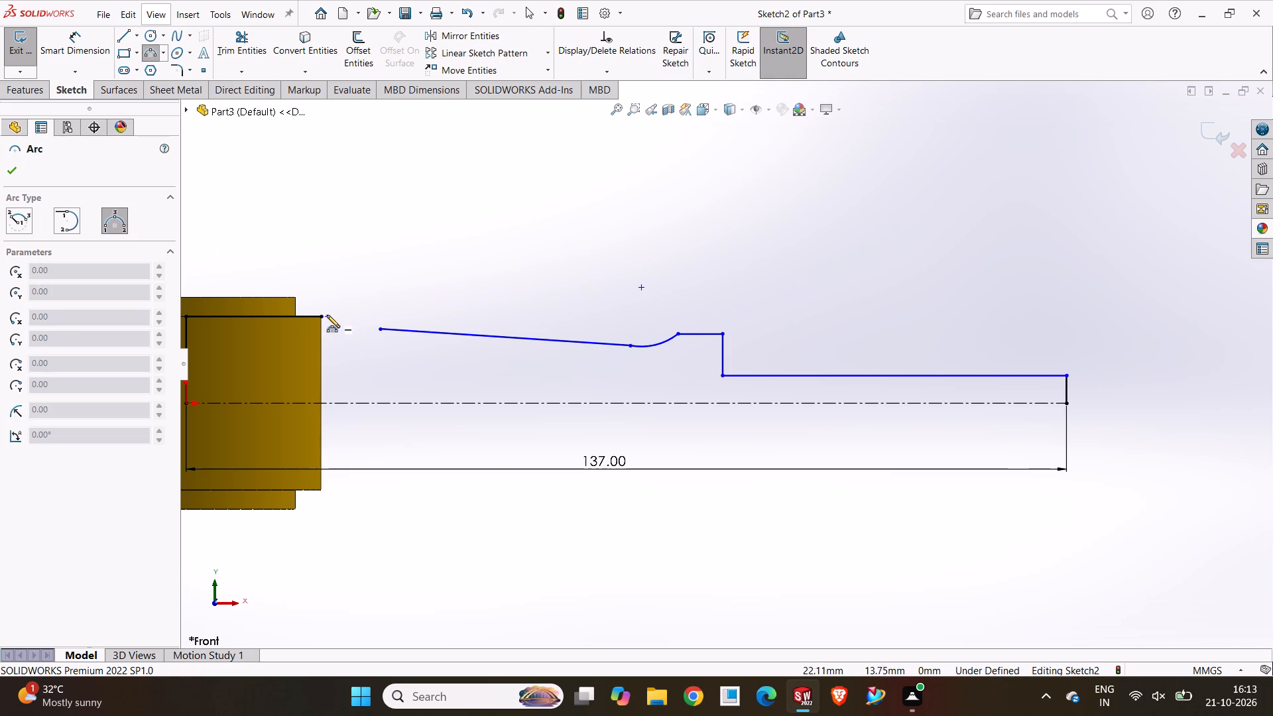
pyautogui.click(318, 314)
pyautogui.click(378, 328)
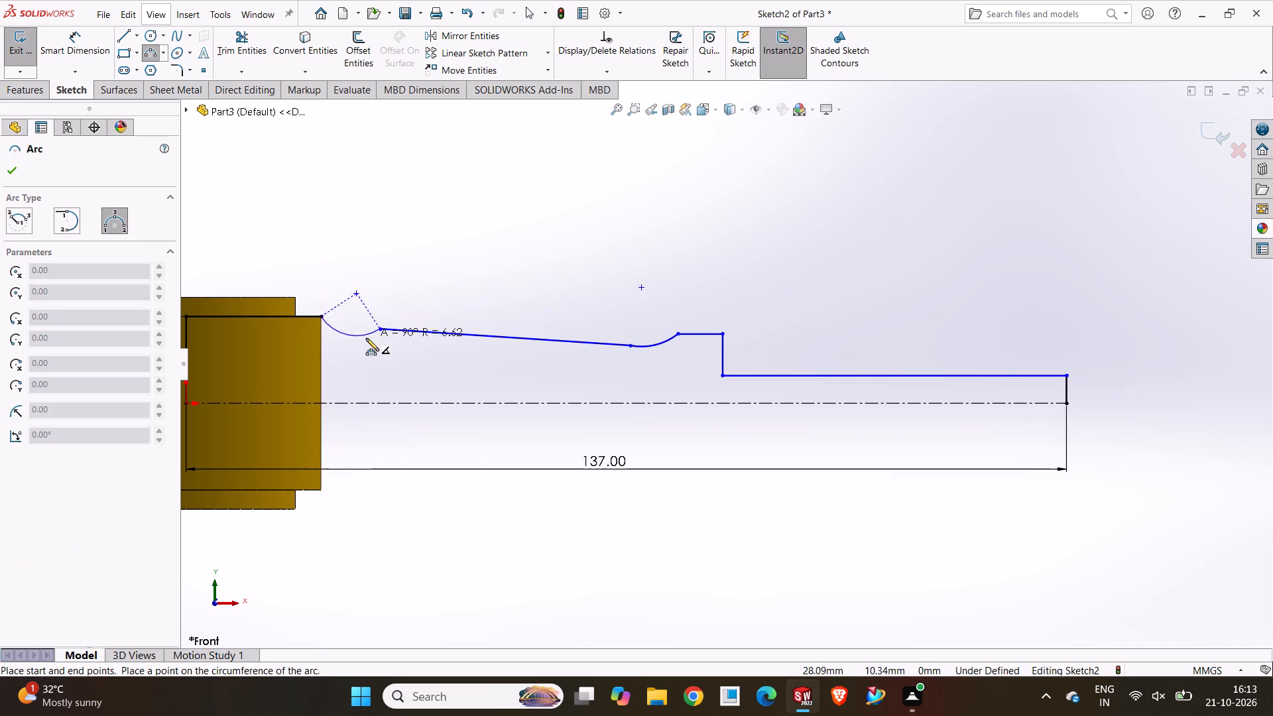
pyautogui.click(356, 328)
pyautogui.press('Escape')
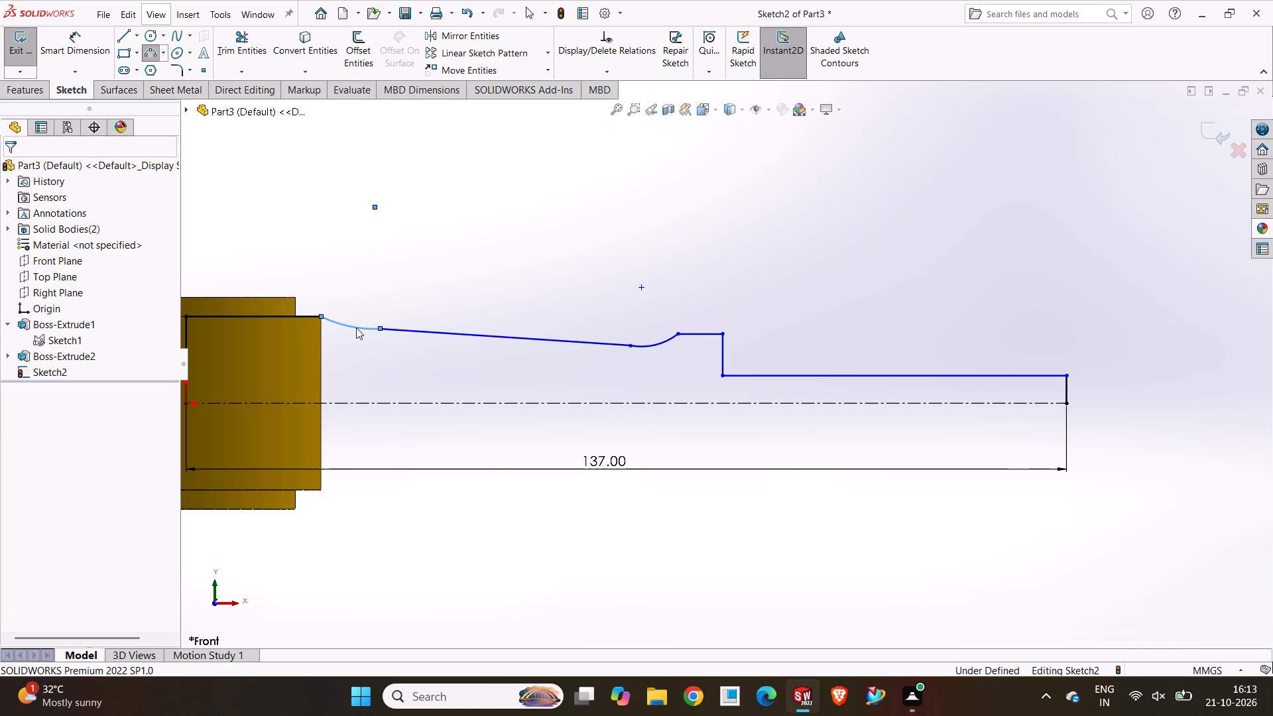
pyautogui.press('Escape')
pyautogui.click(436, 268)
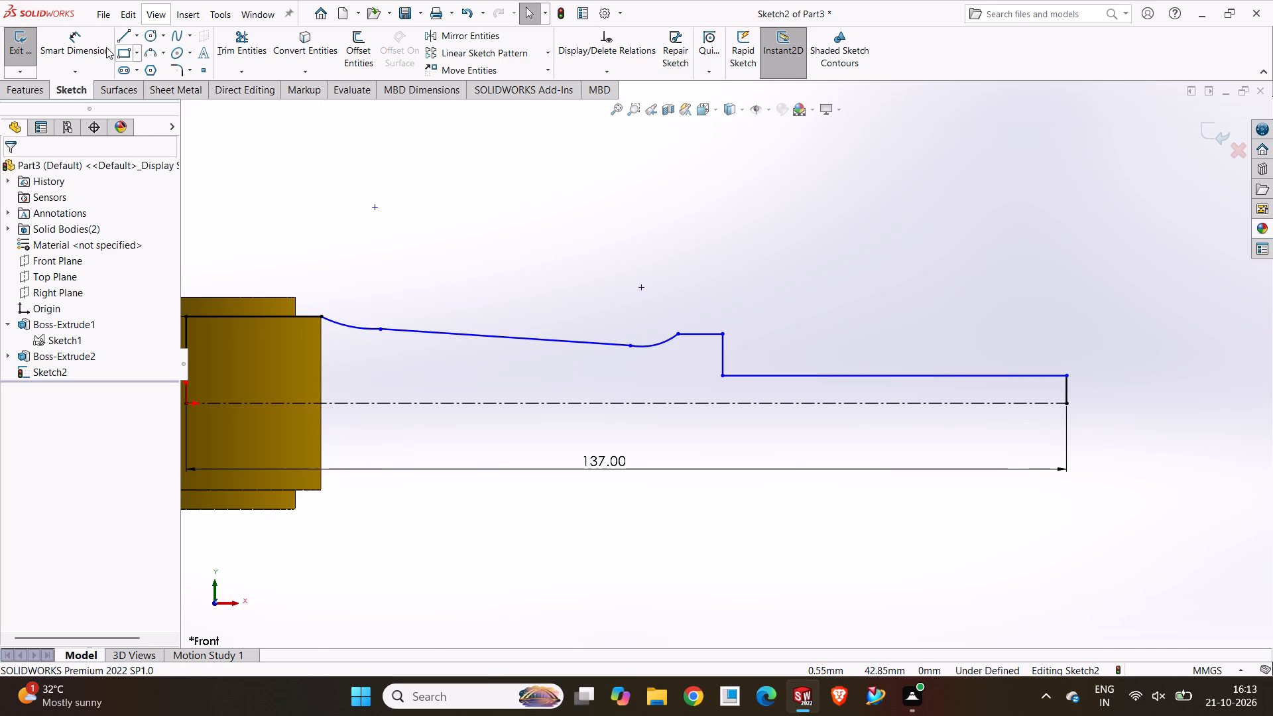
# Dimension the short vertical line at the arm's far end to 2.50 mm.
pyautogui.click(106, 47)
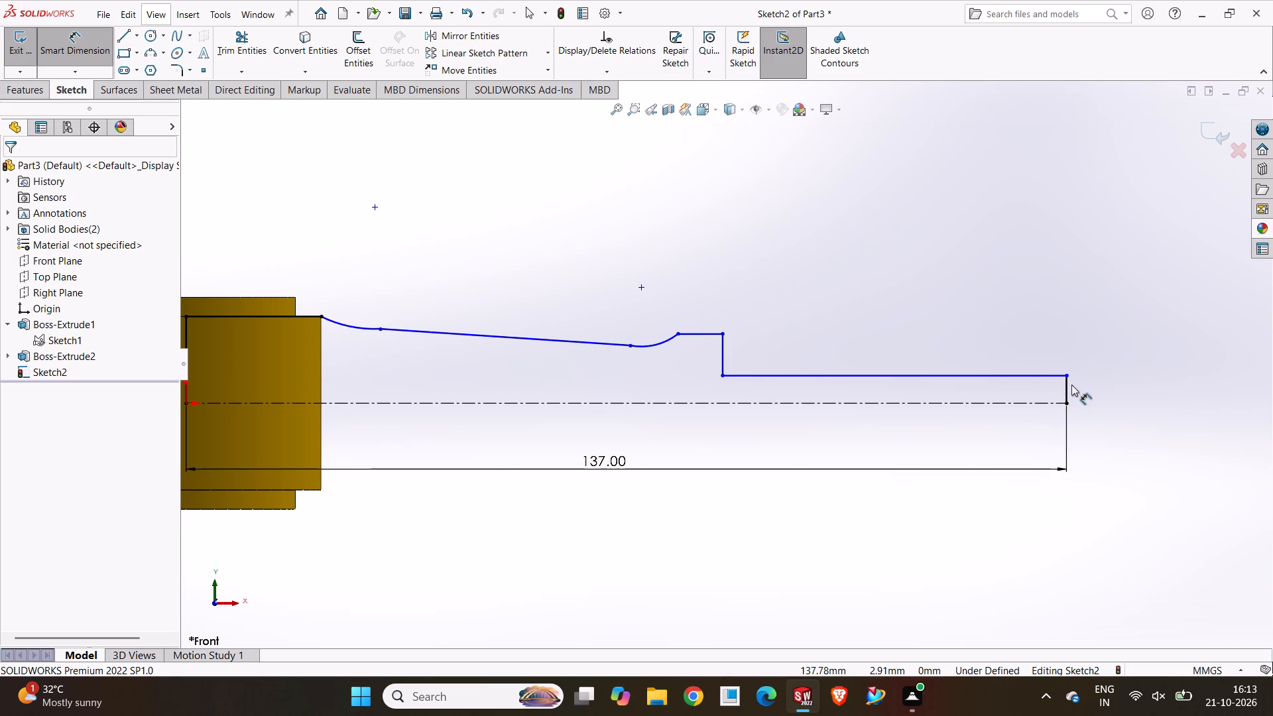
pyautogui.click(1064, 397)
pyautogui.click(1105, 388)
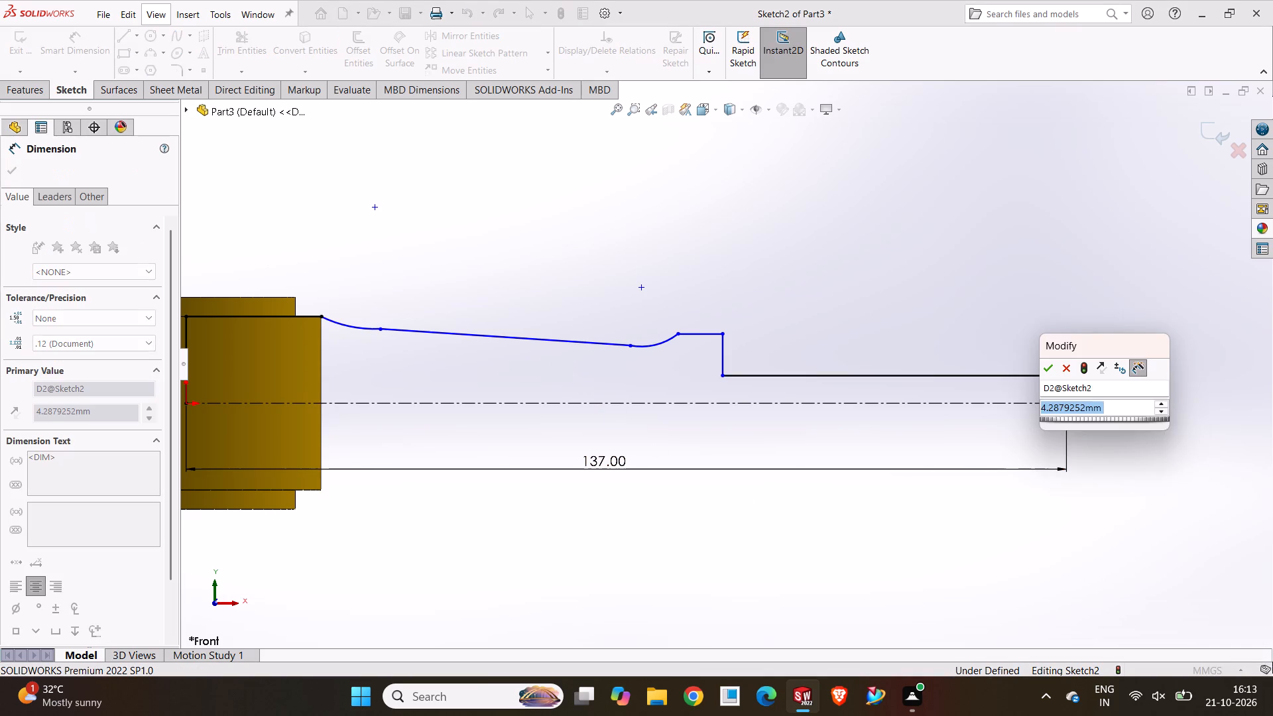
pyautogui.write('2.50')
pyautogui.press('Return')
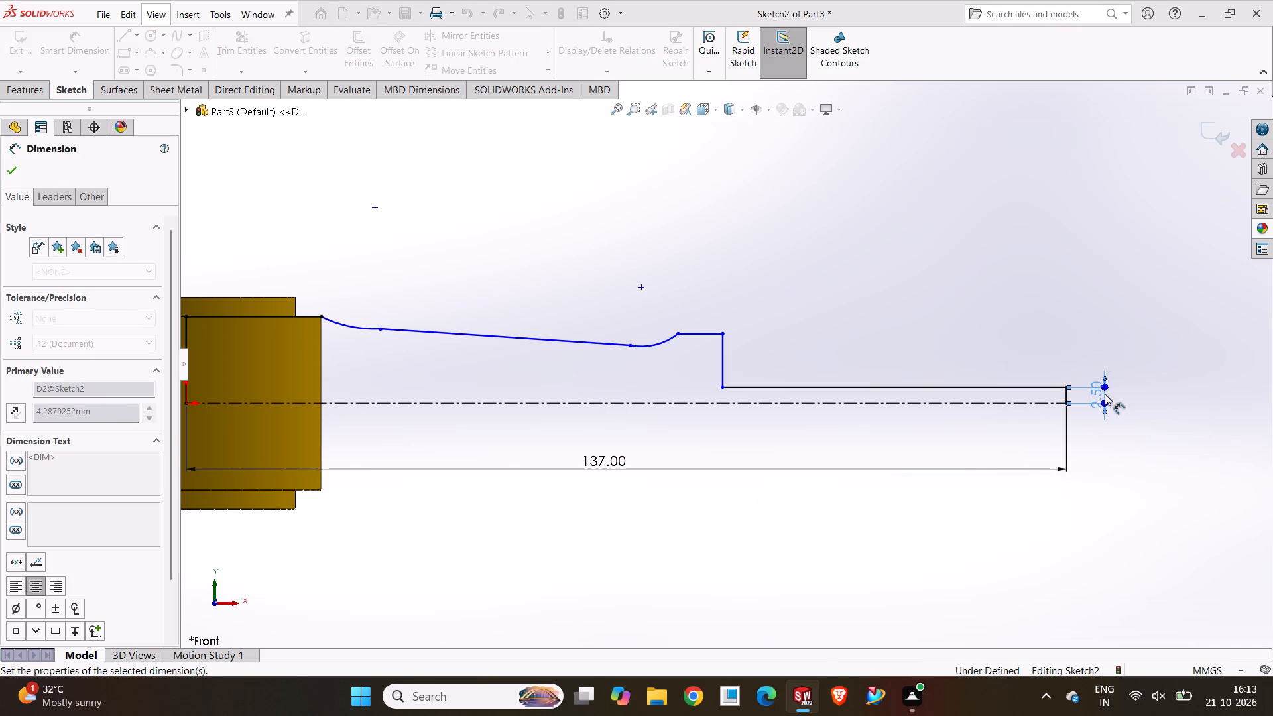
pyautogui.click(1050, 303)
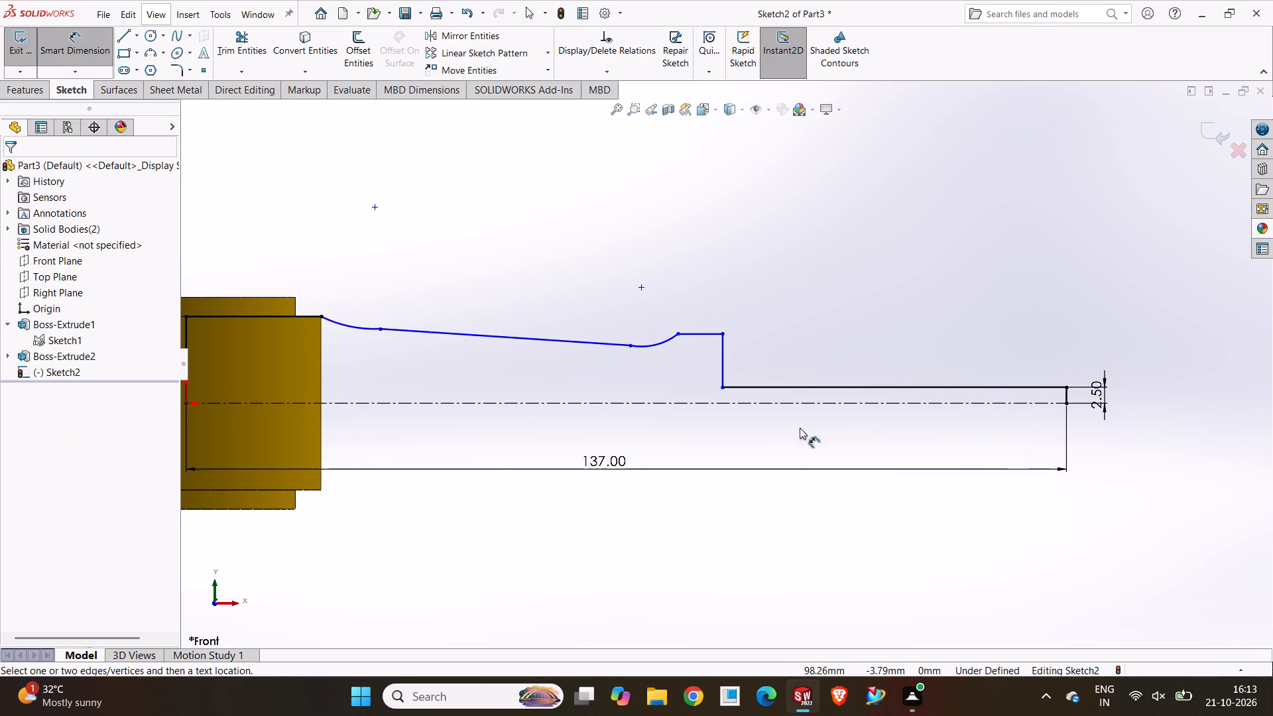
# Dimension the horizontal distance from the origin to the lower corner of the profile's step to 72.50 mm.
pyautogui.scroll(1, 356, 424)
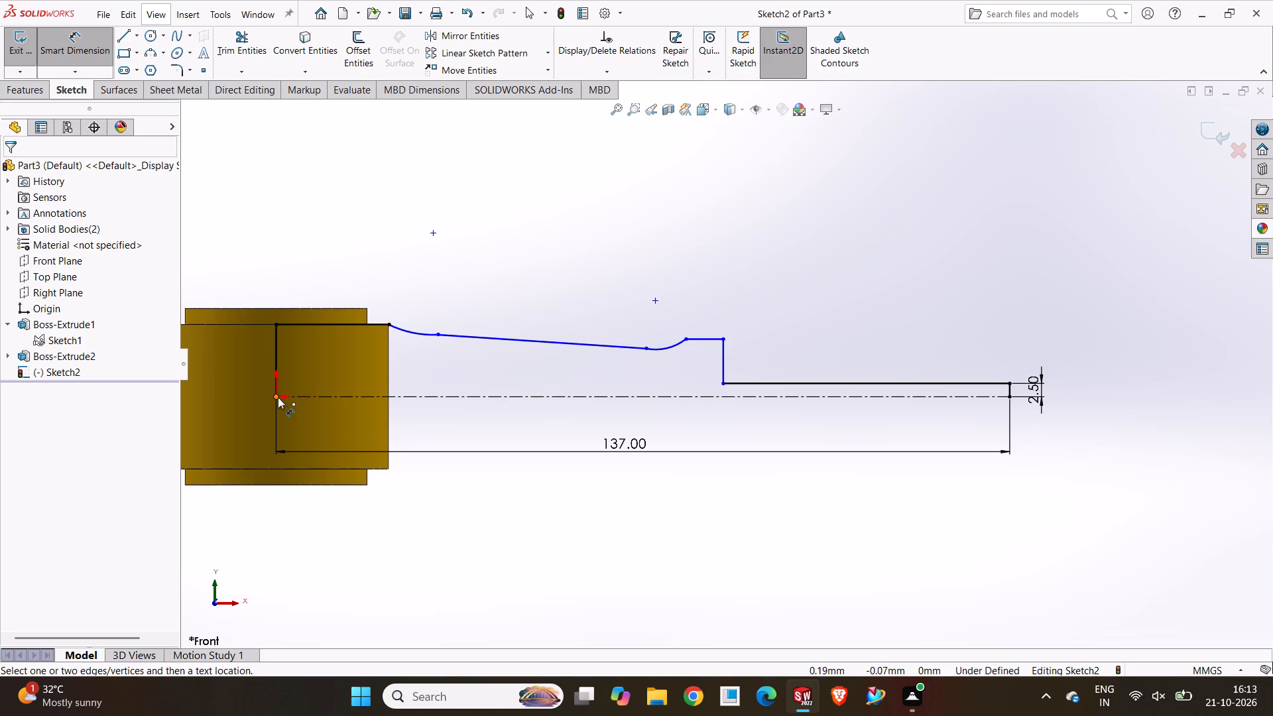
pyautogui.click(276, 396)
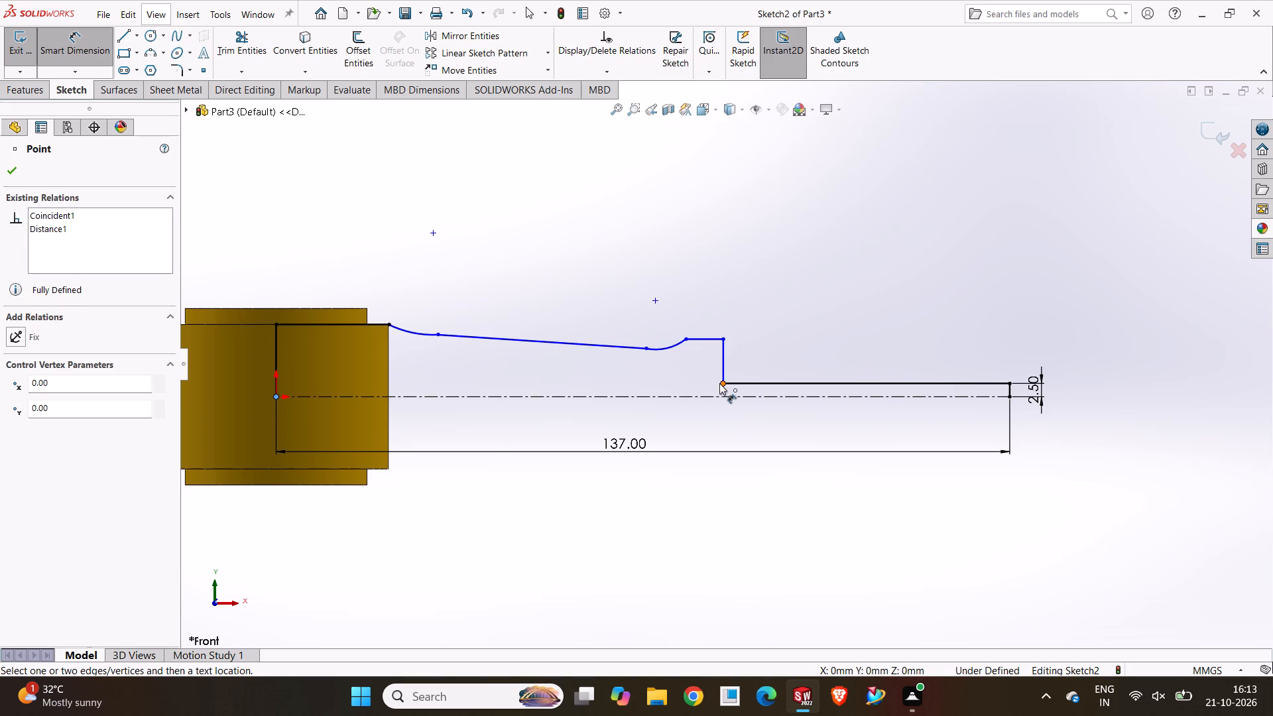
pyautogui.click(719, 383)
pyautogui.click(534, 501)
pyautogui.write('72.50')
pyautogui.press('Return')
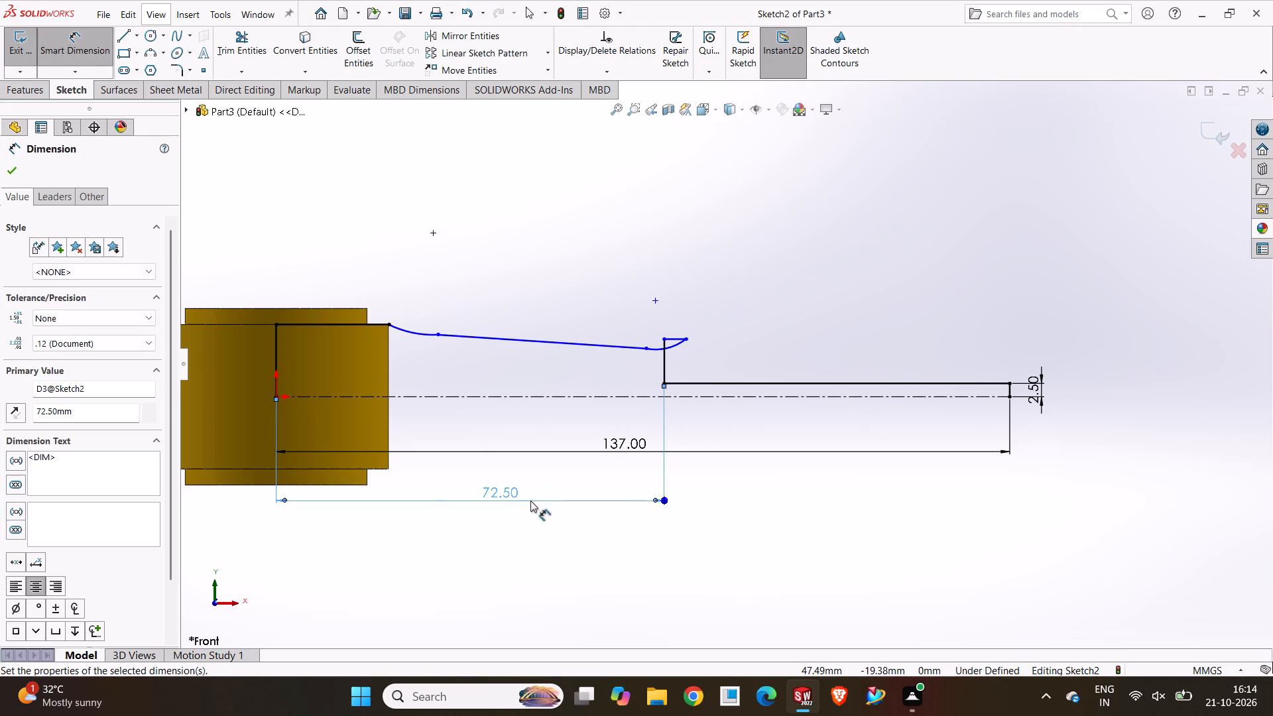
pyautogui.click(730, 520)
pyautogui.press('Escape')
pyautogui.press('Escape')
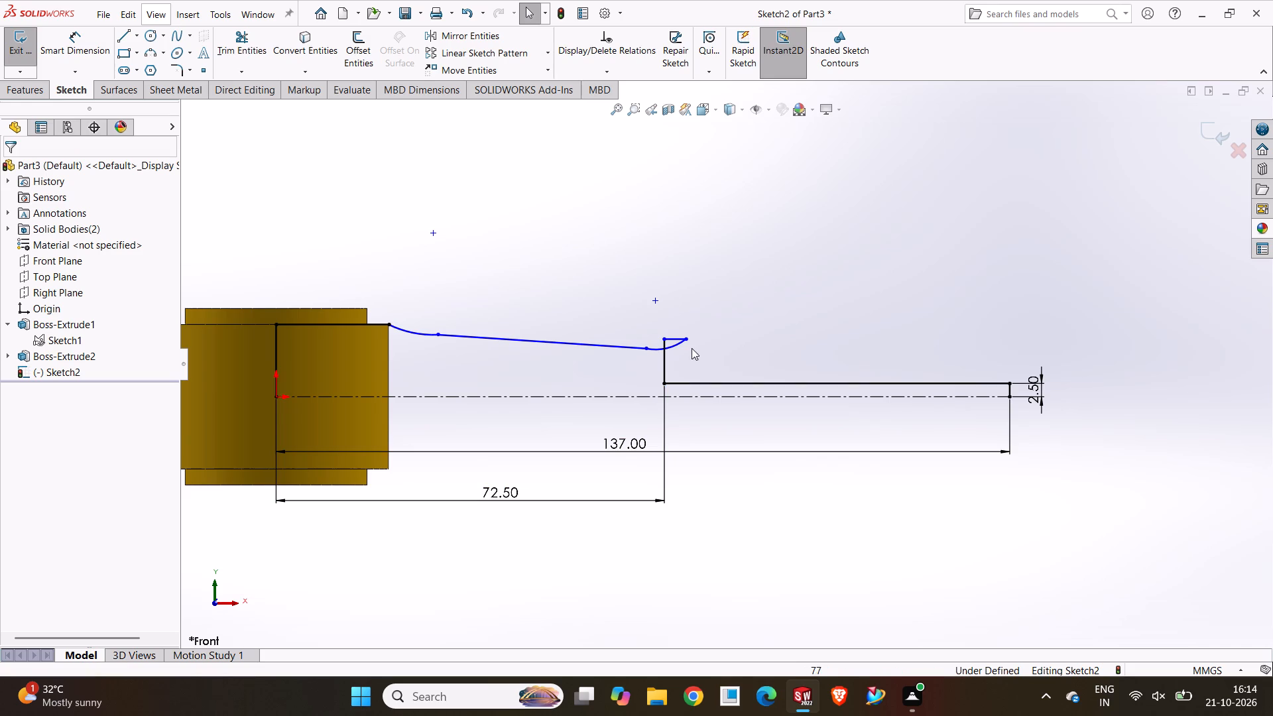
# Reposition the upper ledge's free end to the hub side of the step and move the adjoining arc's lower end toward the hub.
pyautogui.moveTo(690, 339); pyautogui.dragTo(681, 339)
pyautogui.moveTo(688, 339); pyautogui.dragTo(658, 333)
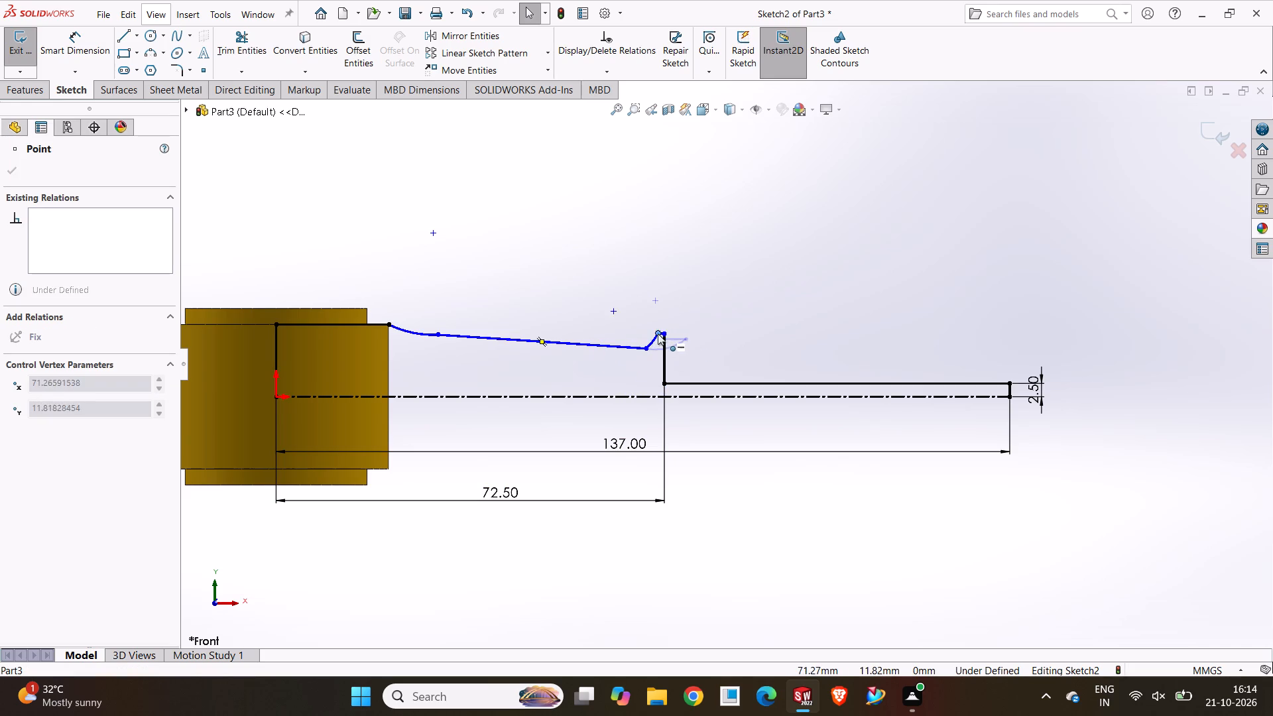
pyautogui.moveTo(658, 333); pyautogui.dragTo(651, 331)
pyautogui.click(605, 379)
pyautogui.moveTo(646, 348); pyautogui.dragTo(617, 355)
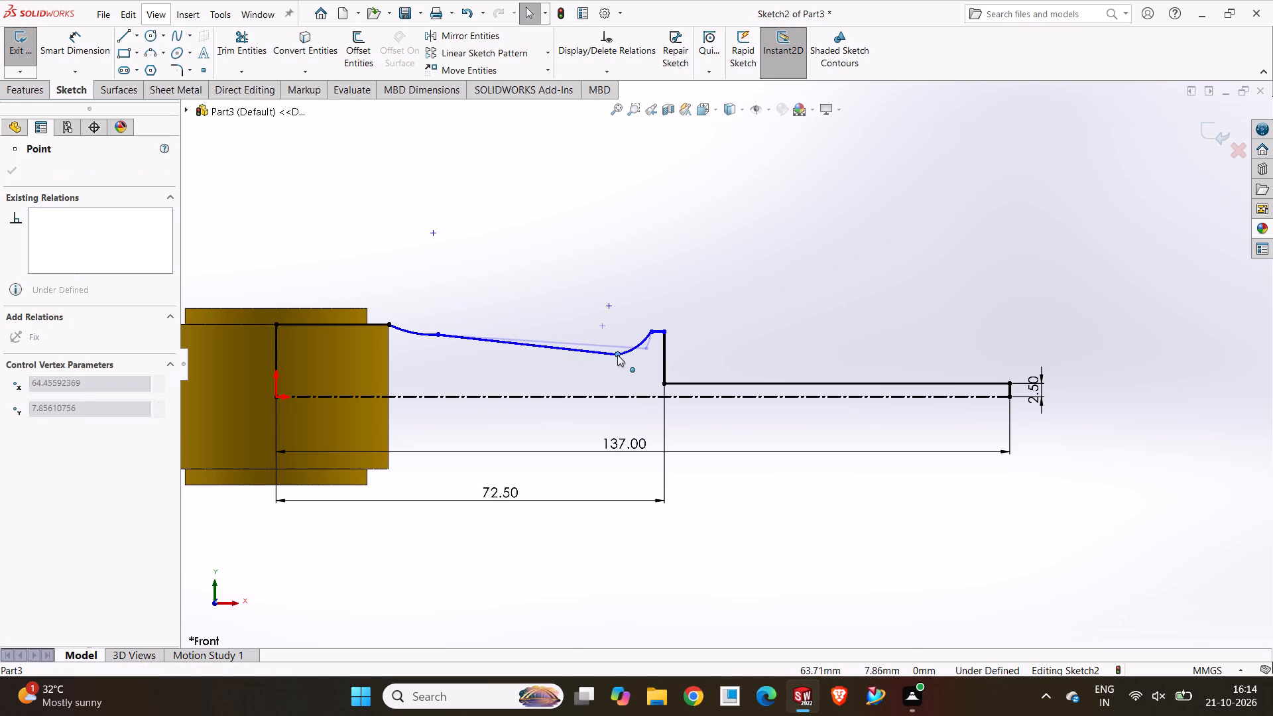
pyautogui.moveTo(617, 355); pyautogui.dragTo(615, 348)
pyautogui.click(528, 377)
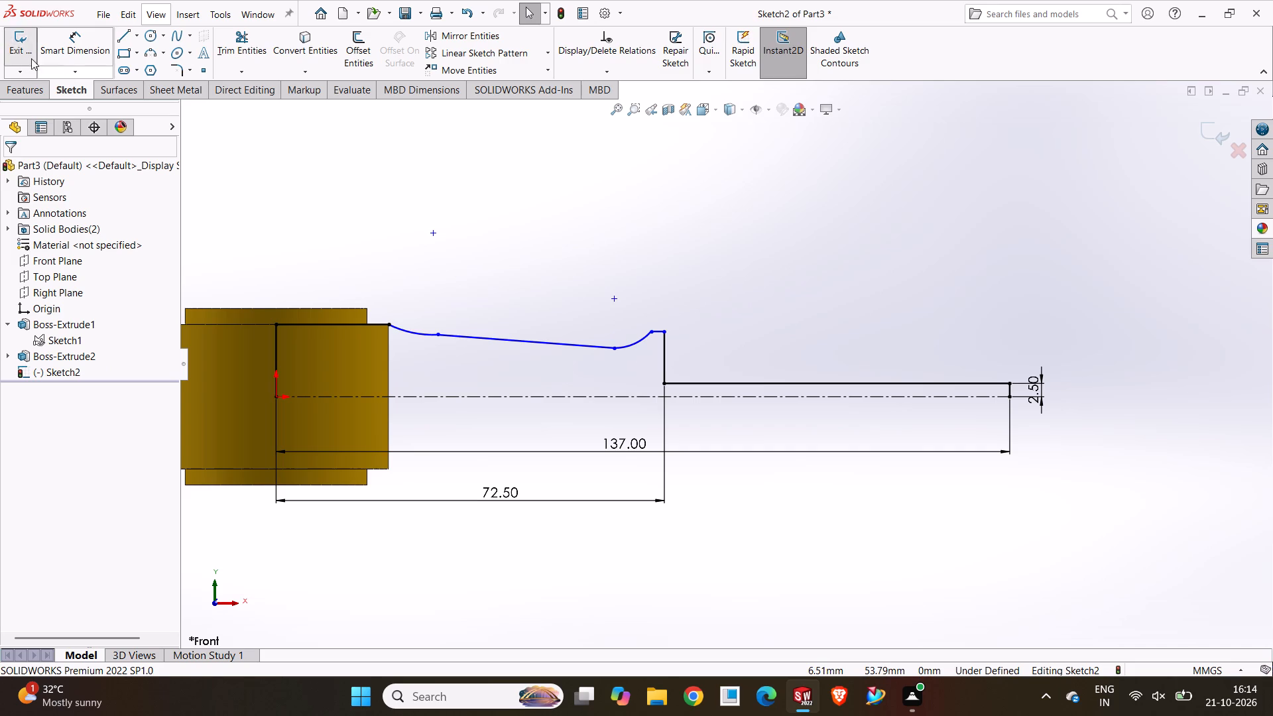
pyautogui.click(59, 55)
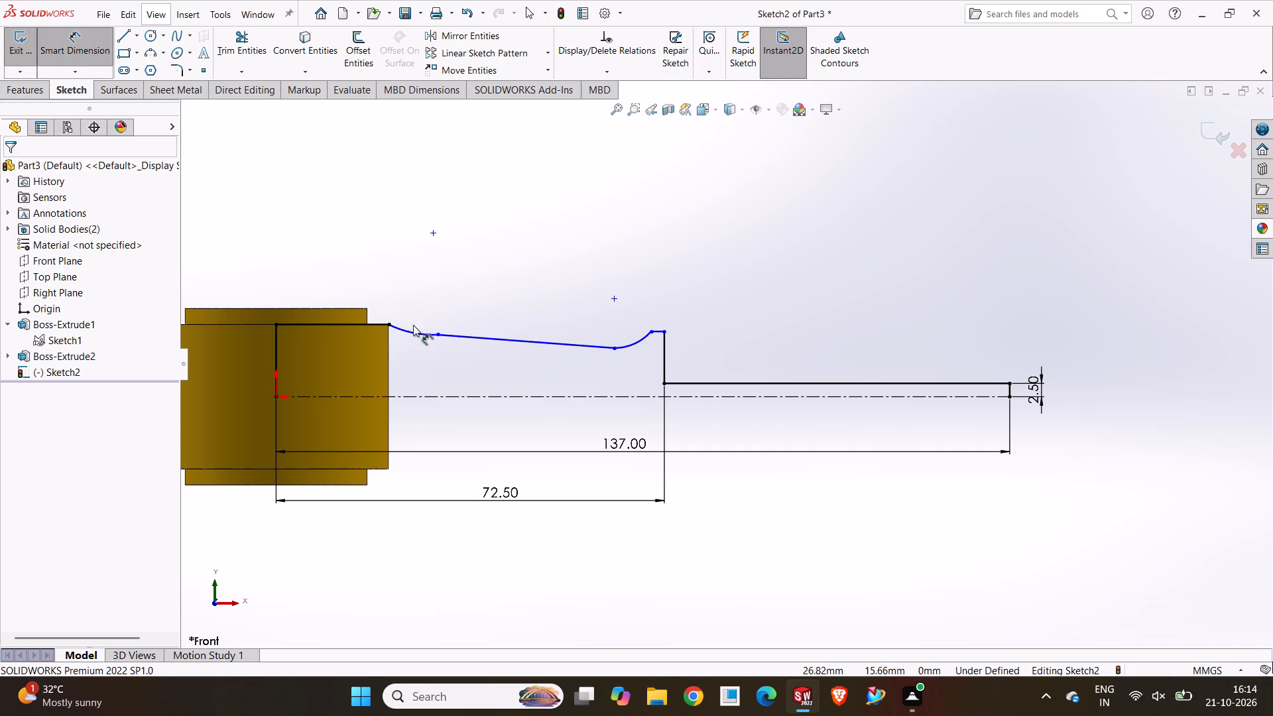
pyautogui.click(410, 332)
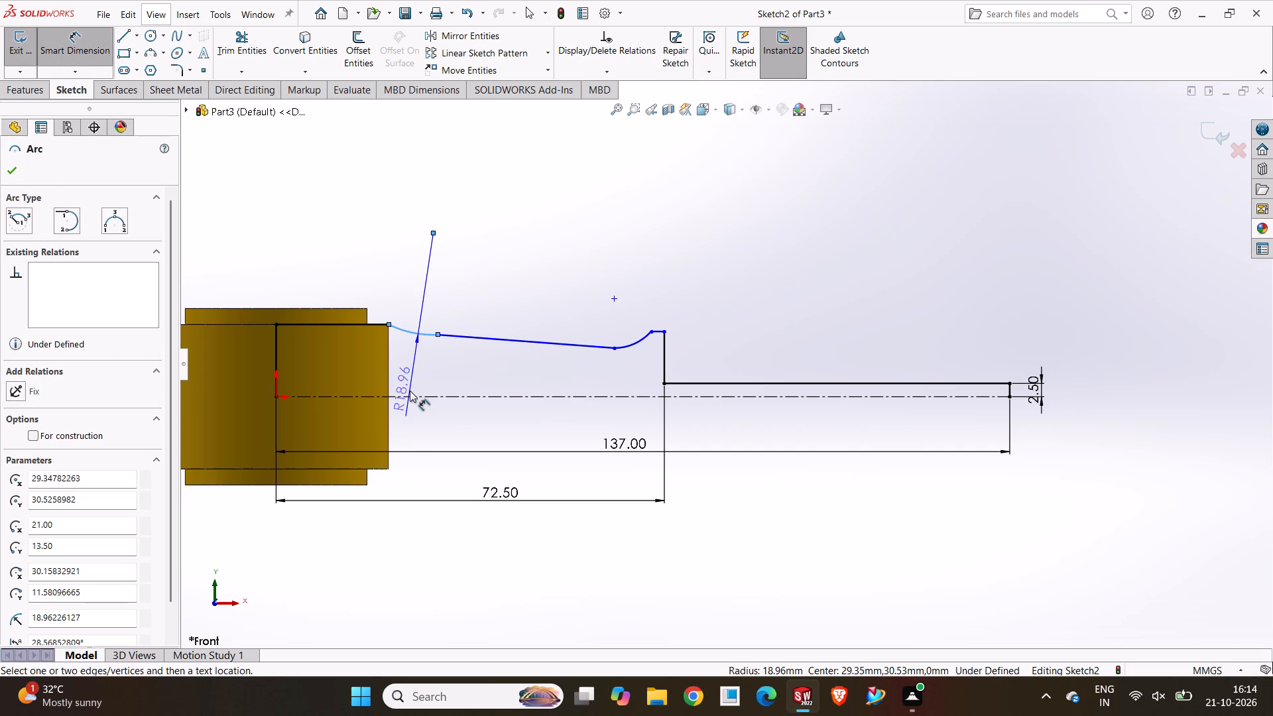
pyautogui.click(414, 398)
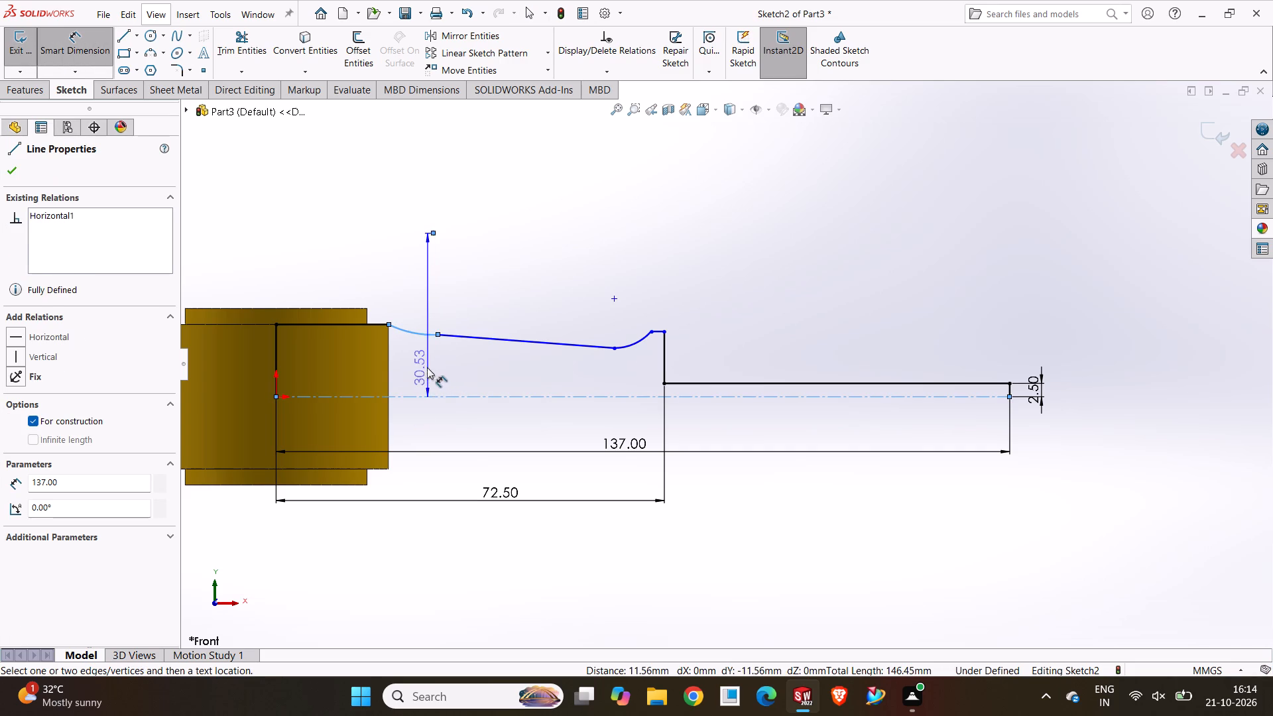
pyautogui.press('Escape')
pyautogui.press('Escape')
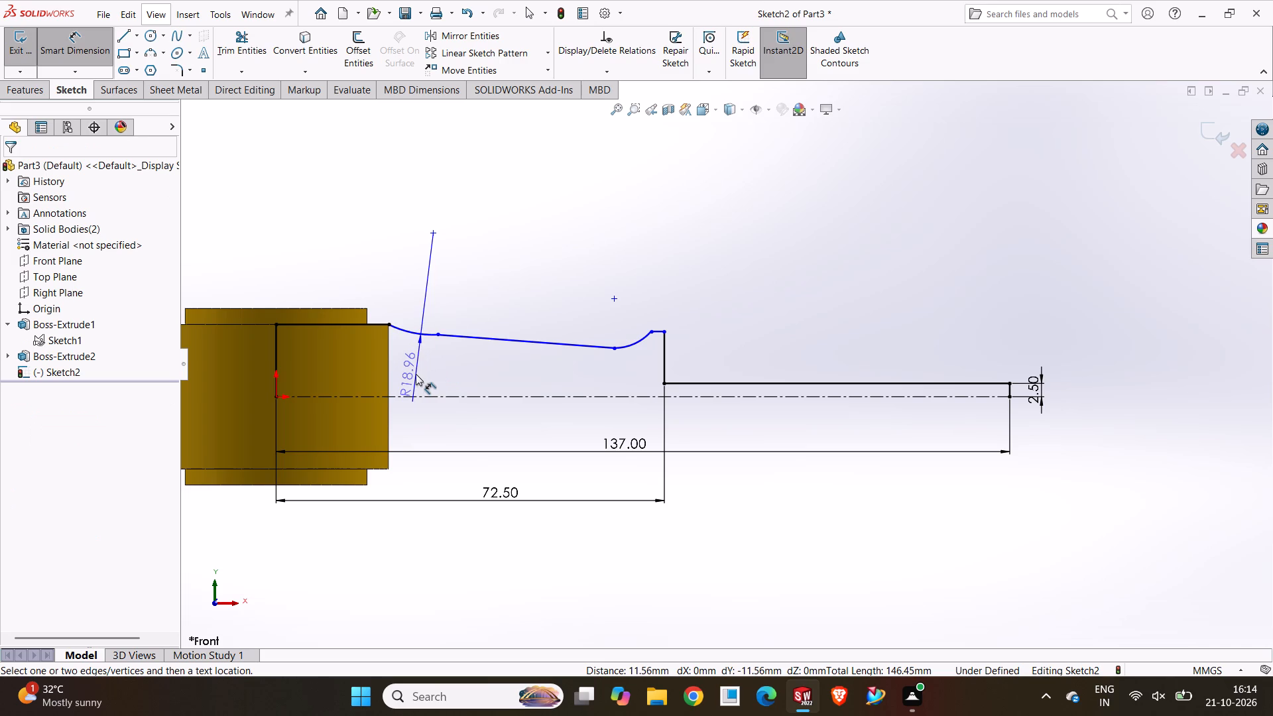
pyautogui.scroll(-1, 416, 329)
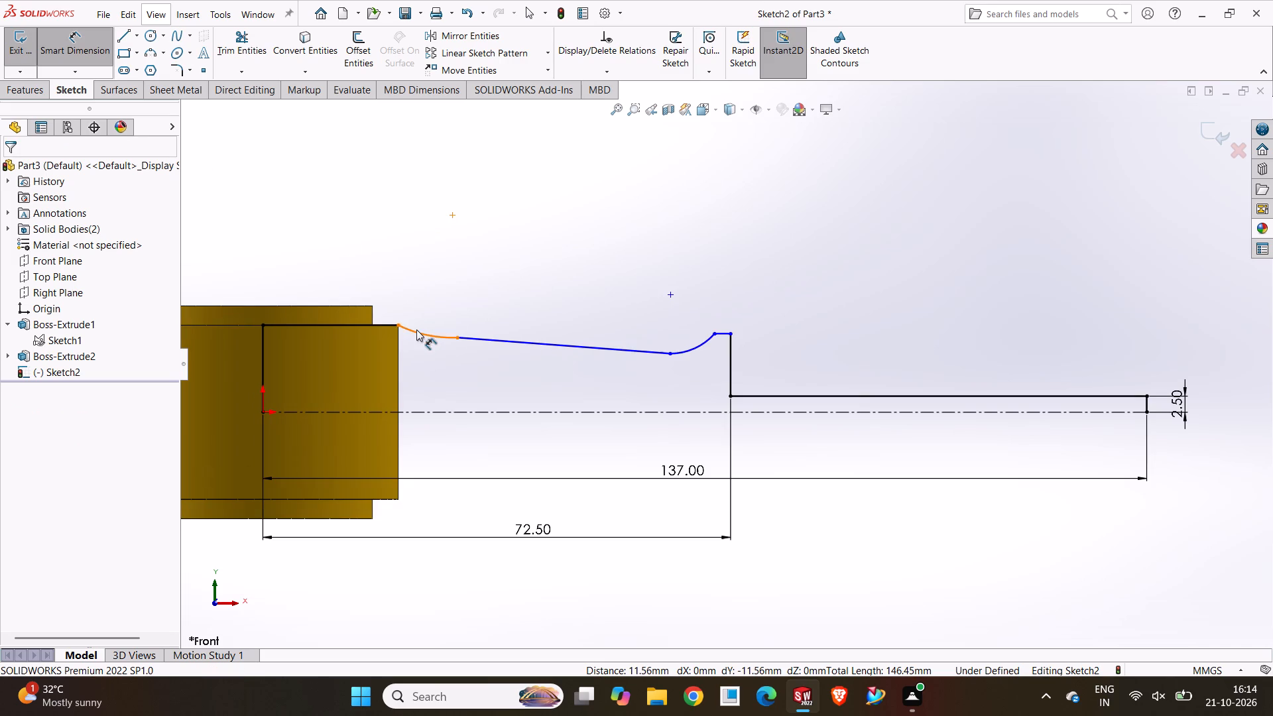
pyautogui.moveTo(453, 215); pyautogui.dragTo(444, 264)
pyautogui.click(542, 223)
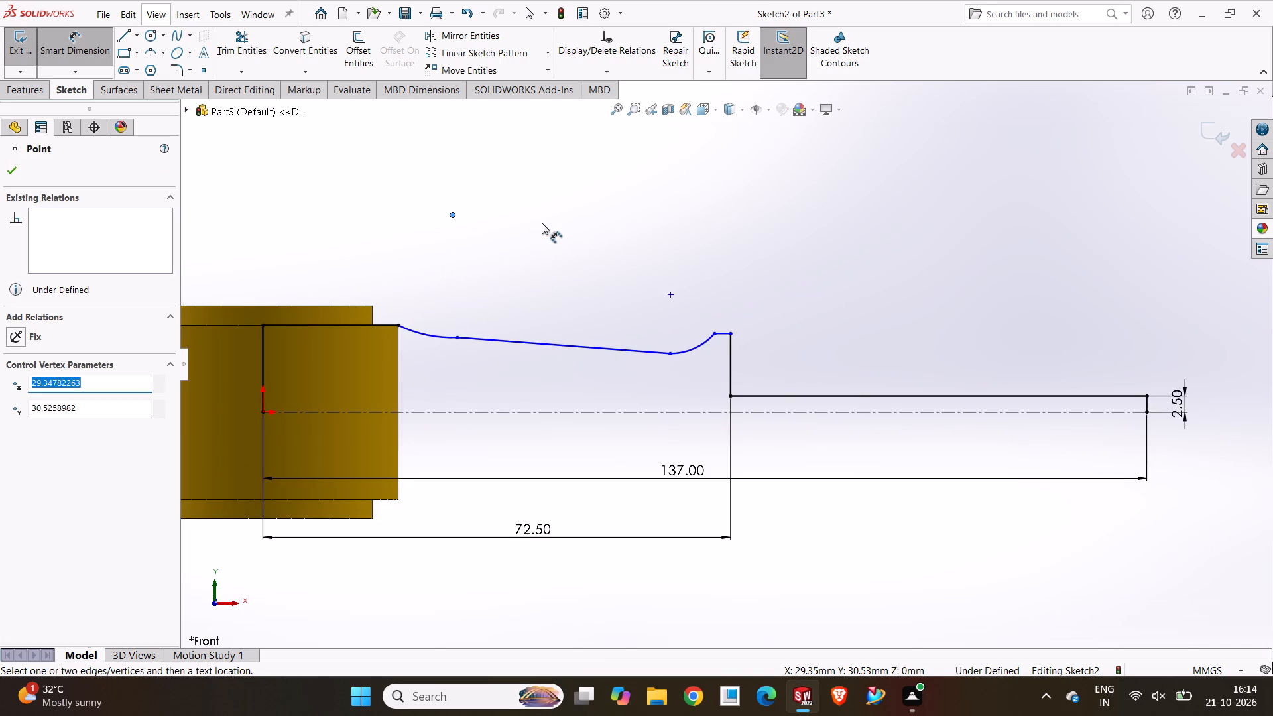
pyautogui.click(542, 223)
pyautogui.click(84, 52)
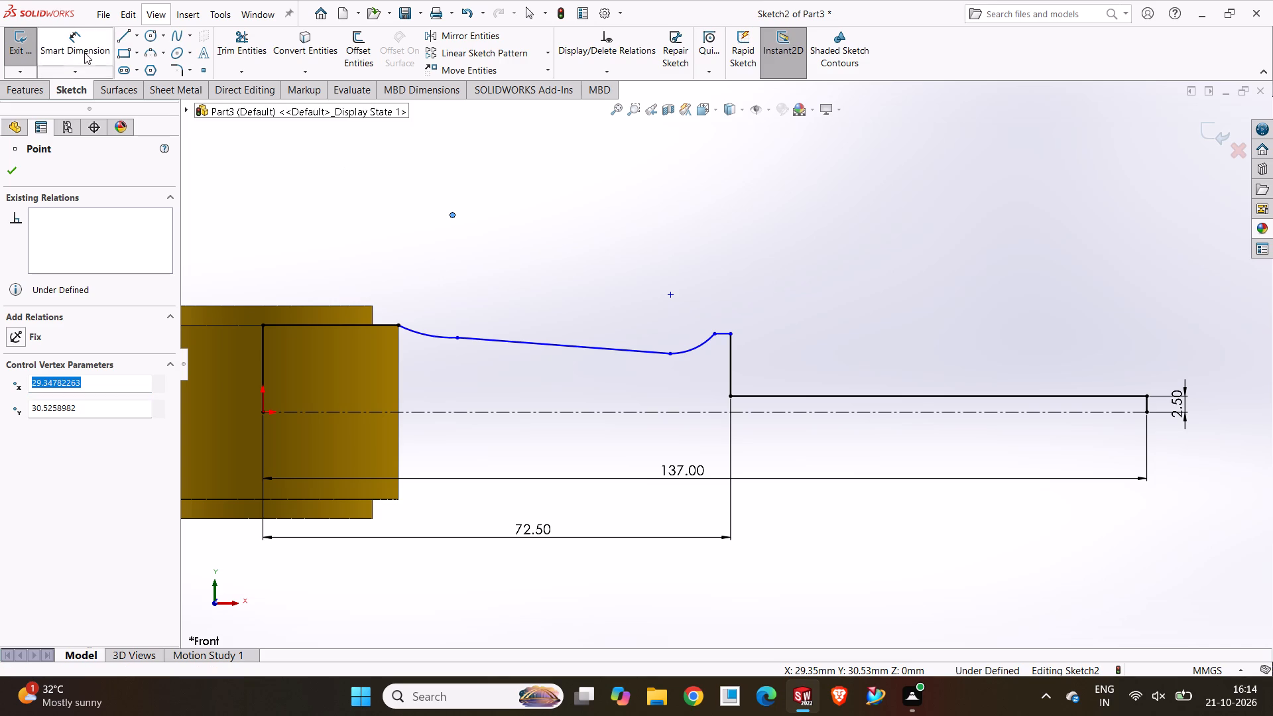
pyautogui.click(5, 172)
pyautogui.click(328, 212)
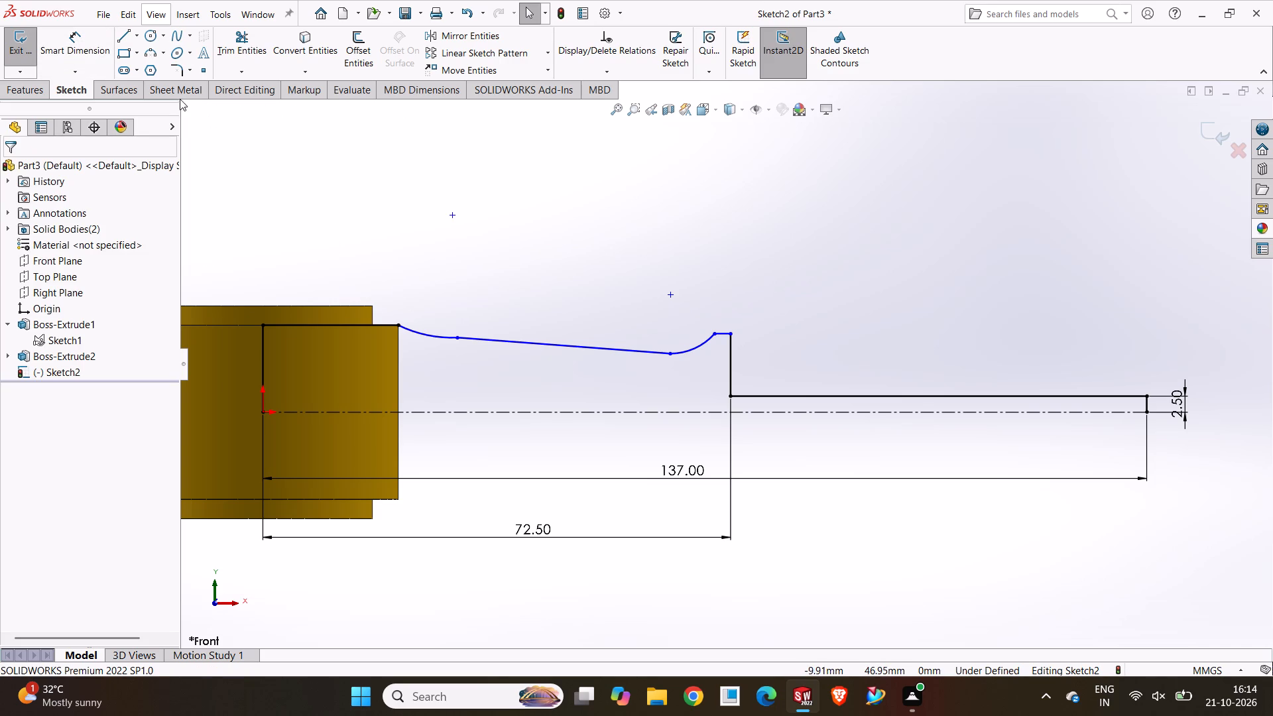
# Dimension the radius of the arc beside the hub to 19.50 mm.
pyautogui.click(77, 34)
pyautogui.click(424, 334)
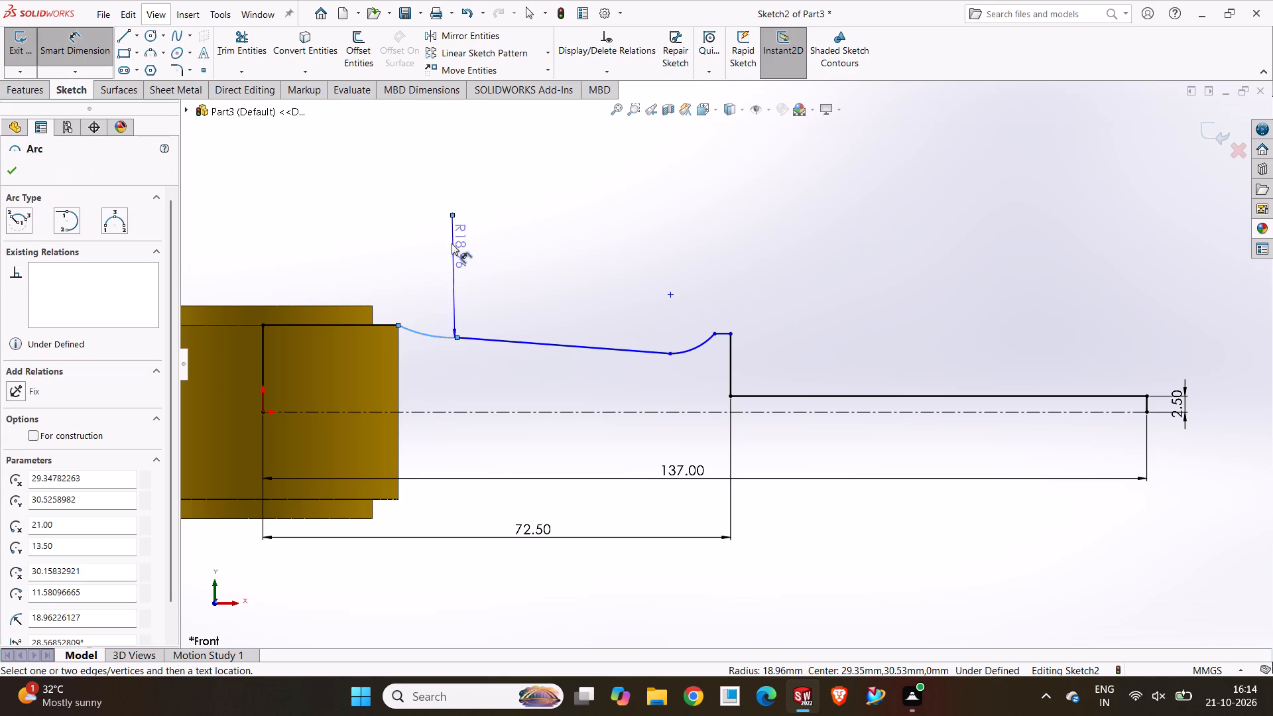
pyautogui.click(440, 268)
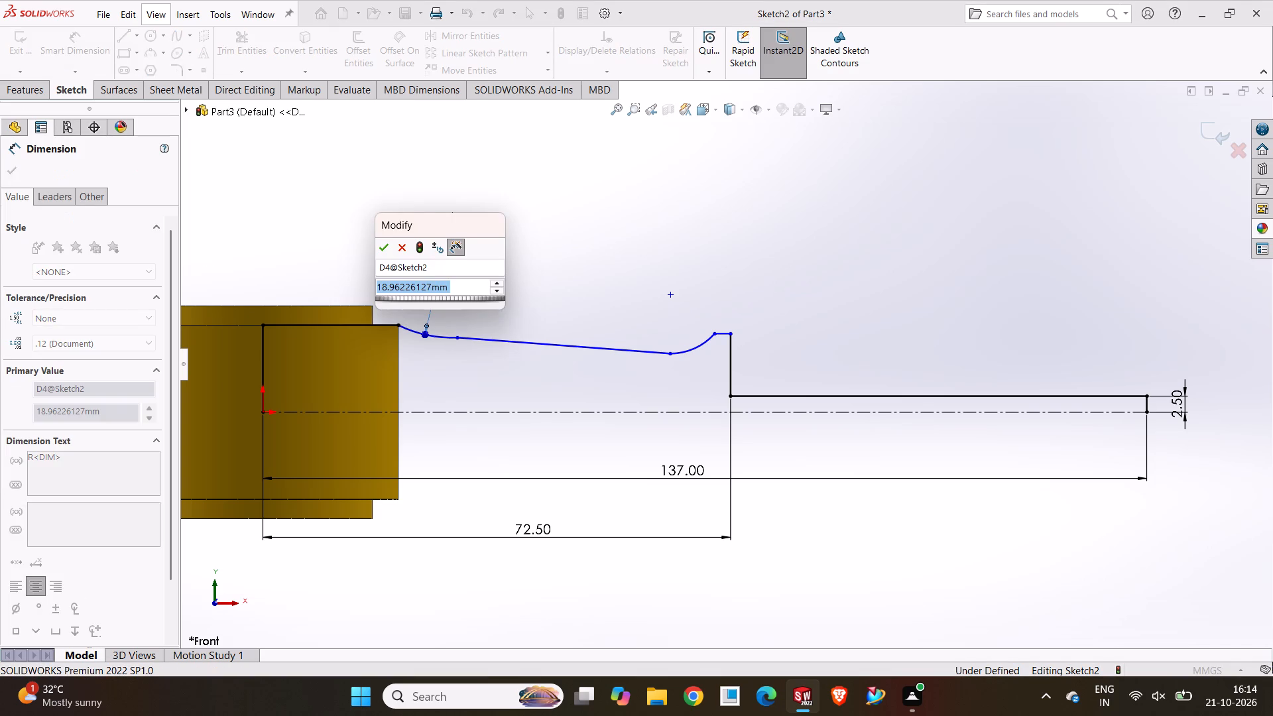
pyautogui.press('1')
pyautogui.write('9.350')
pyautogui.press('Return')
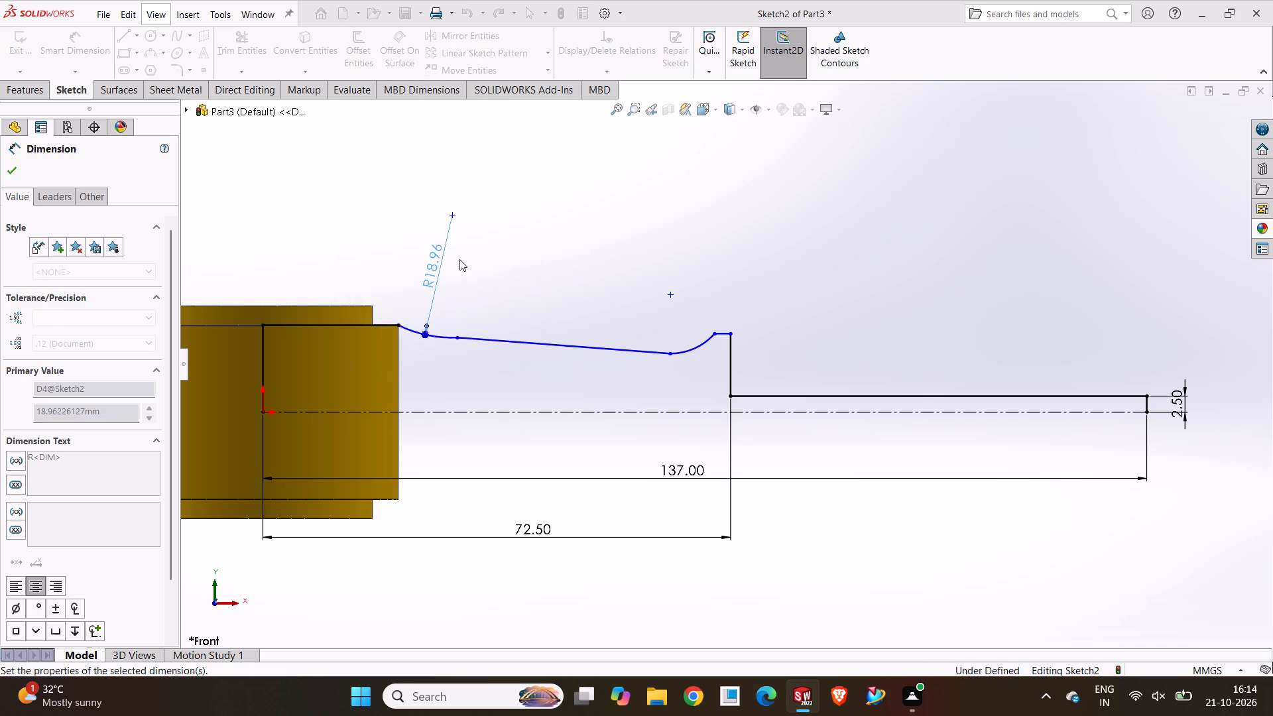
pyautogui.doubleClick(431, 241)
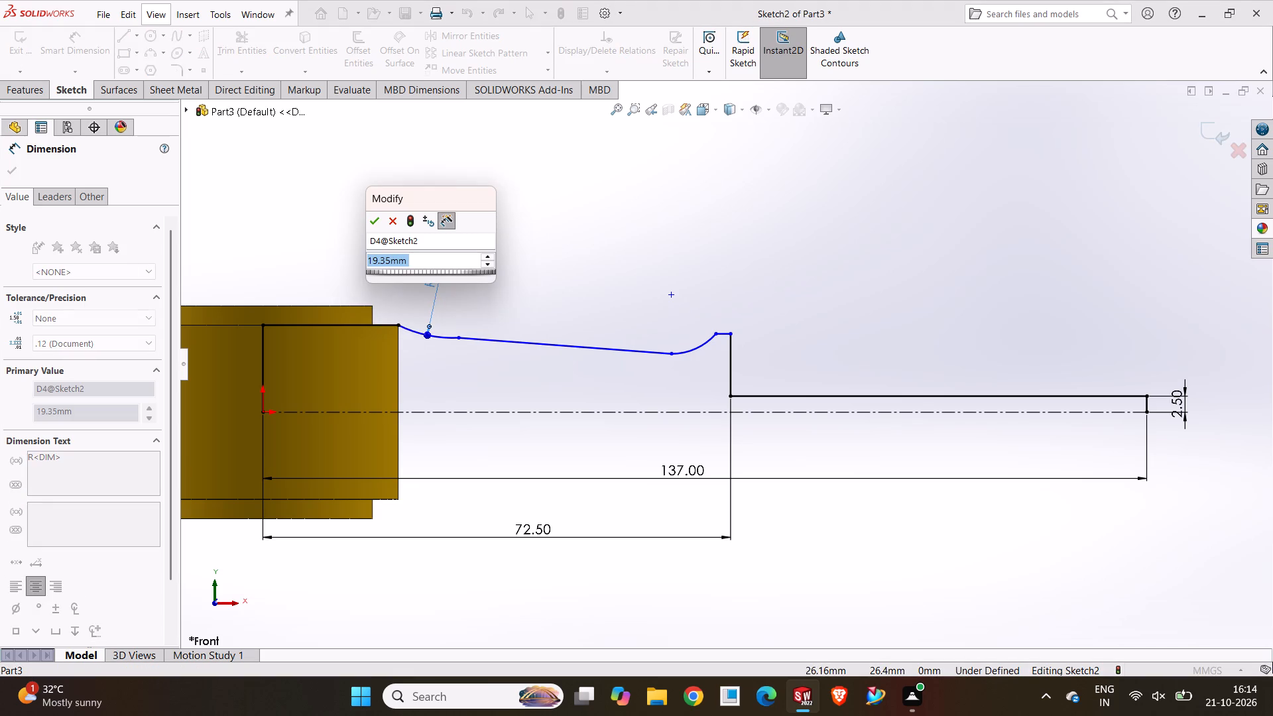
pyautogui.press('Right')
pyautogui.press('Left')
pyautogui.press('Left')
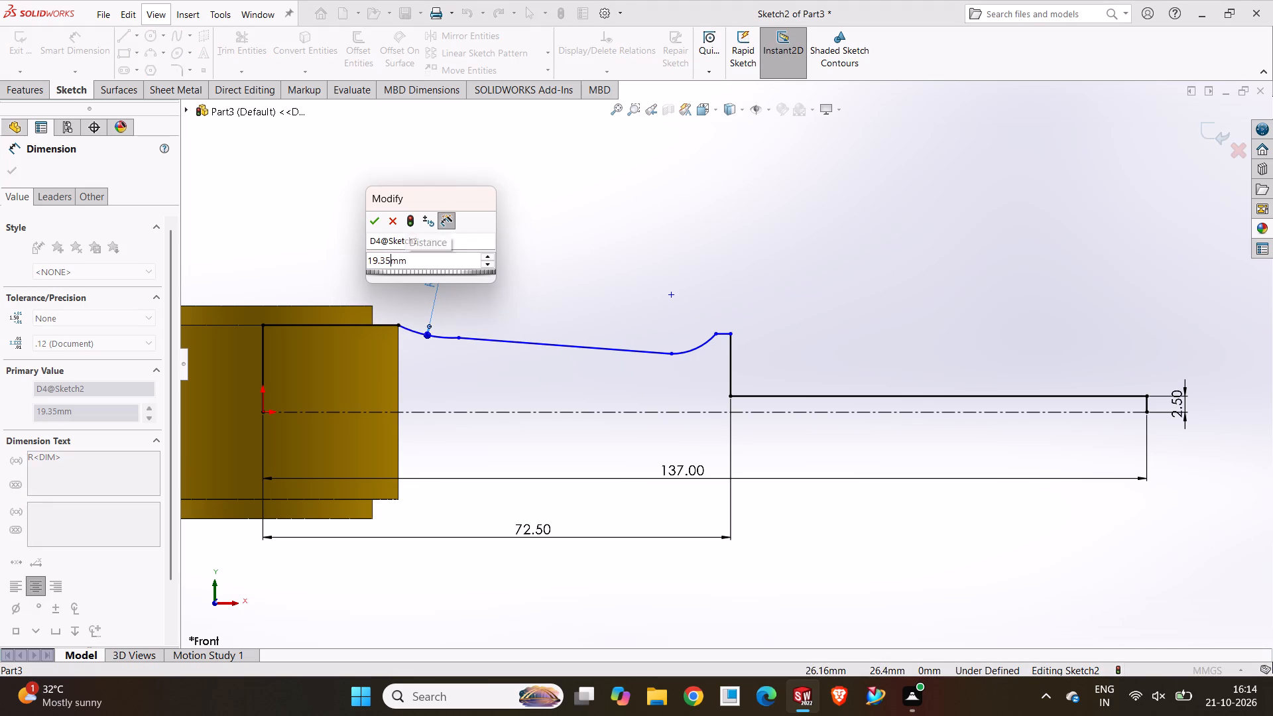
pyautogui.press('BackSpace')
pyautogui.press('BackSpace')
pyautogui.write('50')
pyautogui.press('Return')
pyautogui.click(513, 251)
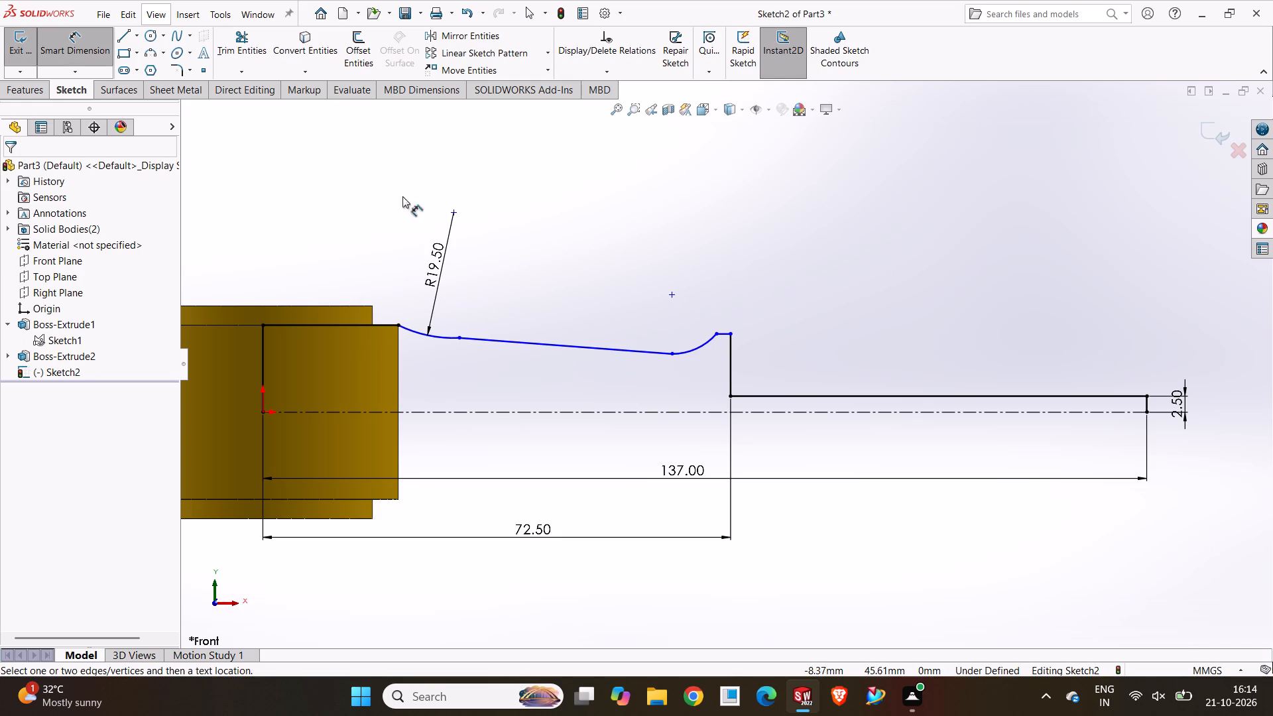
# Dimension the radius of the arc next to the step's upper ledge to 17.50 mm.
pyautogui.click(697, 344)
pyautogui.click(685, 264)
pyautogui.write('17.50')
pyautogui.press('Return')
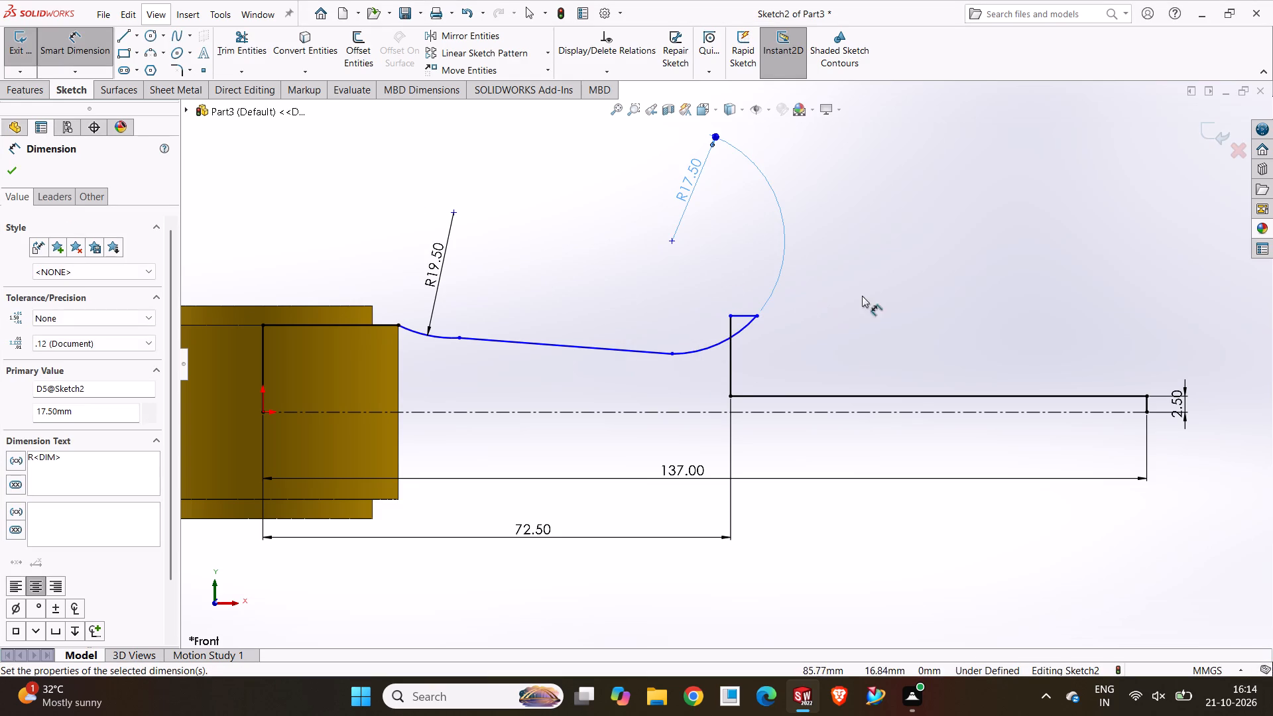
pyautogui.click(916, 244)
pyautogui.press('Escape')
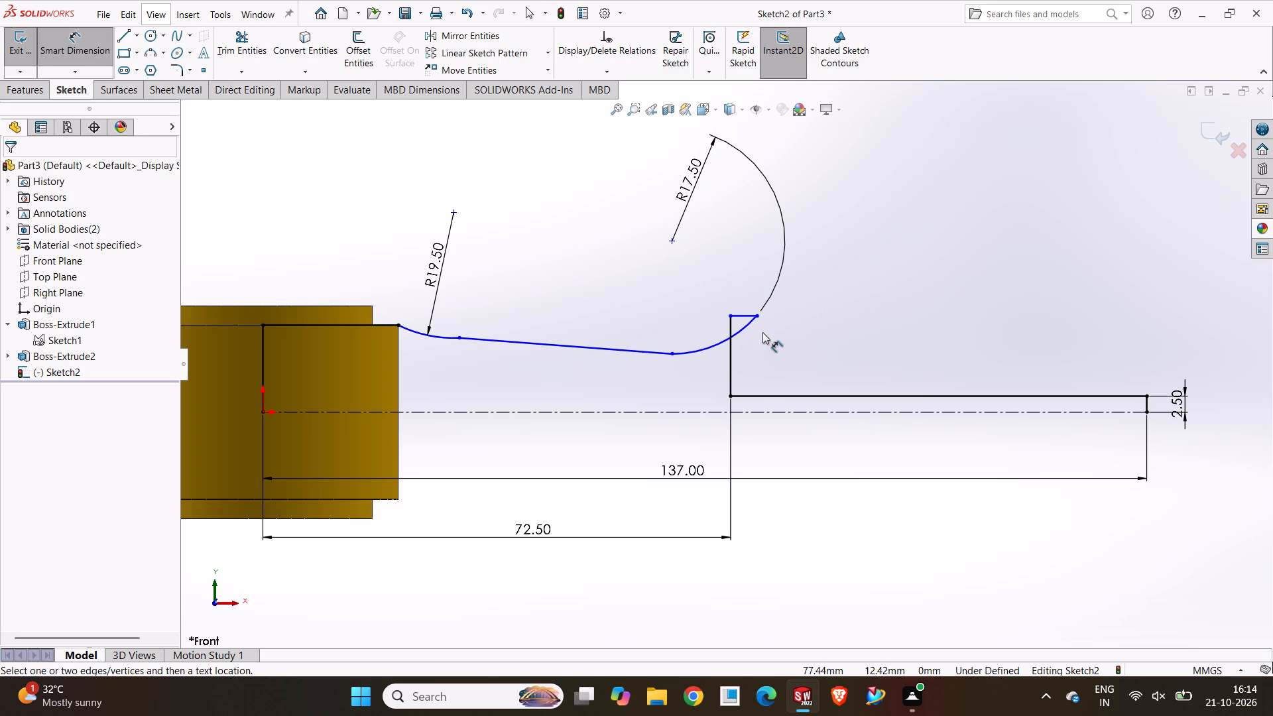
pyautogui.press('Escape')
# Move the upper ledge's free end back to the hub side of the vertical step line.
pyautogui.moveTo(757, 314); pyautogui.dragTo(707, 316)
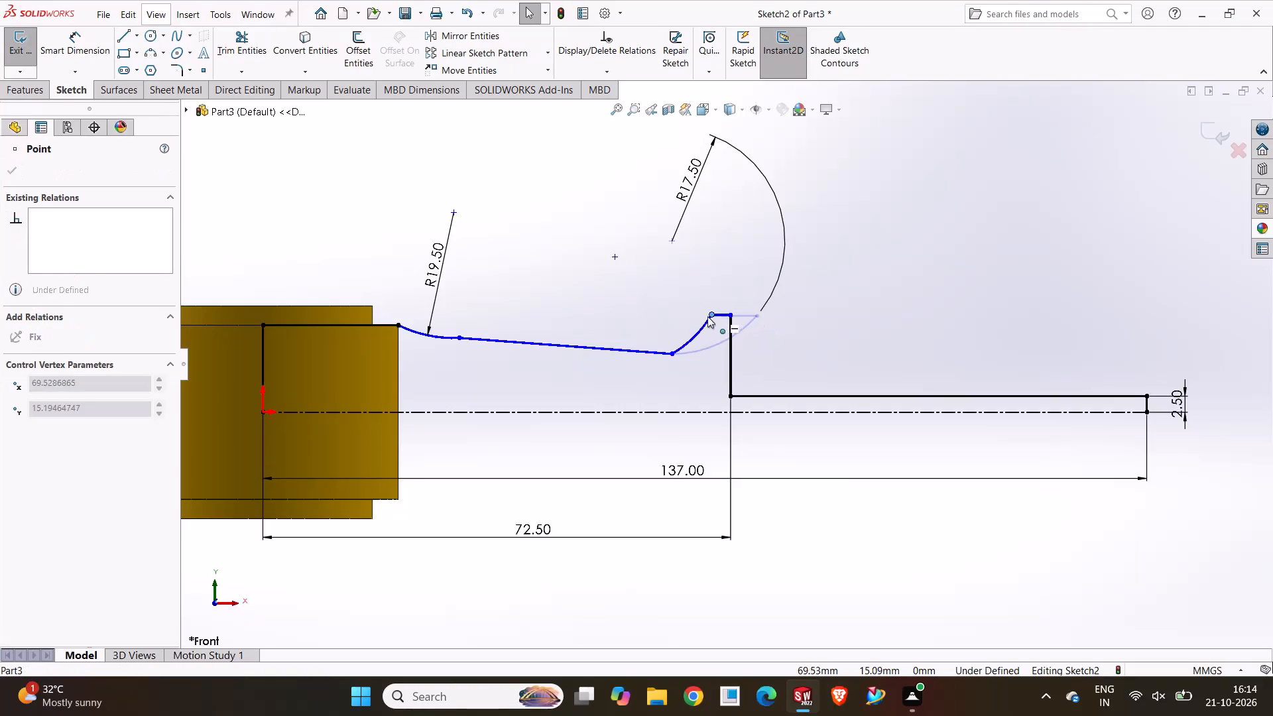
pyautogui.moveTo(707, 316); pyautogui.dragTo(702, 316)
pyautogui.click(578, 248)
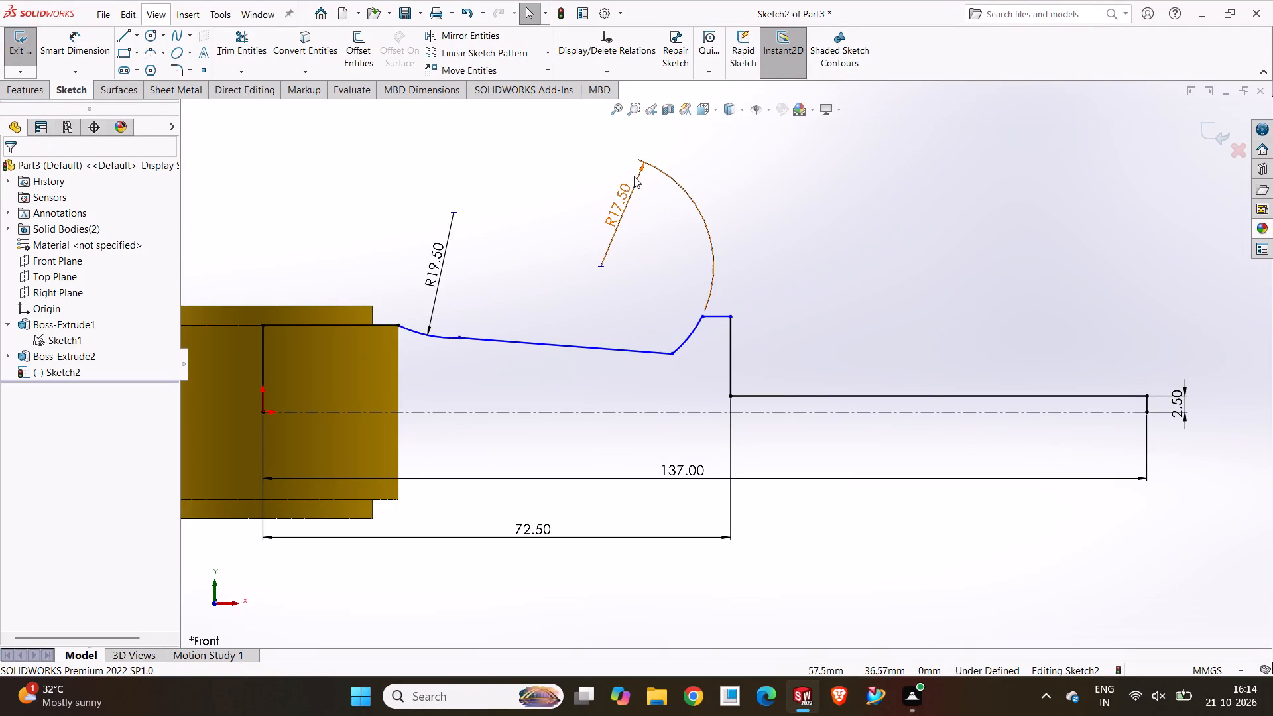
# Reposition the R17.50 dimension so that its leader meets the arc directly beside the ledge.
pyautogui.moveTo(634, 176); pyautogui.dragTo(661, 283)
pyautogui.moveTo(635, 174); pyautogui.dragTo(661, 252)
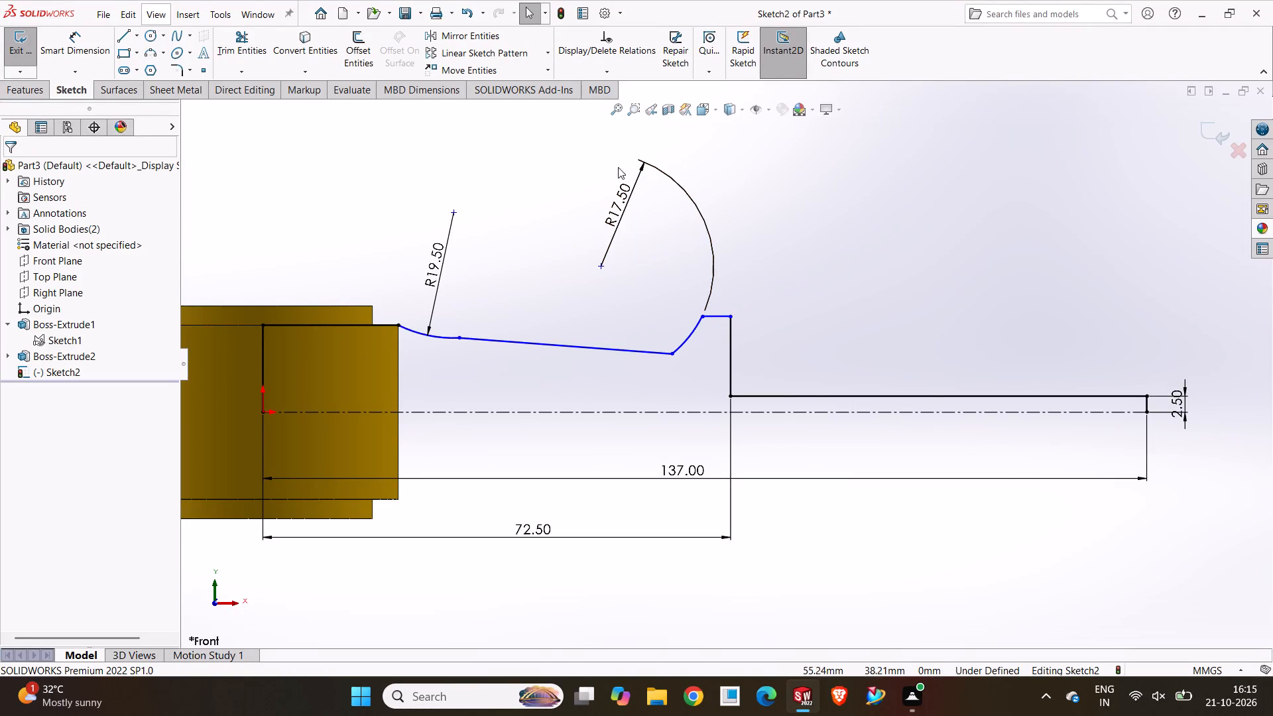
pyautogui.moveTo(642, 168); pyautogui.dragTo(680, 284)
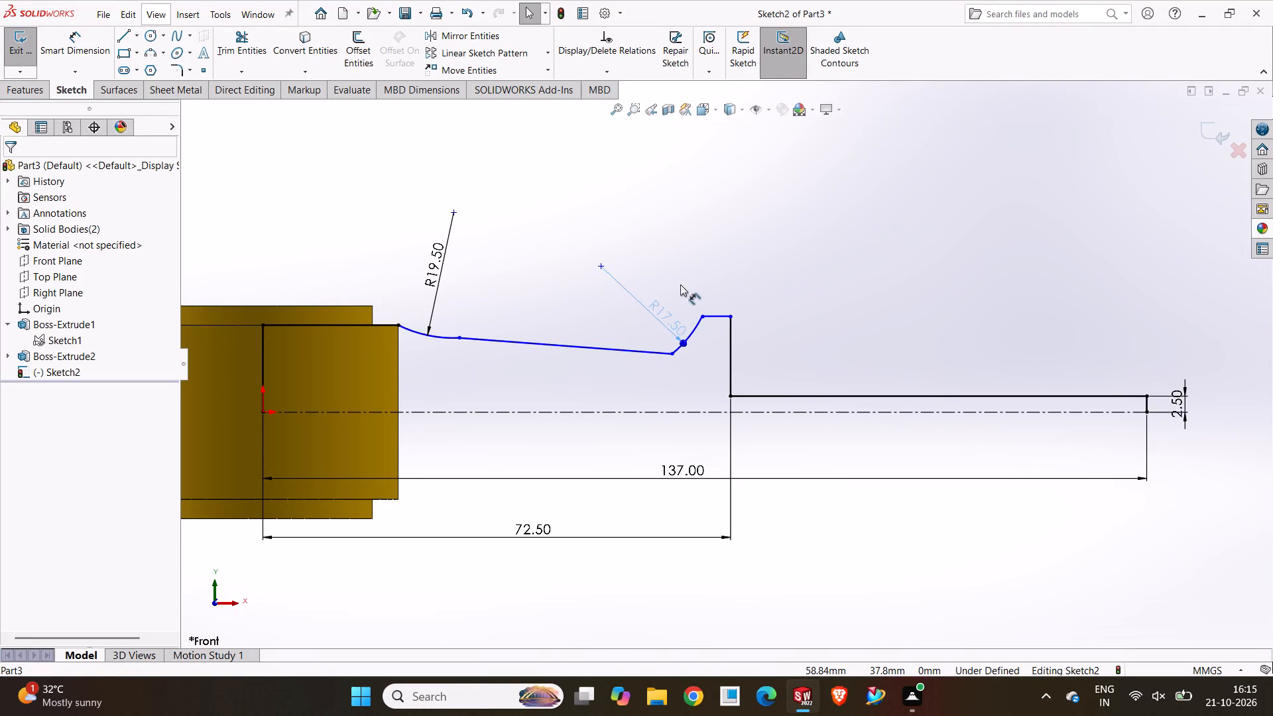
pyautogui.moveTo(680, 284); pyautogui.dragTo(682, 284)
pyautogui.click(729, 223)
# Move the R17.50 arc's lower end toward the hub and lower the step's upper ledge slightly.
pyautogui.moveTo(670, 355); pyautogui.dragTo(603, 335)
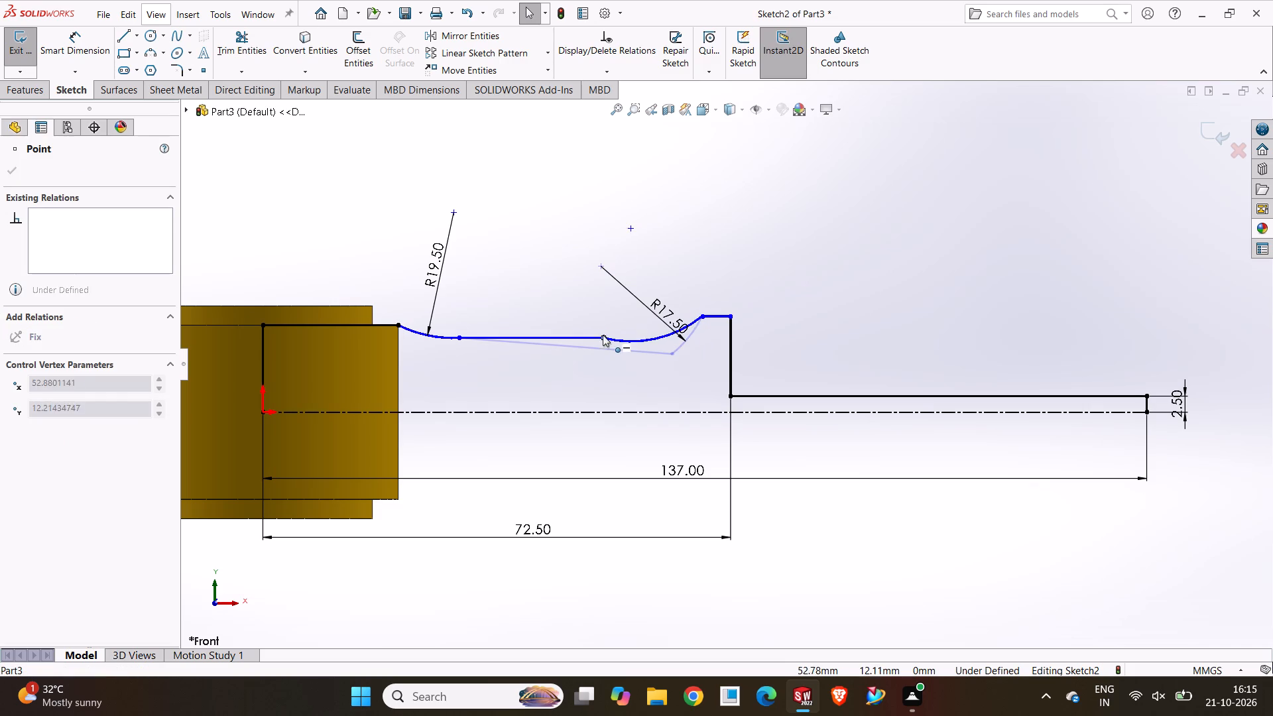
pyautogui.moveTo(603, 335); pyautogui.dragTo(642, 347)
pyautogui.moveTo(595, 284); pyautogui.dragTo(600, 296)
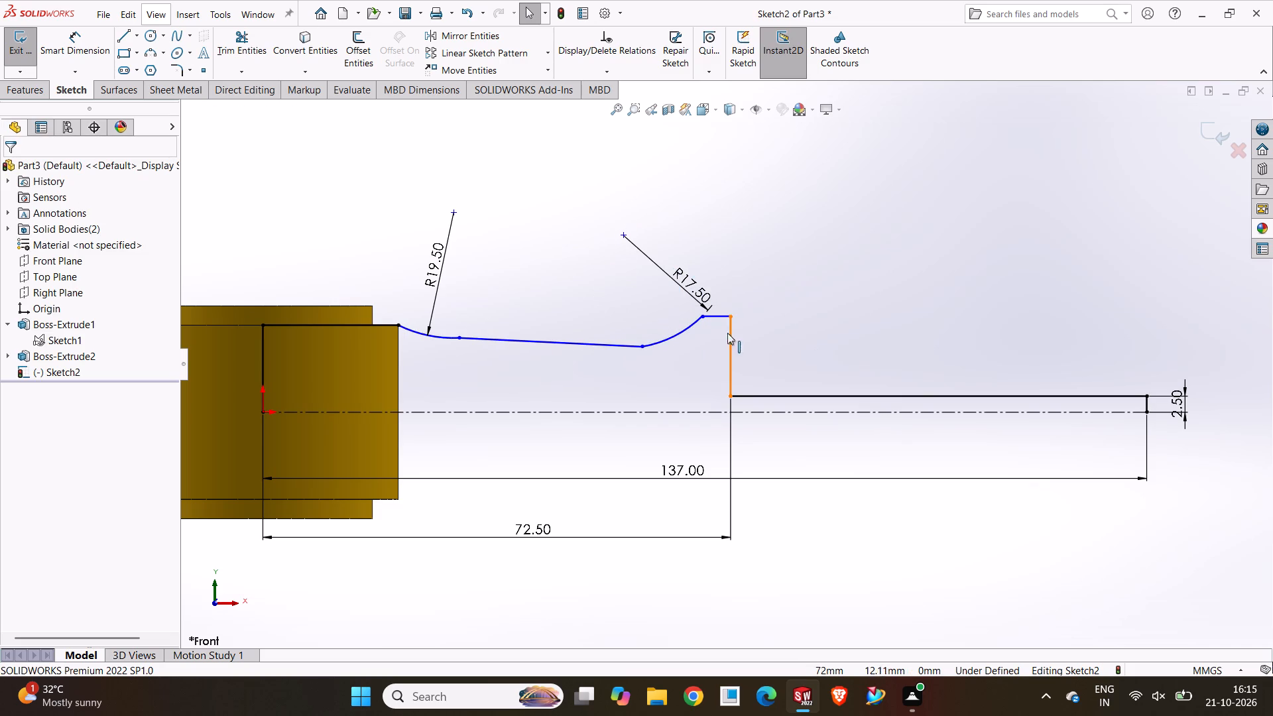
pyautogui.moveTo(734, 319); pyautogui.dragTo(731, 324)
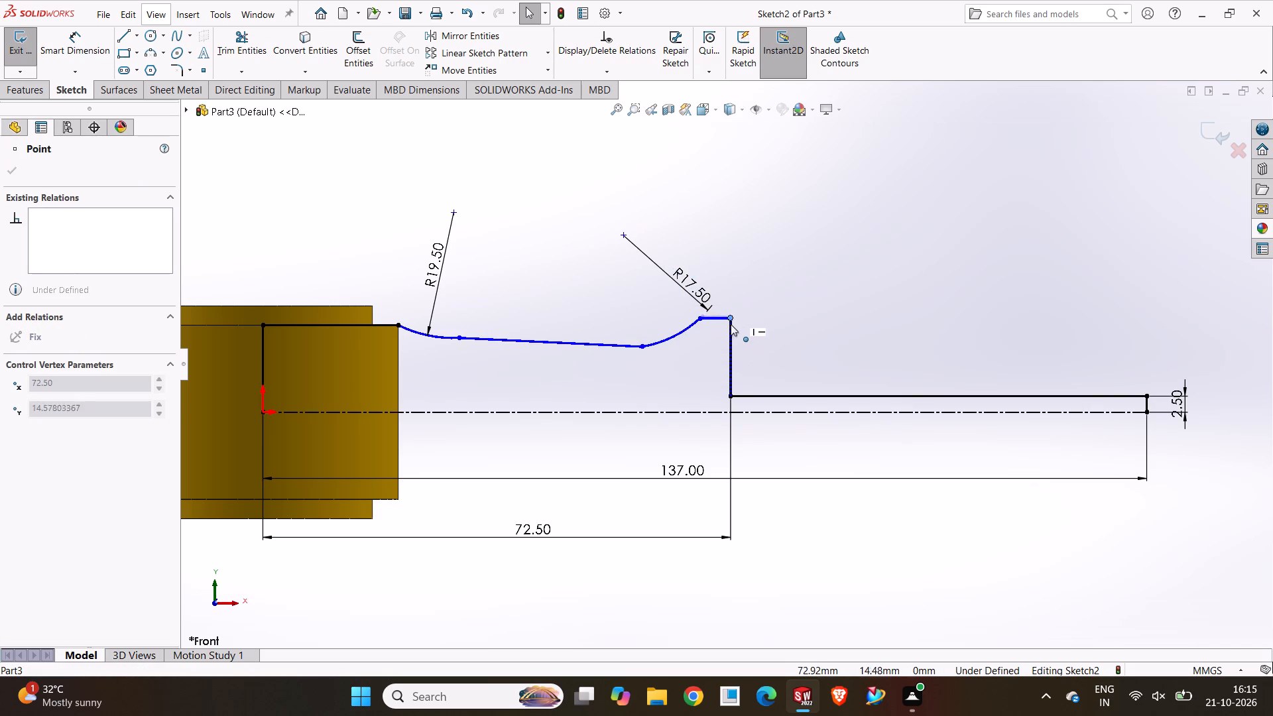
pyautogui.moveTo(731, 324); pyautogui.dragTo(730, 327)
pyautogui.click(801, 364)
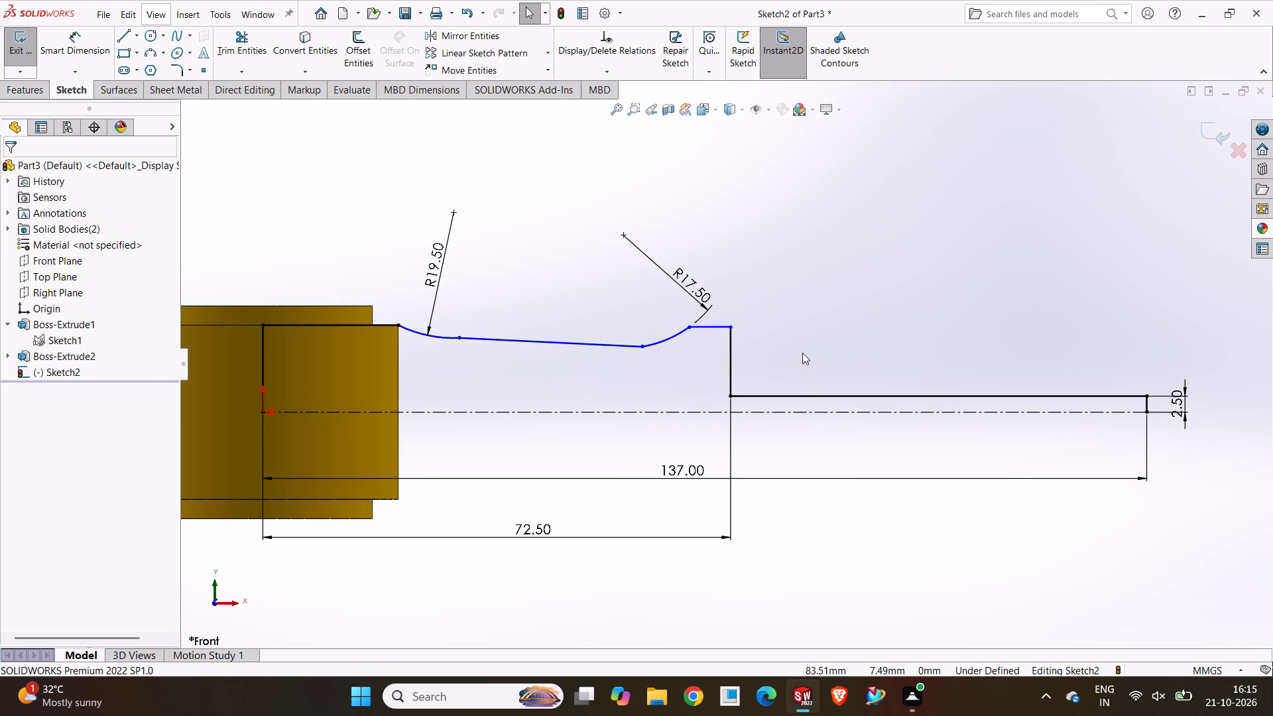
# Dimension the step's upper corner to the horizontal centerline as a doubled (diameter) distance of 20 mm.
pyautogui.click(80, 31)
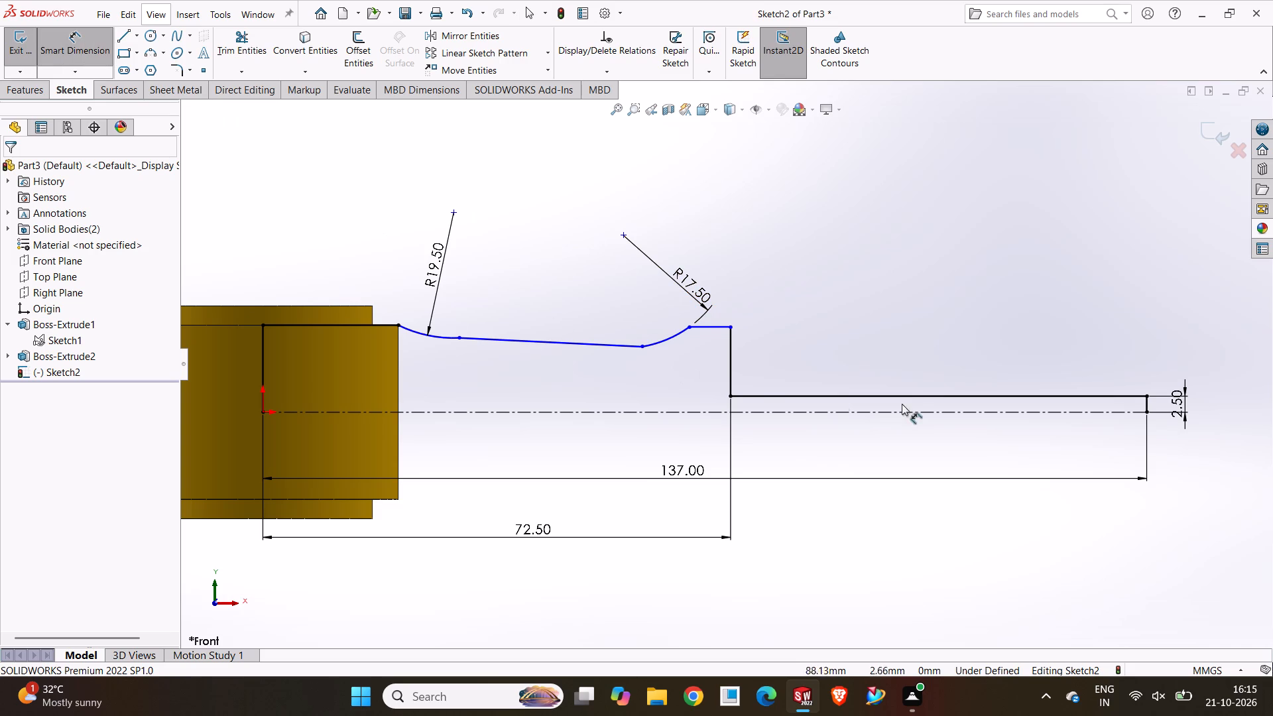
pyautogui.click(734, 328)
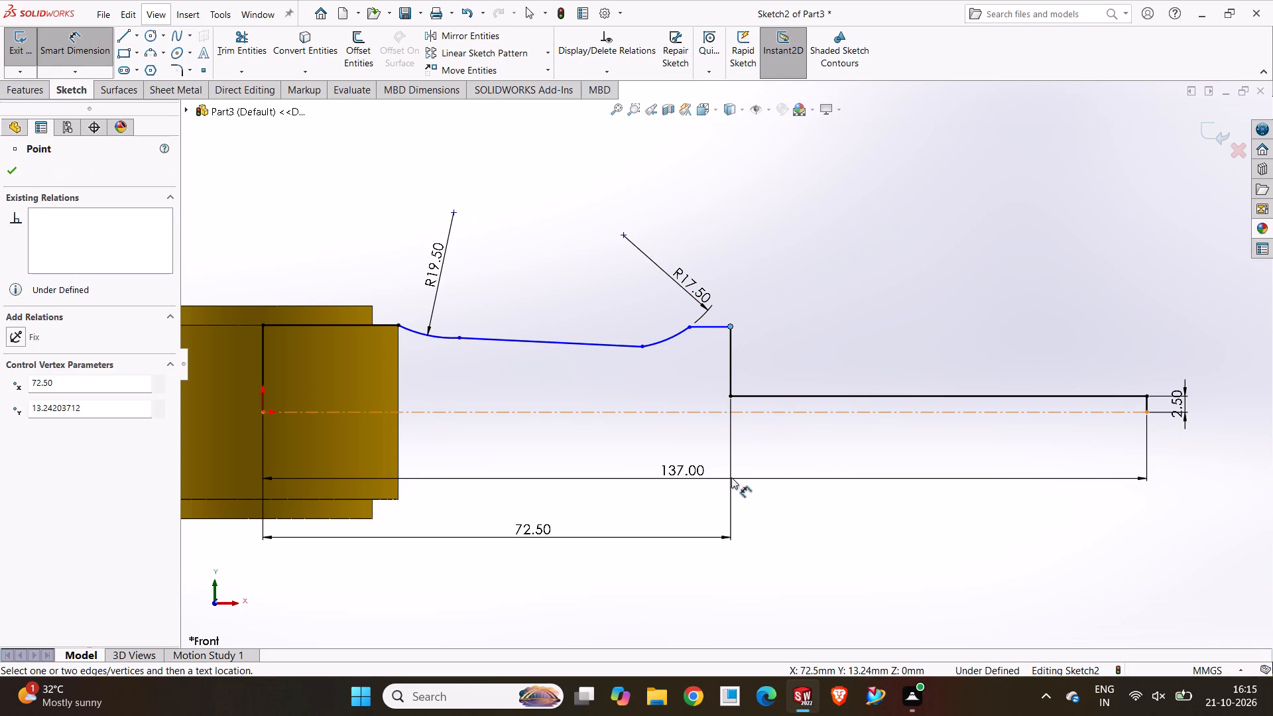
pyautogui.click(742, 413)
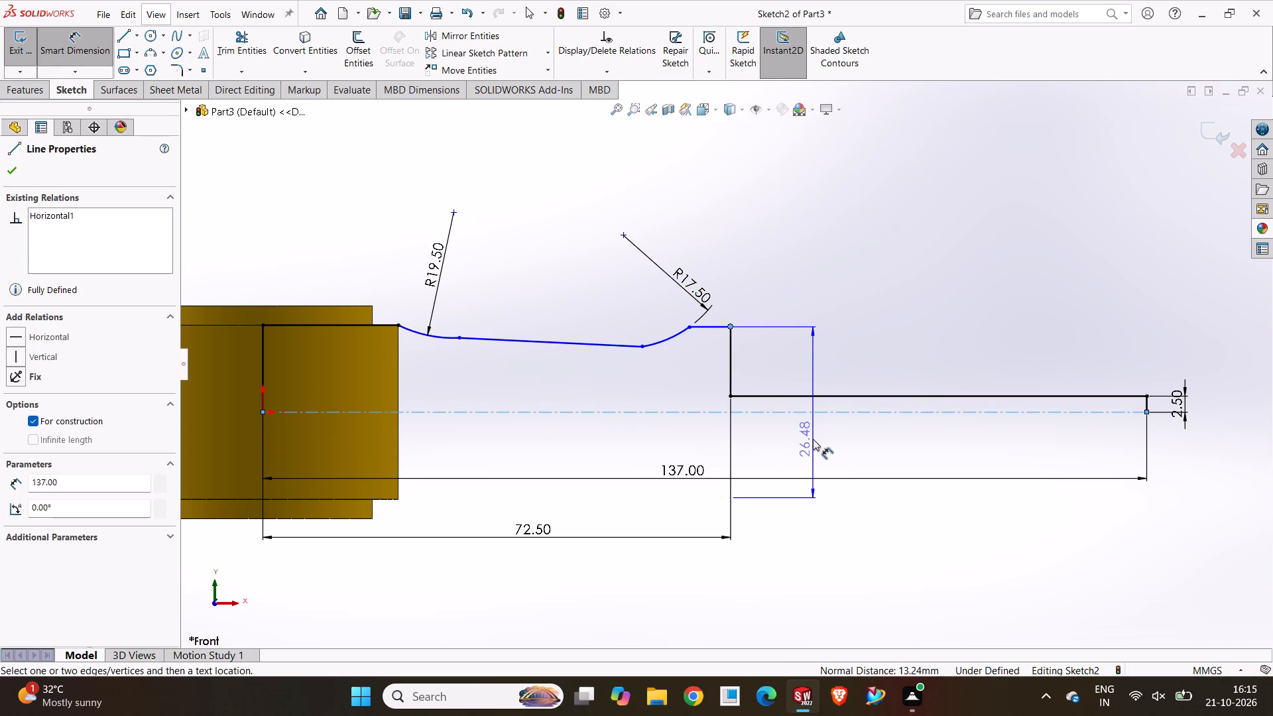
pyautogui.click(813, 439)
pyautogui.write('20')
pyautogui.press('Return')
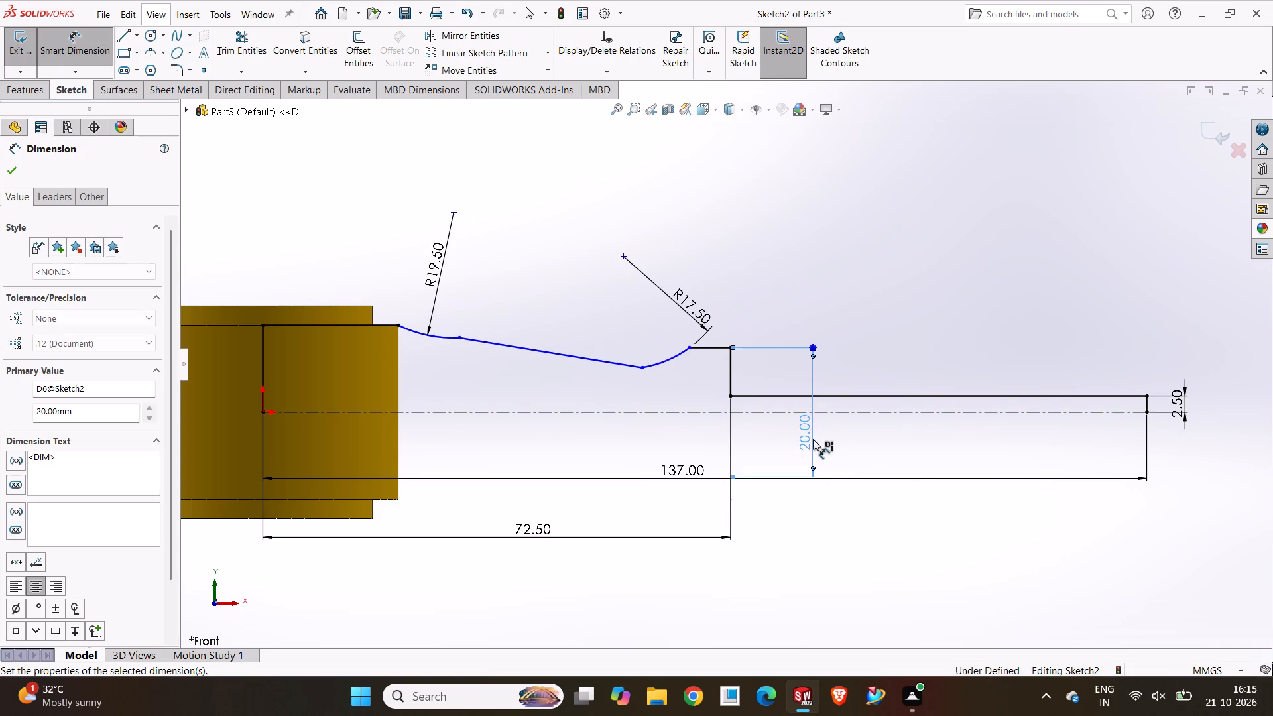
pyautogui.moveTo(878, 249); pyautogui.dragTo(895, 245)
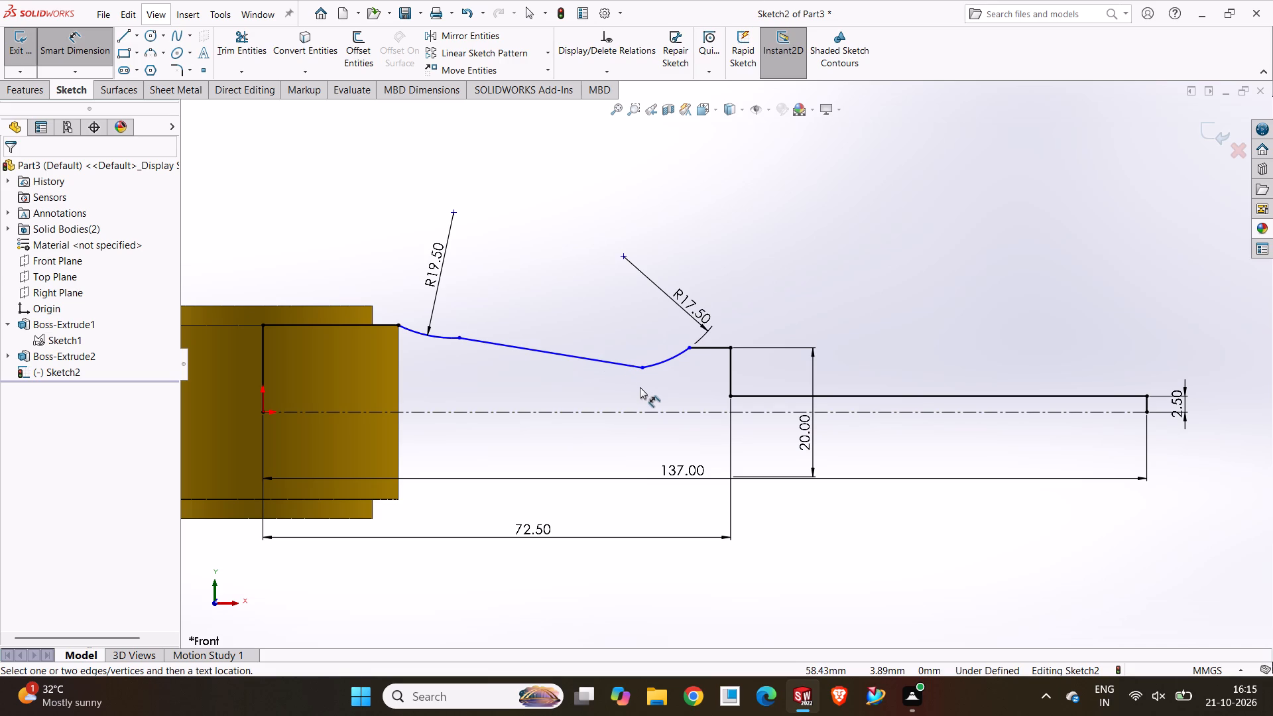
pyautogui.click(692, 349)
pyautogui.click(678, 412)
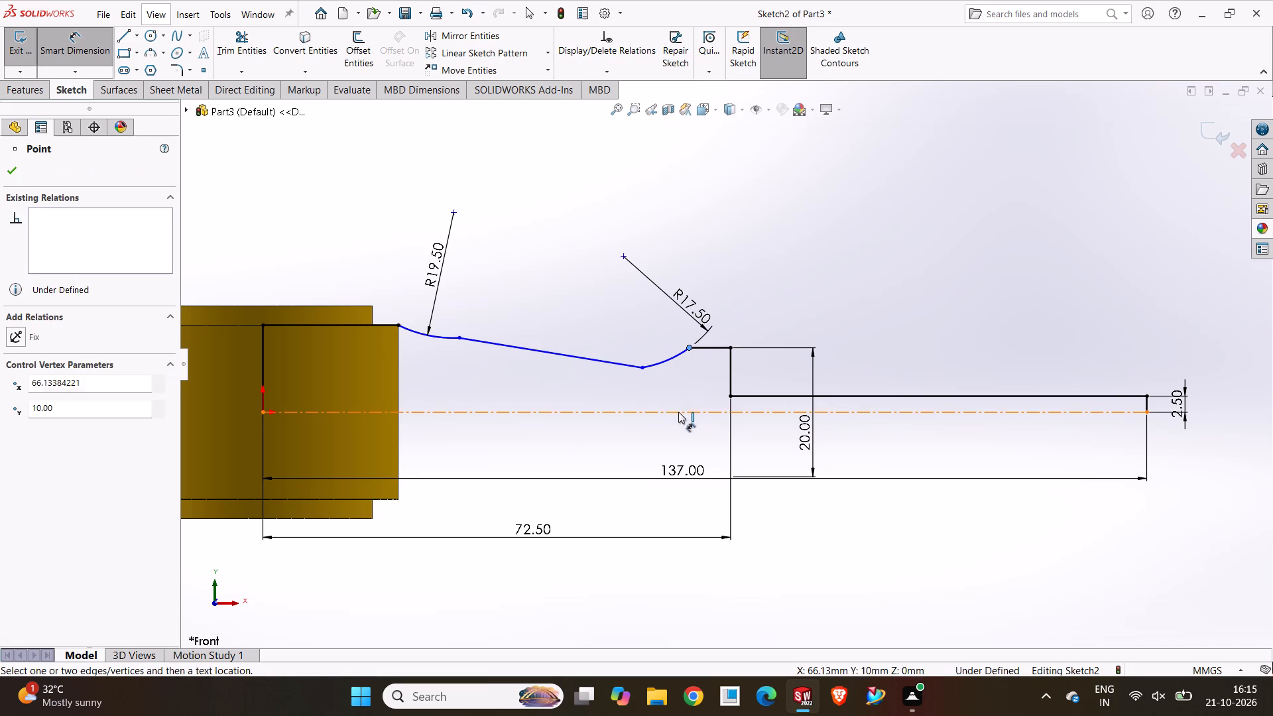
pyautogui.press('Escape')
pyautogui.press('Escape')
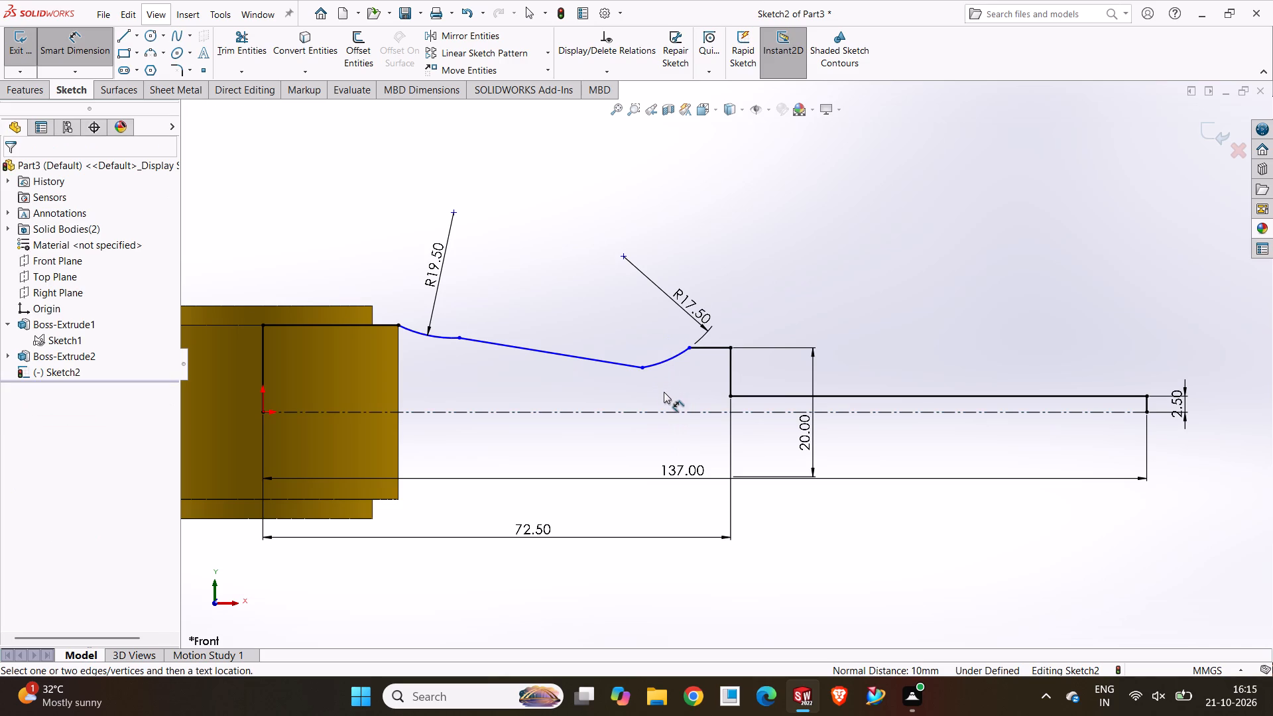
# Draw a sloping centerline about 13.5 mm long from the ledge's free end down toward the hub.
pyautogui.click(132, 34)
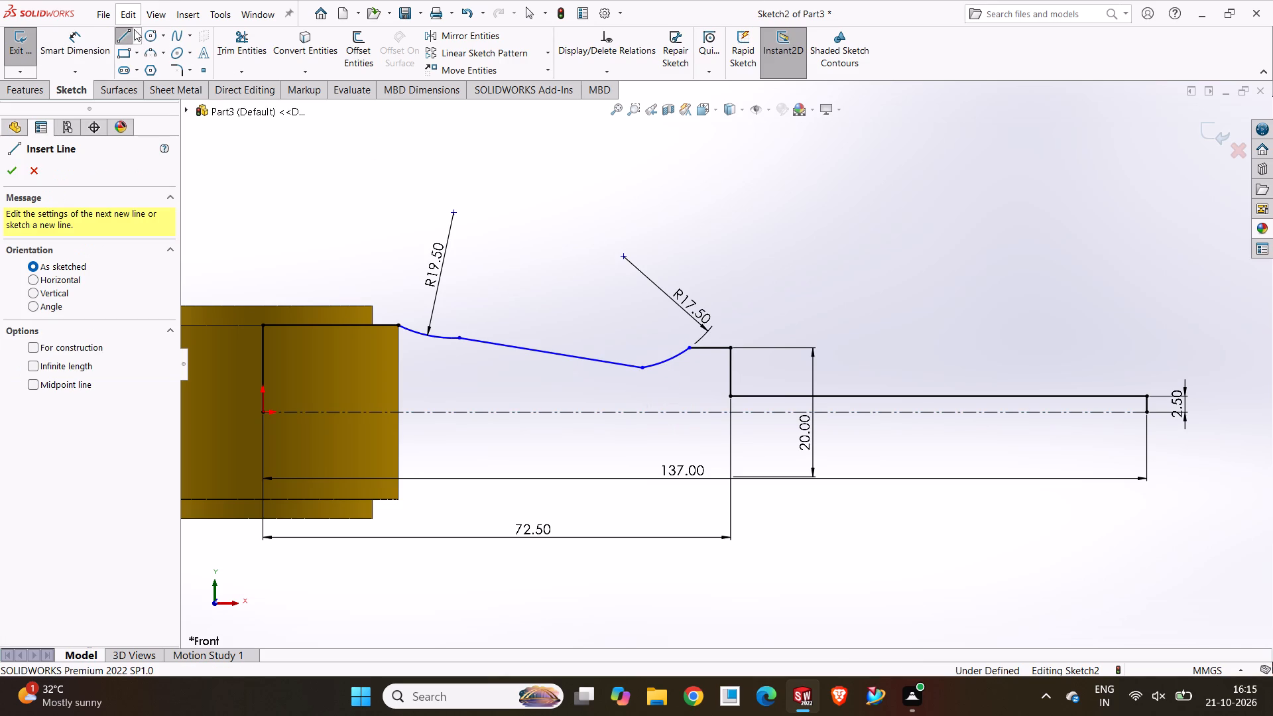
pyautogui.click(136, 34)
pyautogui.click(137, 76)
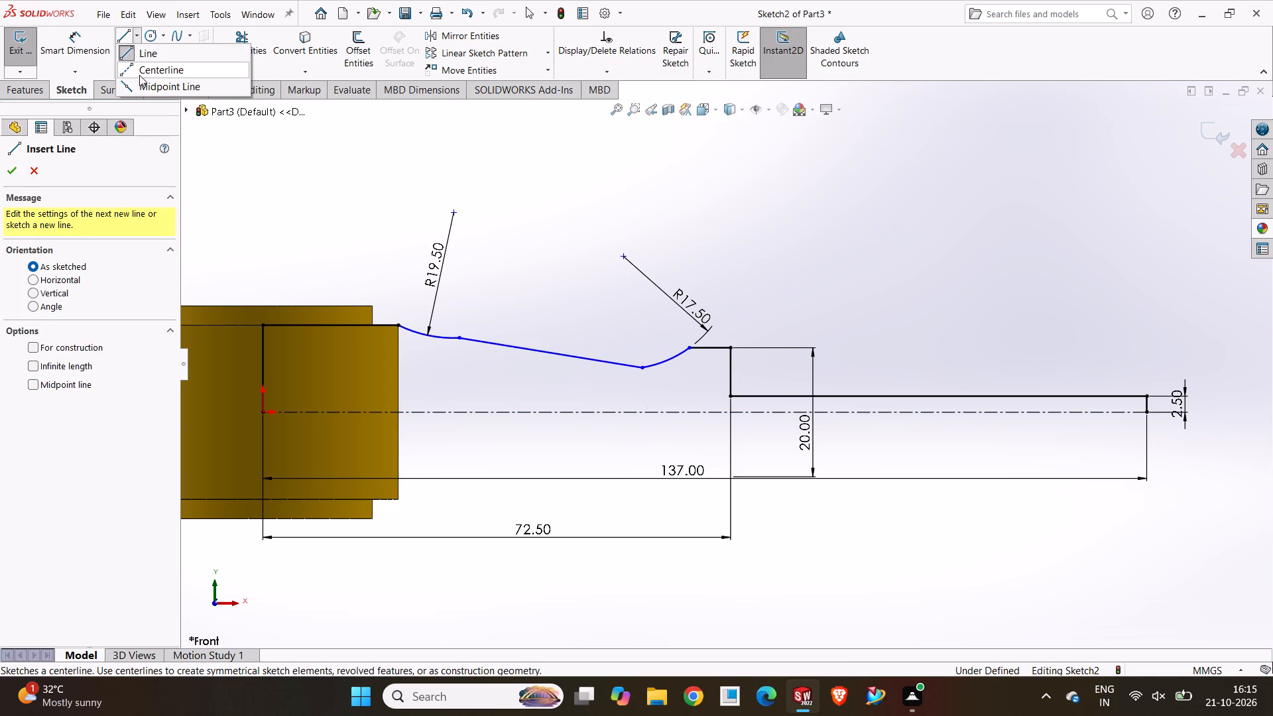
pyautogui.click(687, 350)
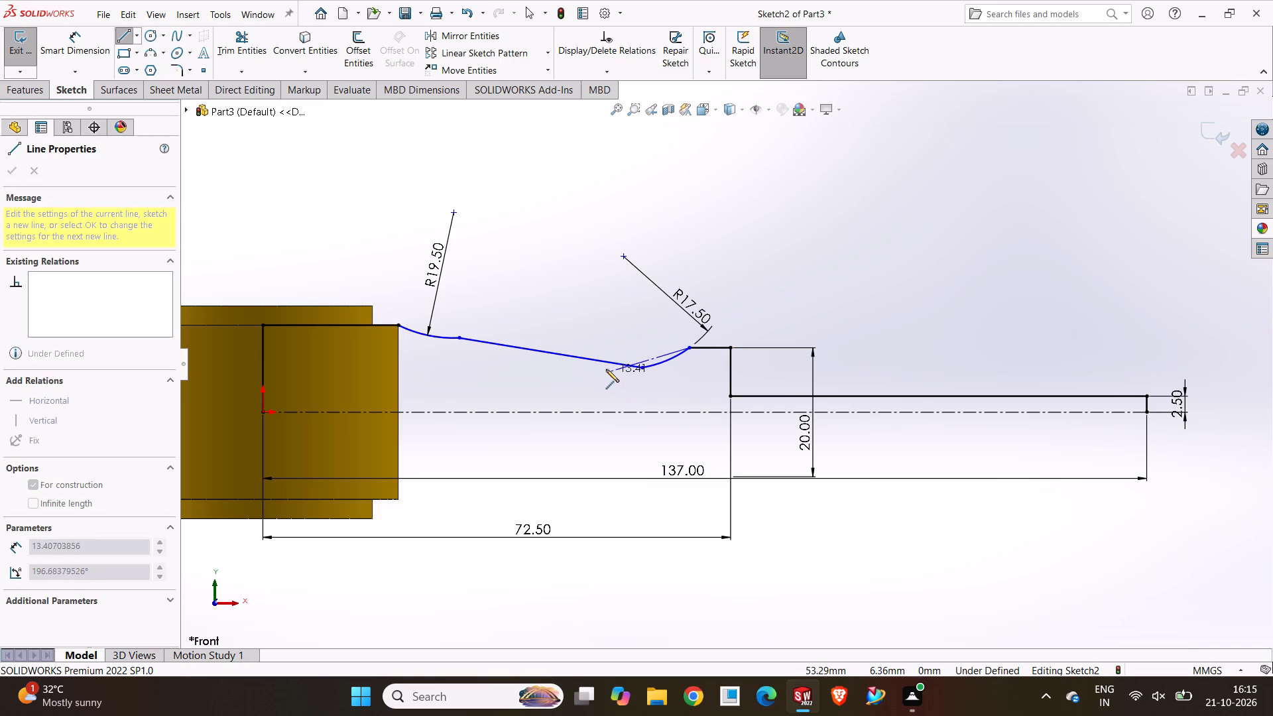
pyautogui.click(605, 366)
pyautogui.press('Escape')
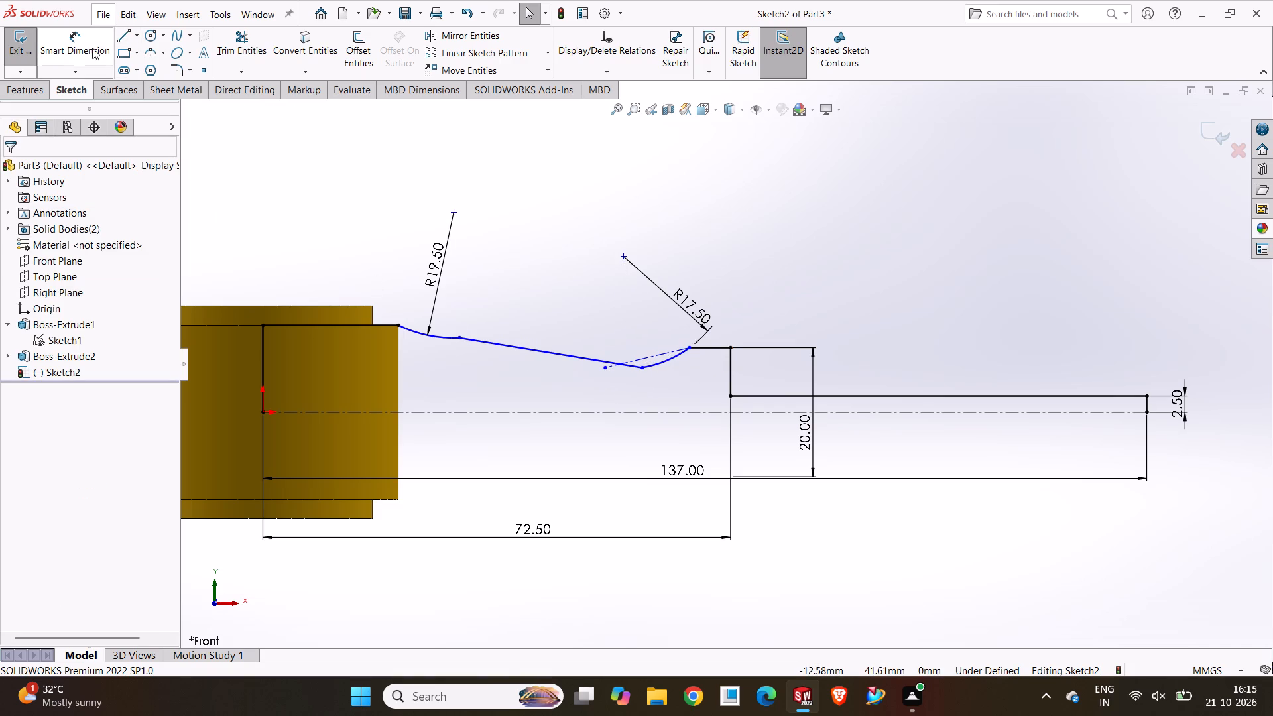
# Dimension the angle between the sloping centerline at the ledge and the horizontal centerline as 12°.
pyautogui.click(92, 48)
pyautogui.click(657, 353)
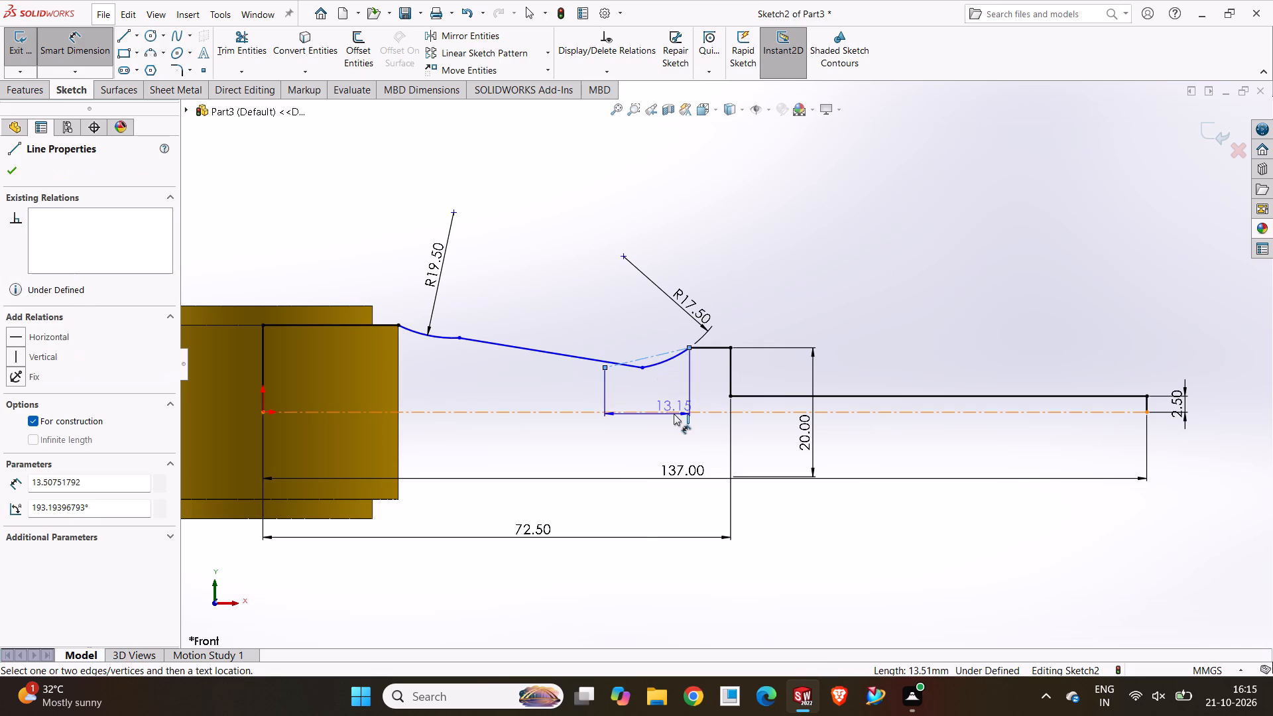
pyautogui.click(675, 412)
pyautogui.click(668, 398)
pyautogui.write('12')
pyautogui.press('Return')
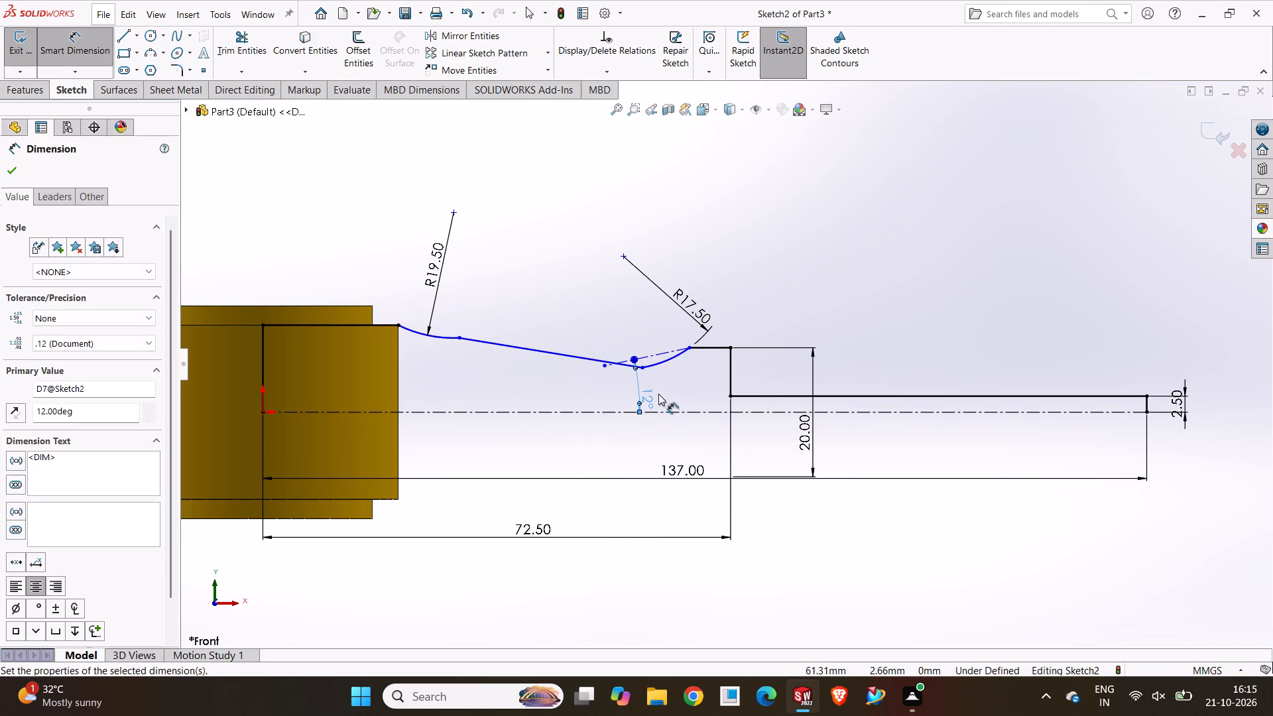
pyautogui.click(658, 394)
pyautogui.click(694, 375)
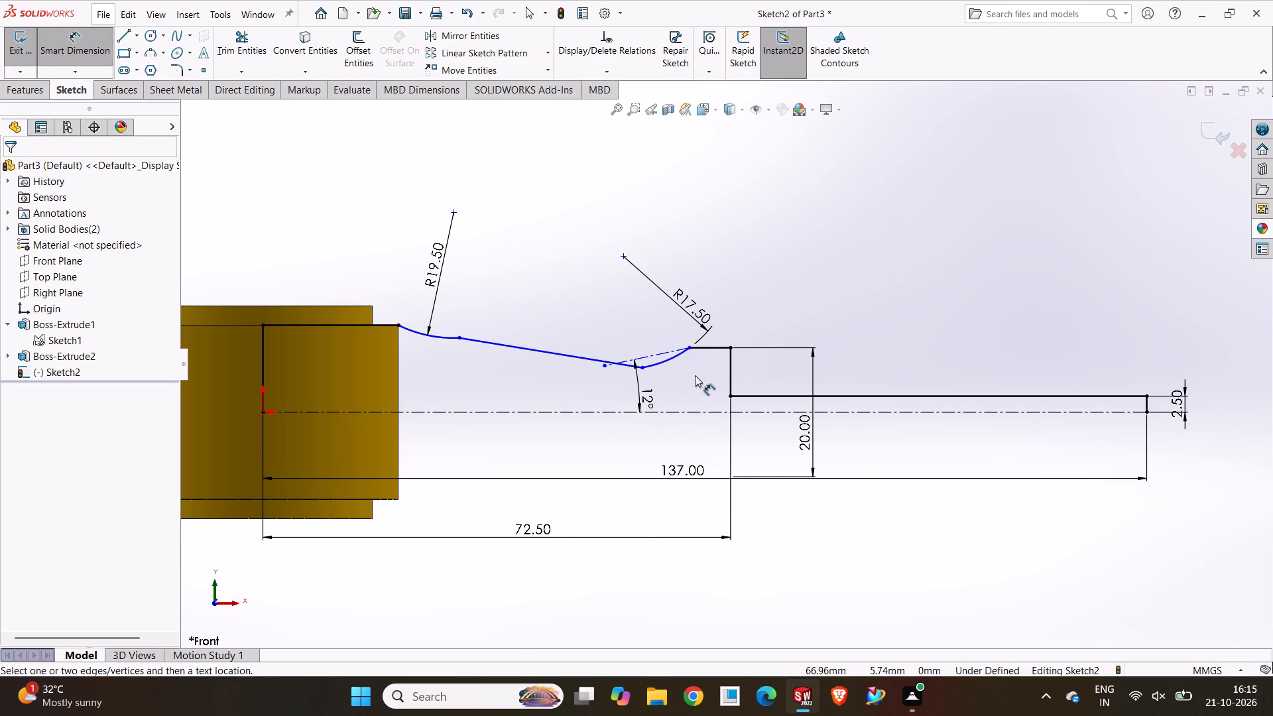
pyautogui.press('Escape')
# Undo the 12° angle dimension and the sloping centerline drawn from the ledge's free end.
pyautogui.hotkey('ctrl', 'z')
pyautogui.hotkey('ctrl', 'z')
pyautogui.hotkey('ctrl', 'z')
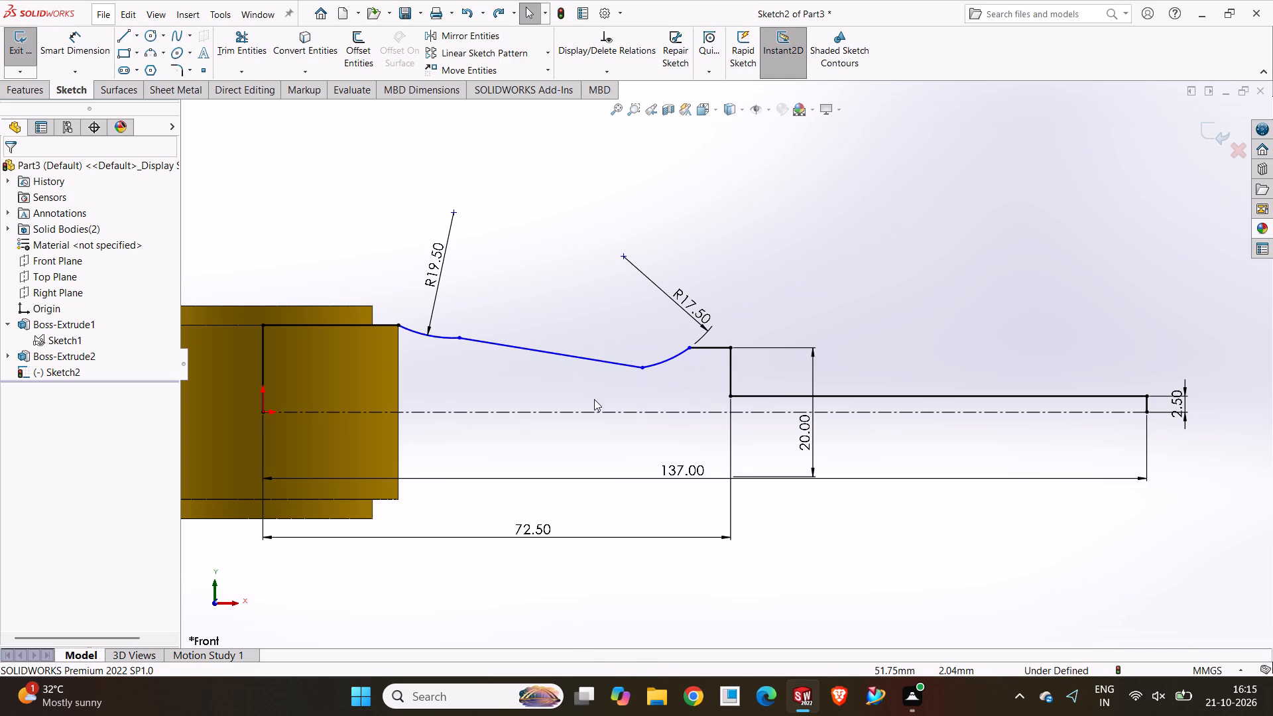
# Dimension the horizontal span of the sloped line between the two arcs as 30 mm.
pyautogui.click(99, 39)
pyautogui.click(540, 352)
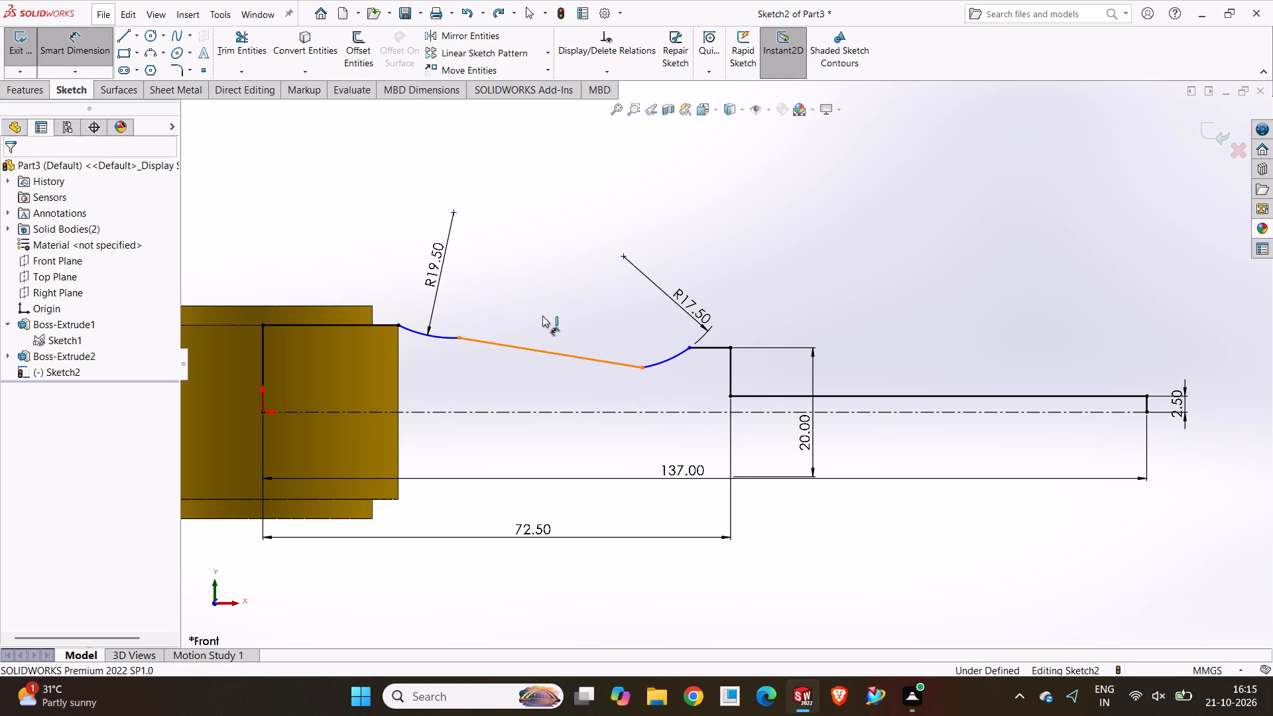
pyautogui.click(542, 316)
pyautogui.write('30')
pyautogui.press('Return')
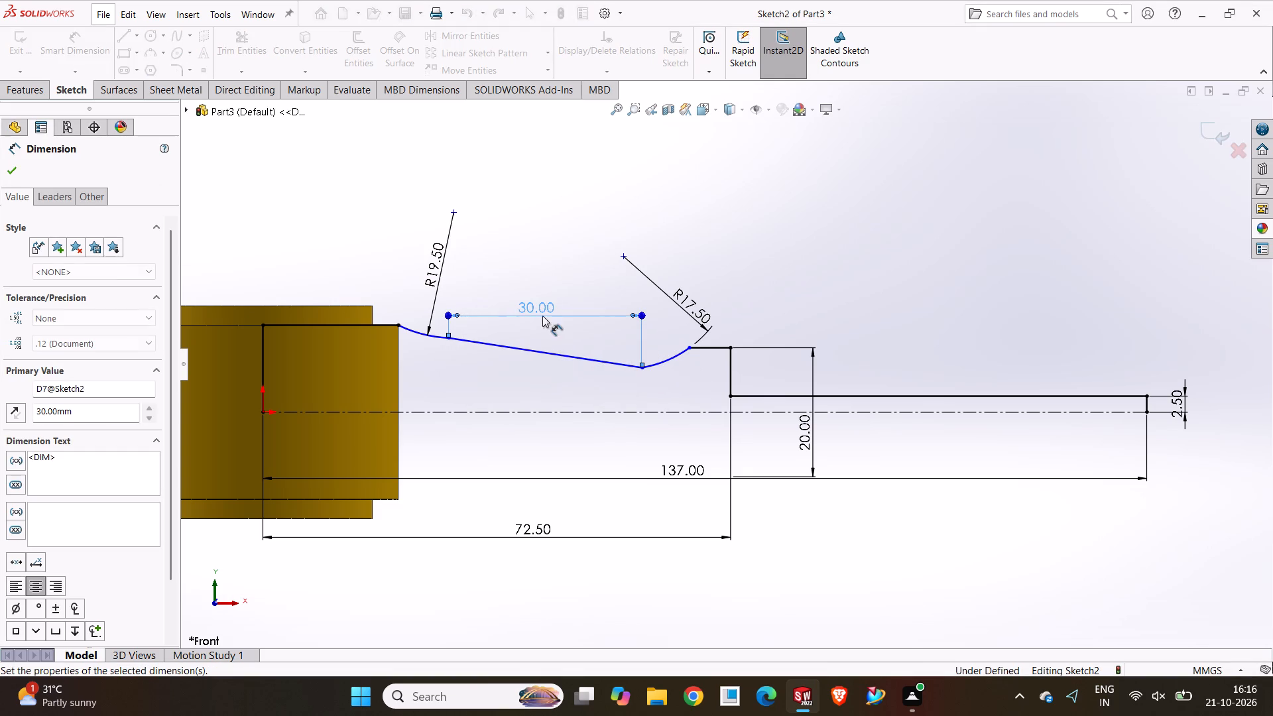
pyautogui.click(528, 369)
pyautogui.press('Escape')
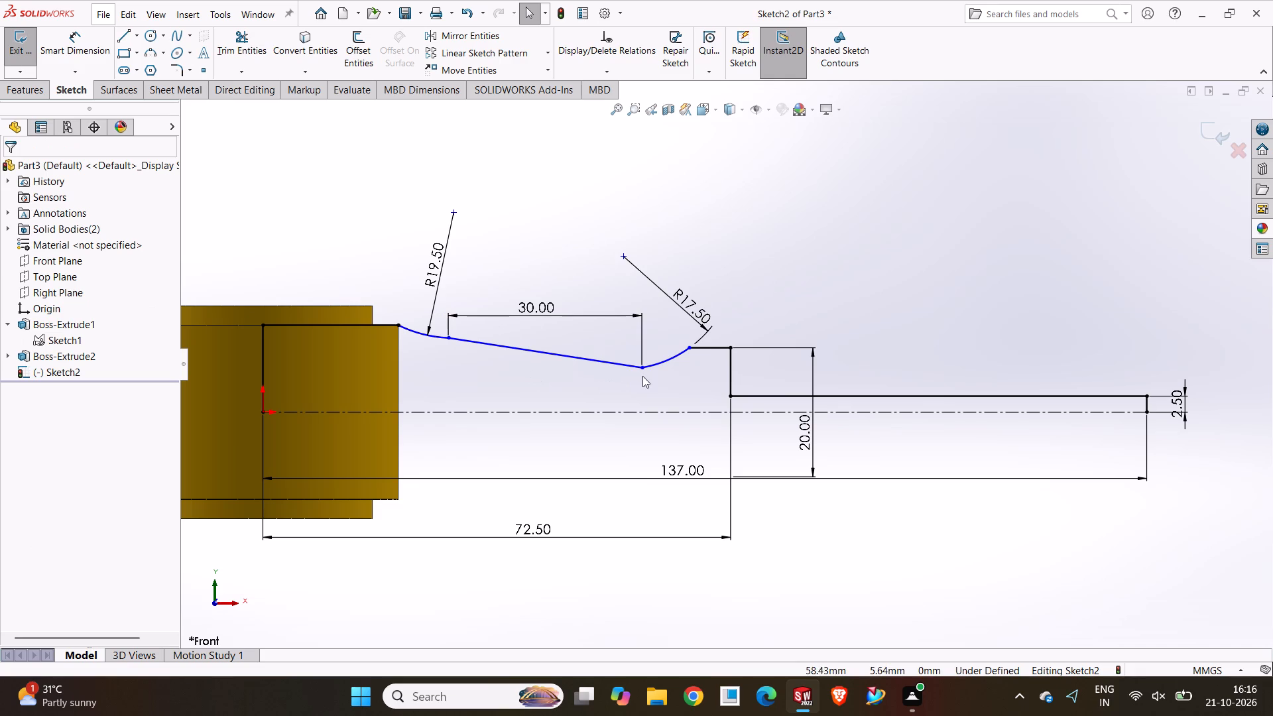
# Move the shared endpoint of the sloped line and the R17.50 arc slightly up and toward the hub.
pyautogui.moveTo(642, 368); pyautogui.dragTo(638, 355)
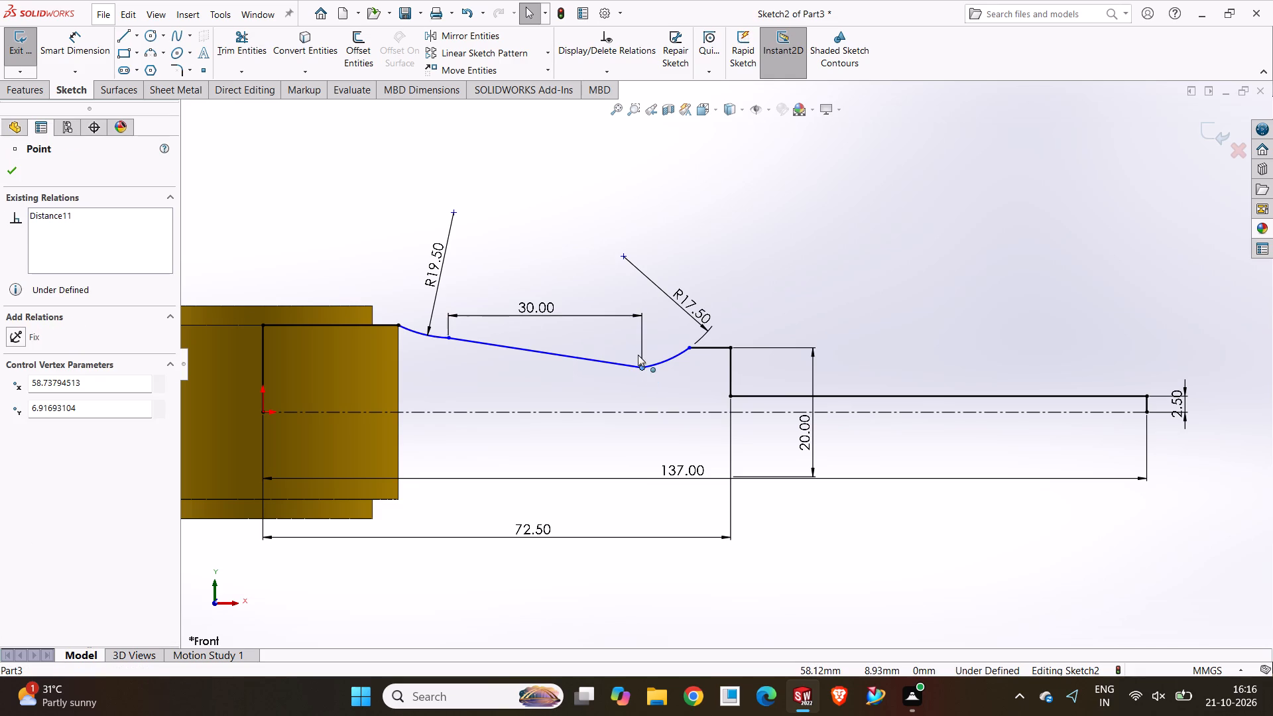
pyautogui.moveTo(638, 355); pyautogui.dragTo(640, 361)
pyautogui.click(902, 233)
# Reposition the R17.50 dimension so that its text sits above the arc, near the arc's center.
pyautogui.moveTo(722, 314); pyautogui.dragTo(664, 339)
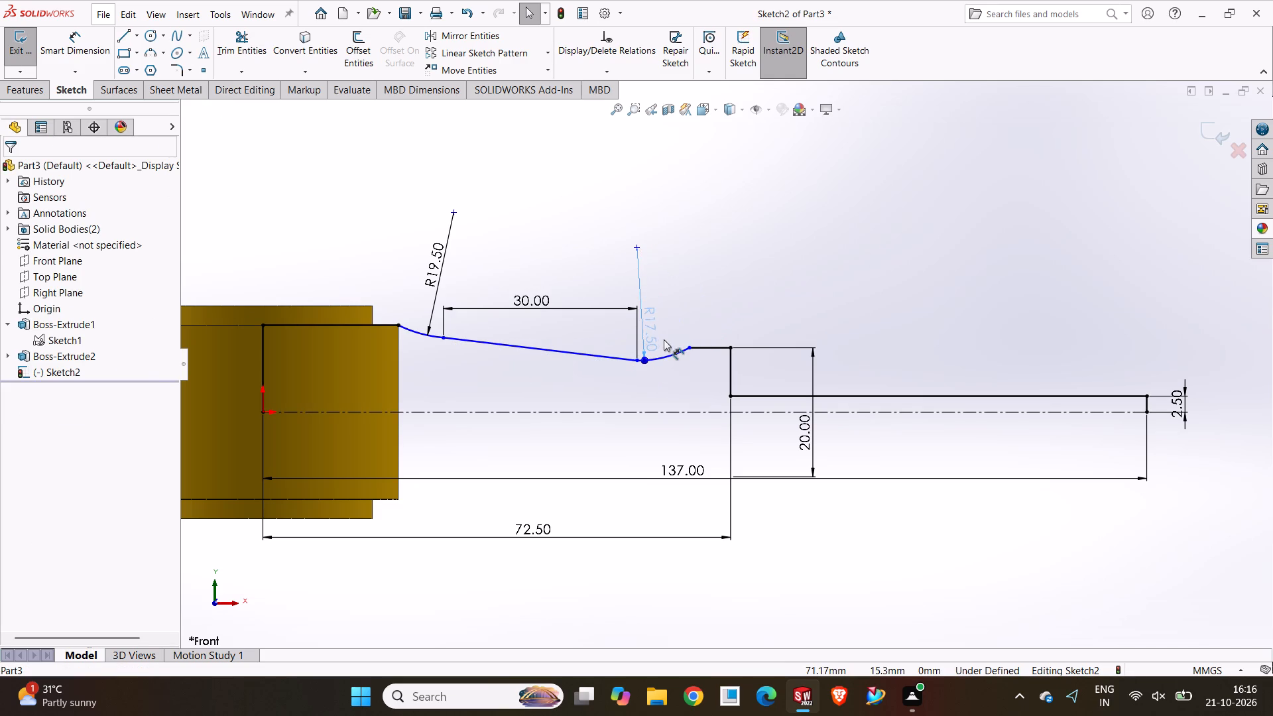
pyautogui.moveTo(664, 339); pyautogui.dragTo(666, 282)
pyautogui.click(778, 221)
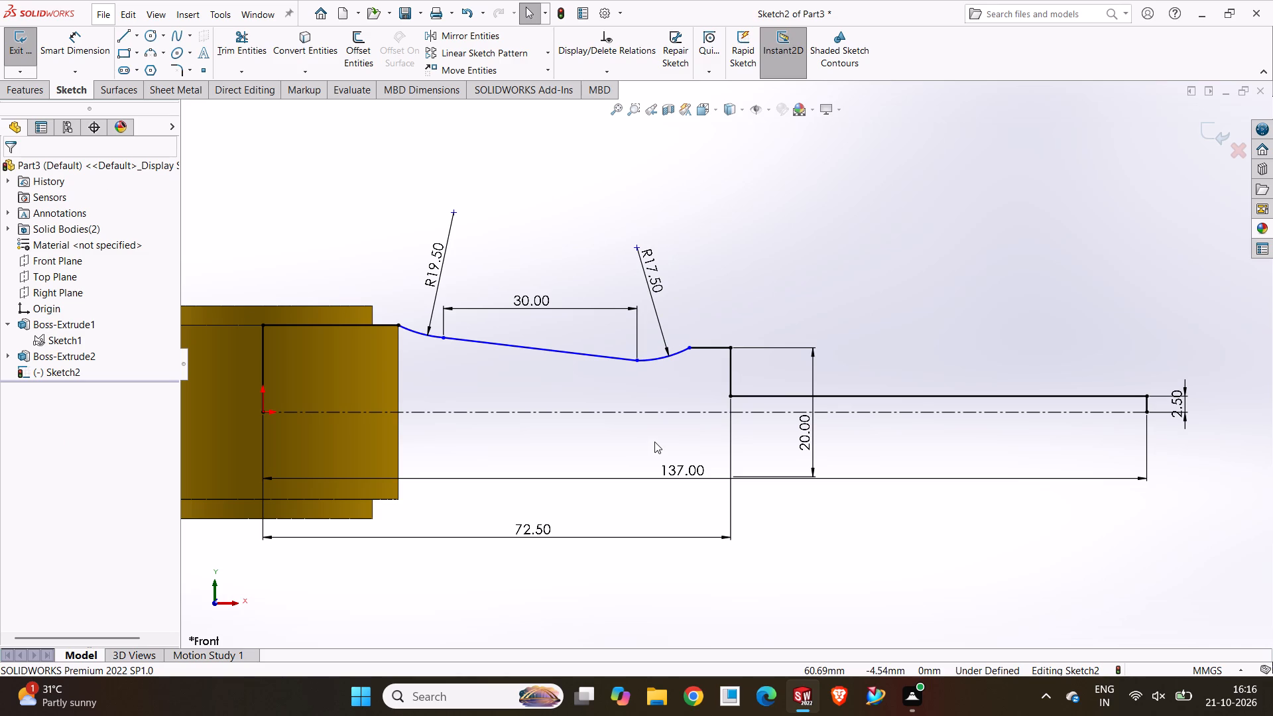
# Dimension the horizontal distance from the R17.50 arc's lower end to the step's lower corner as 12.50 mm.
pyautogui.click(97, 47)
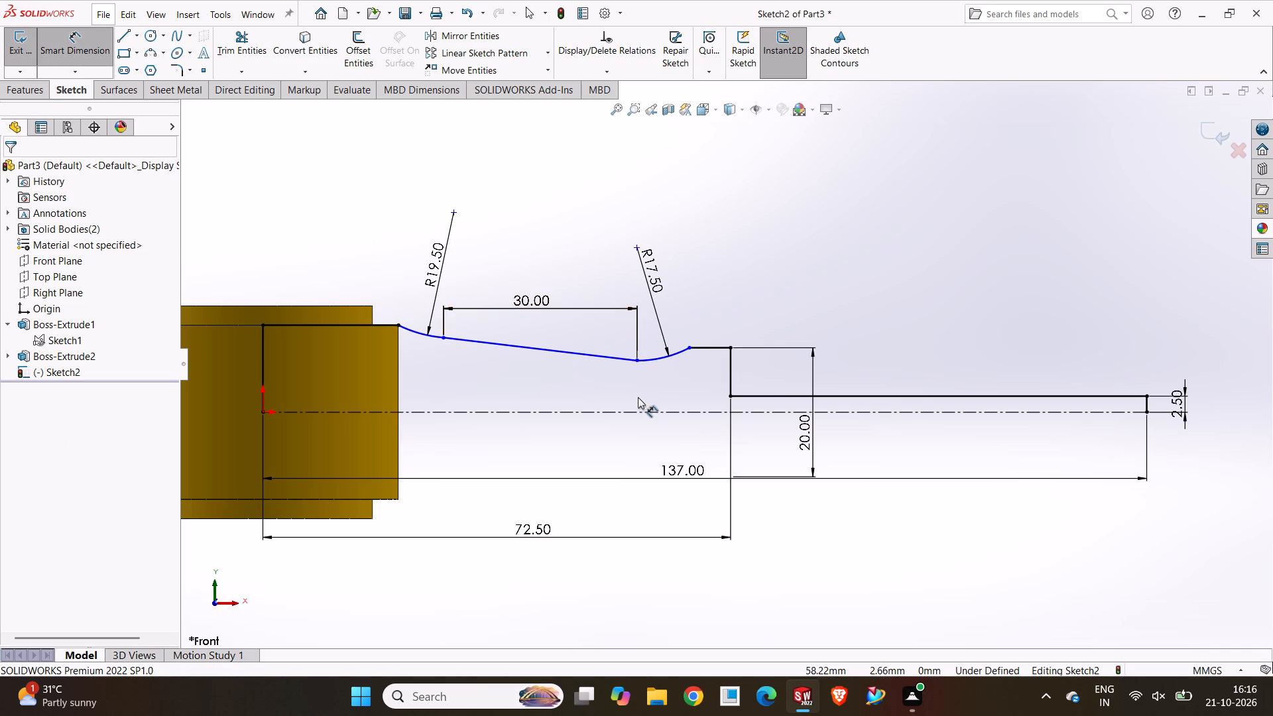
pyautogui.click(637, 359)
pyautogui.click(730, 396)
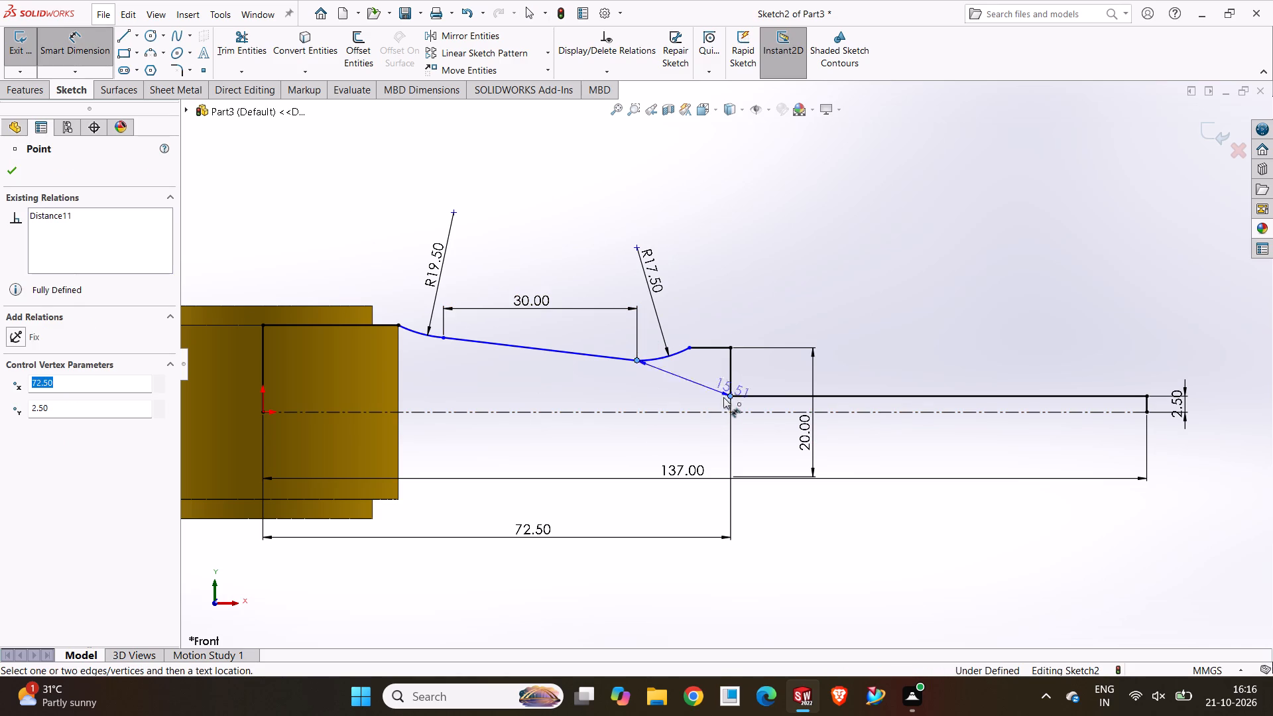
pyautogui.click(682, 445)
pyautogui.write('12.50')
pyautogui.press('Return')
pyautogui.click(813, 172)
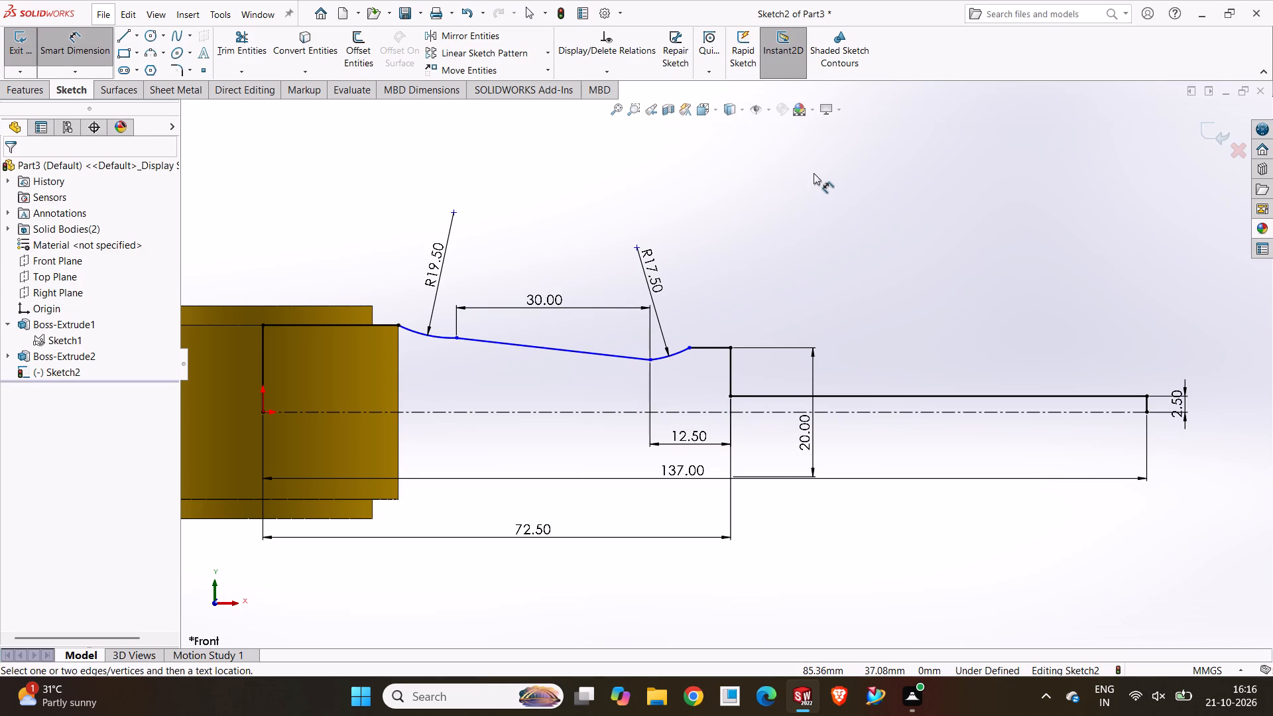
# Reposition the 137 mm overall length dimension below the 72.50 mm dimension.
pyautogui.scroll(2, 842, 500)
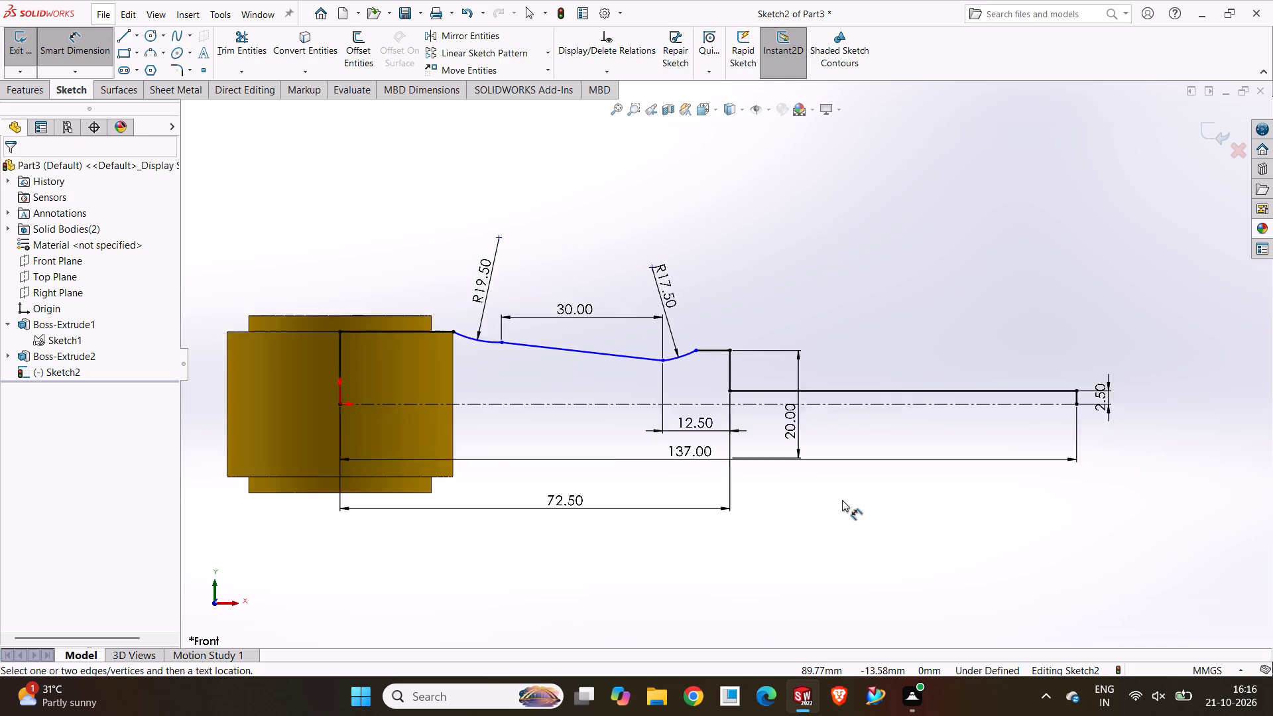
pyautogui.scroll(1, 842, 500)
pyautogui.scroll(-2, 804, 462)
pyautogui.moveTo(645, 394); pyautogui.dragTo(635, 505)
pyautogui.click(825, 415)
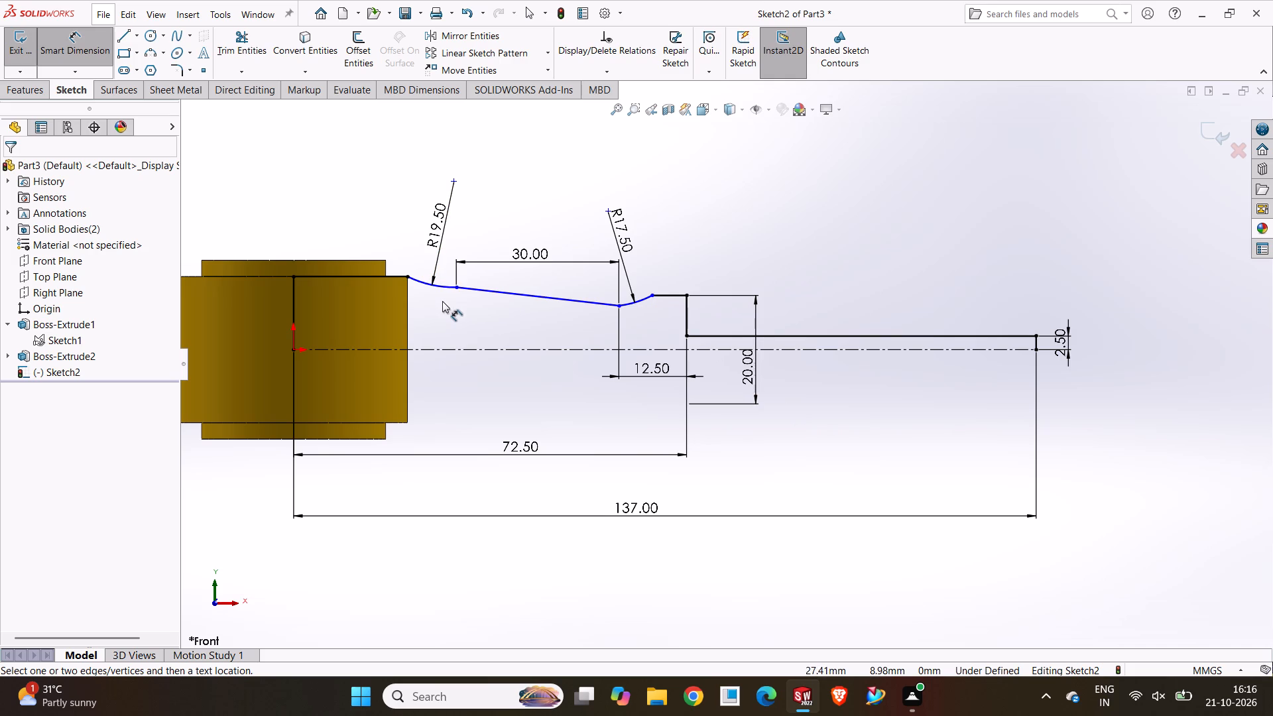
# Draw centerlines joining the endpoints of the R19.50 arc, about 9.2 mm long, and of the R17.50 arc.
pyautogui.press('Escape')
pyautogui.scroll(-3, 443, 301)
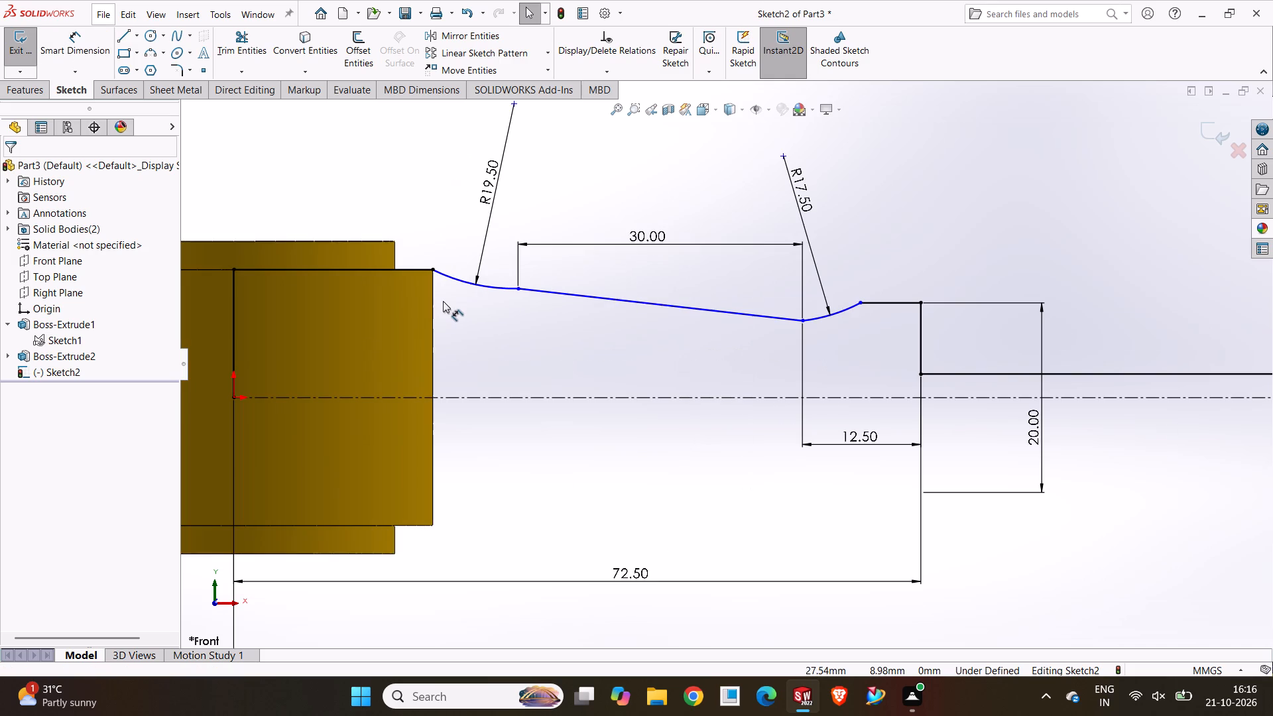
pyautogui.click(136, 38)
pyautogui.click(145, 76)
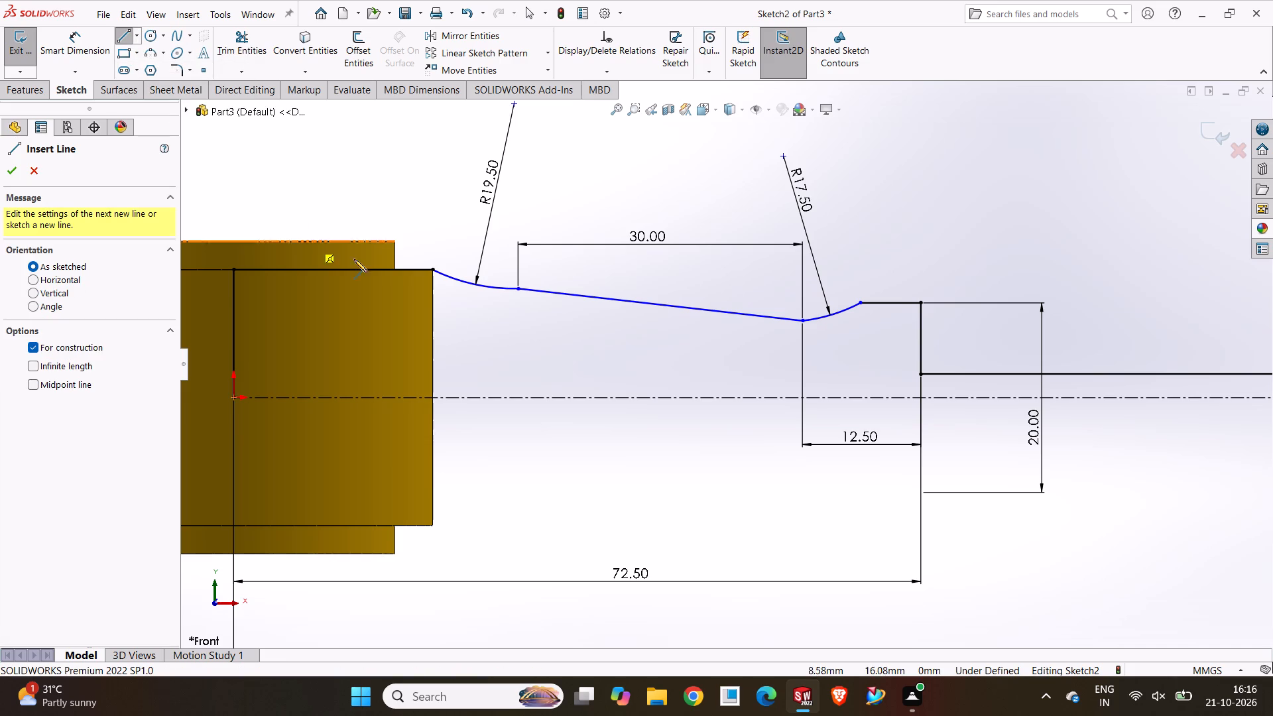
pyautogui.click(521, 289)
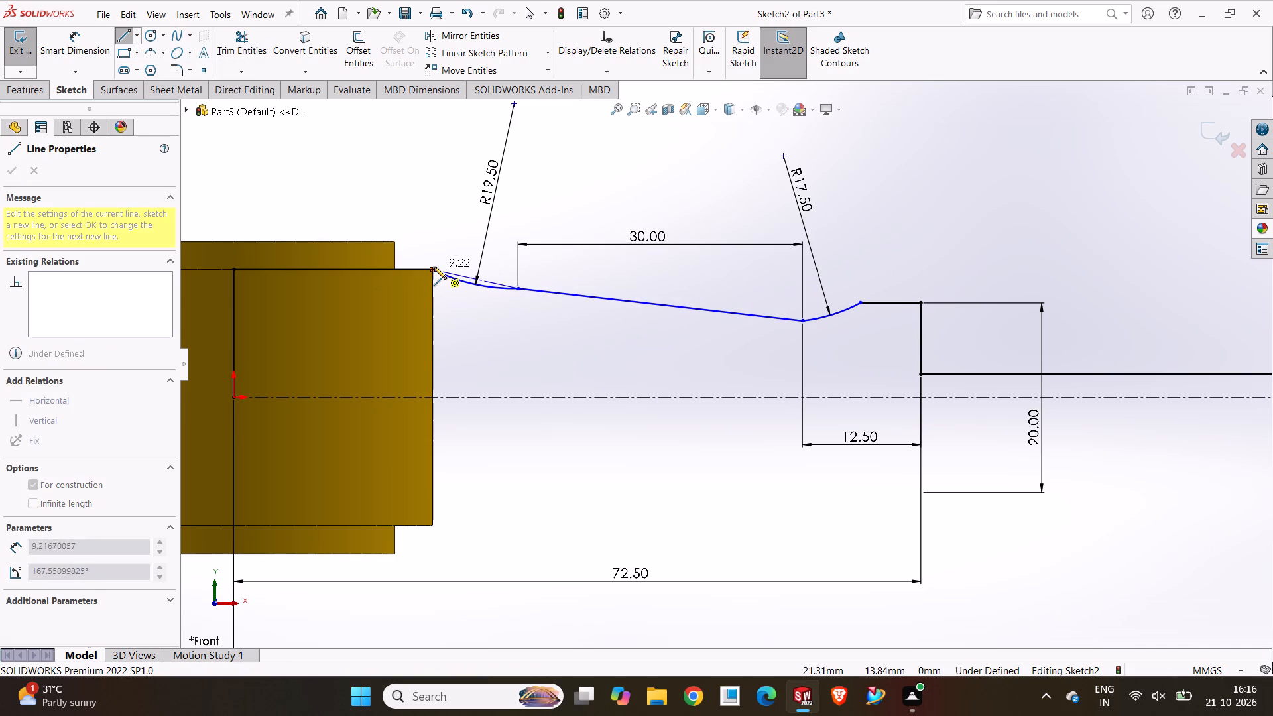
pyautogui.click(434, 267)
pyautogui.click(806, 322)
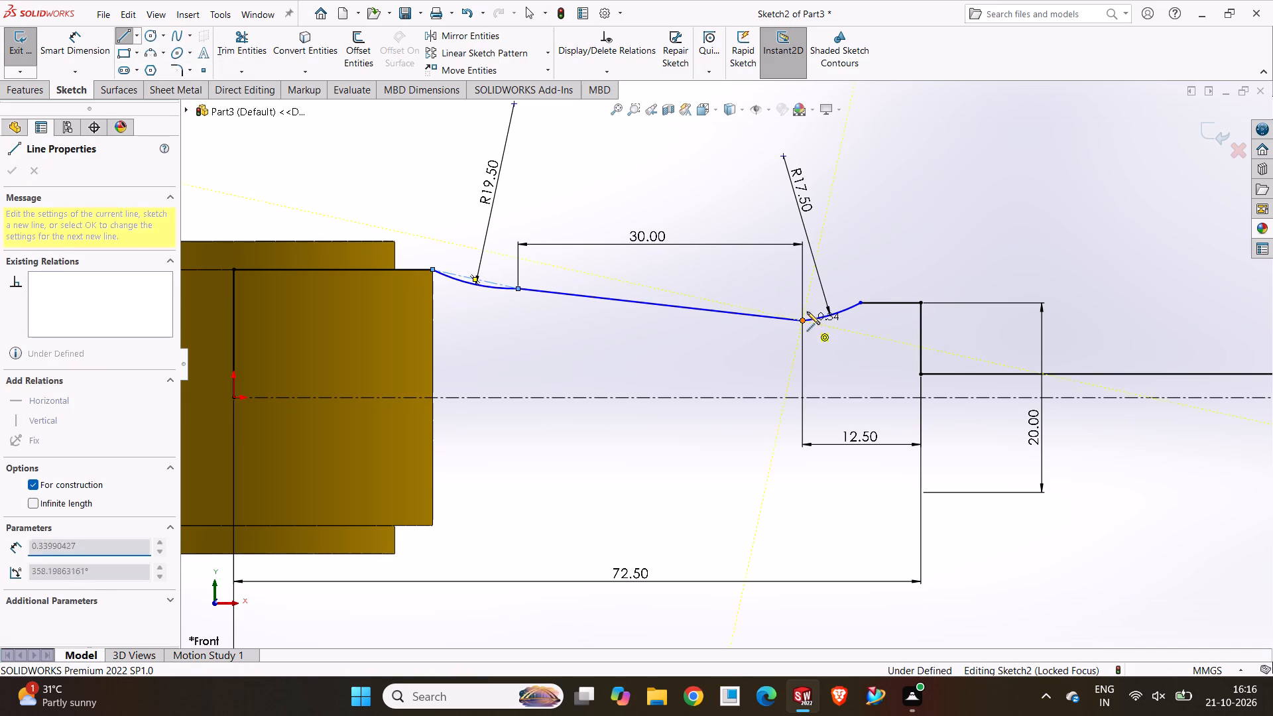
pyautogui.click(861, 300)
pyautogui.press('Escape')
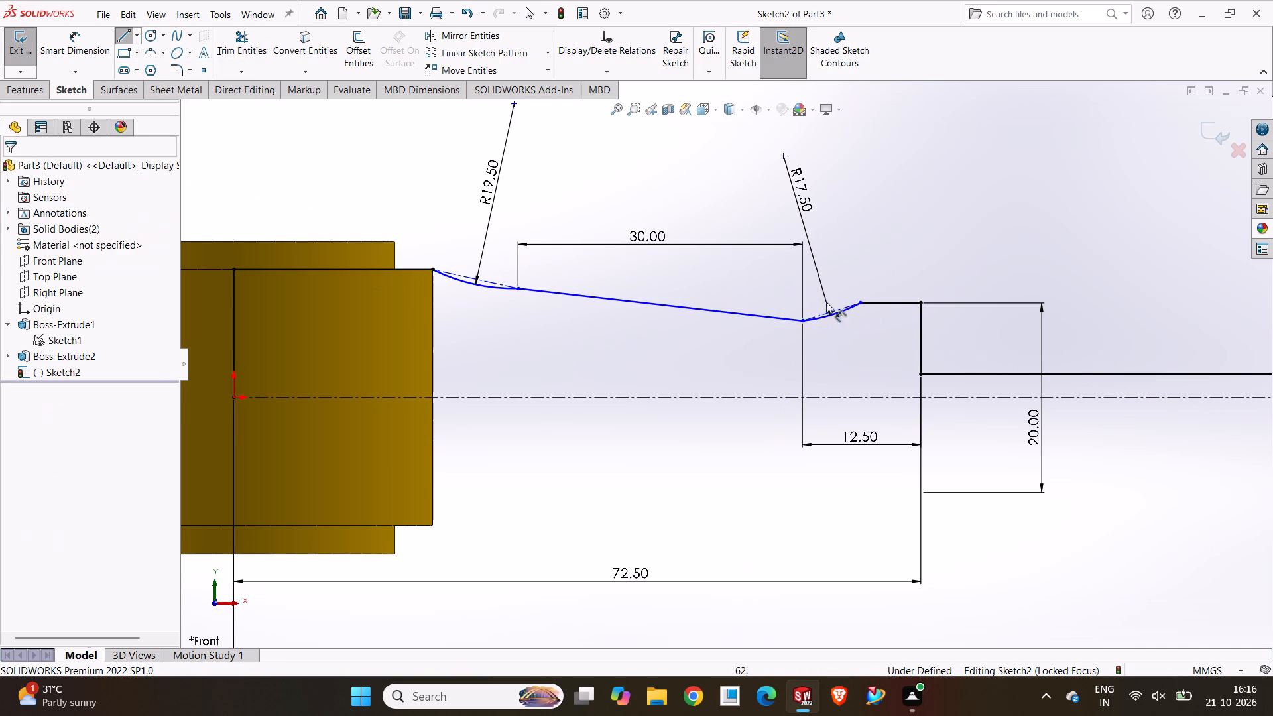
pyautogui.press('Escape')
# Dimension the angle between the R19.50 arc's chord centerline and the horizontal centerline as 18°.
pyautogui.click(86, 36)
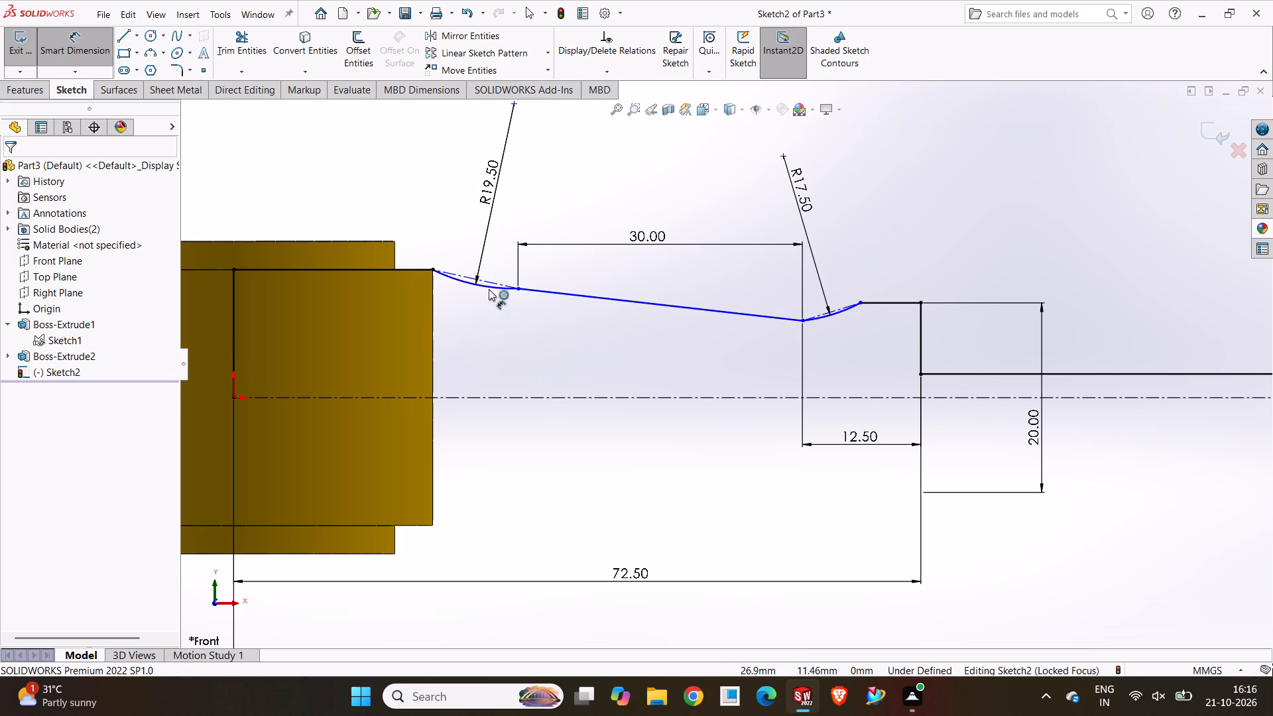
pyautogui.click(491, 283)
pyautogui.click(485, 400)
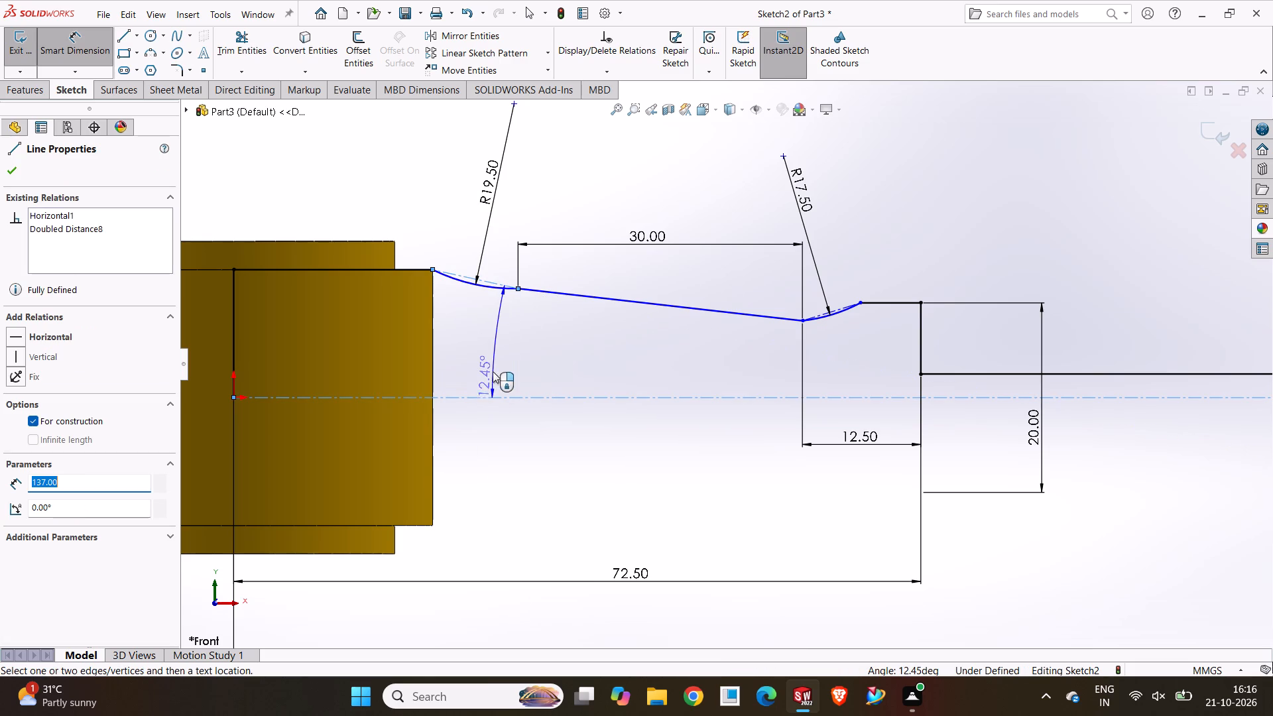
pyautogui.click(493, 362)
pyautogui.write('18')
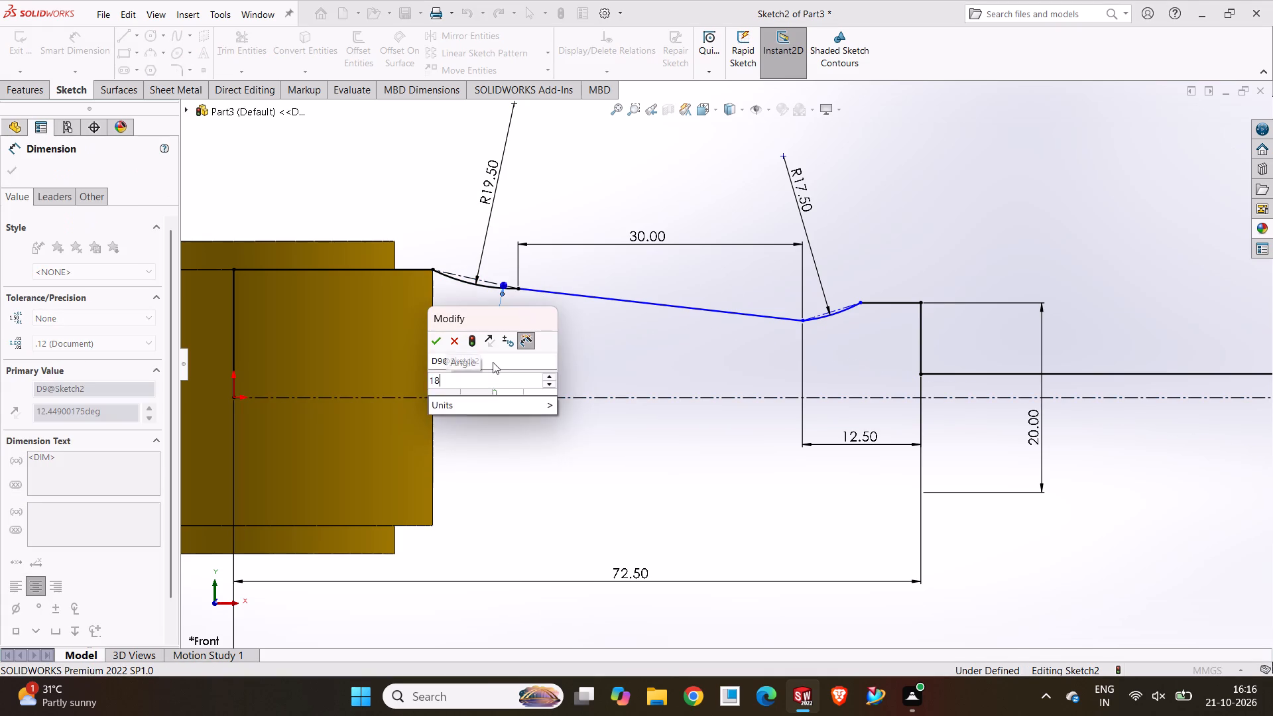
pyautogui.press('Return')
pyautogui.click(493, 362)
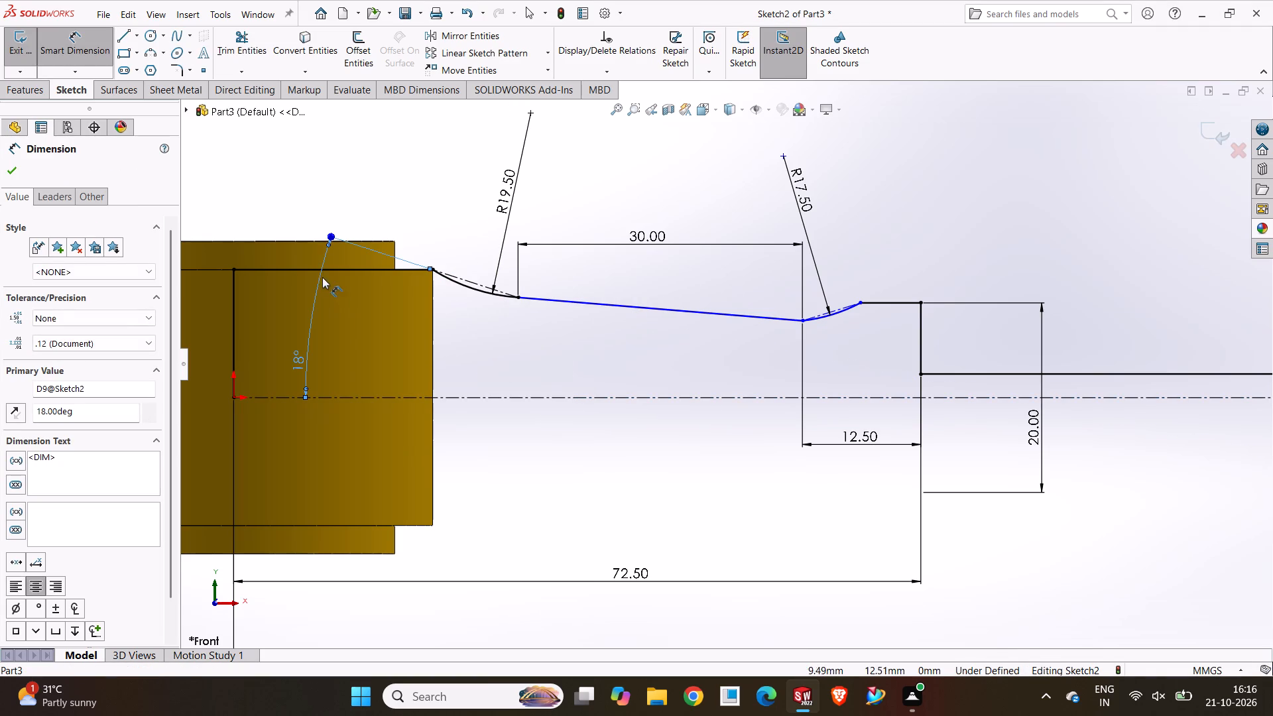
# Reposition the 18° angle dimension off the hub, between the R19.50 arc and the horizontal centerline.
pyautogui.moveTo(318, 272); pyautogui.dragTo(462, 328)
pyautogui.press('Escape')
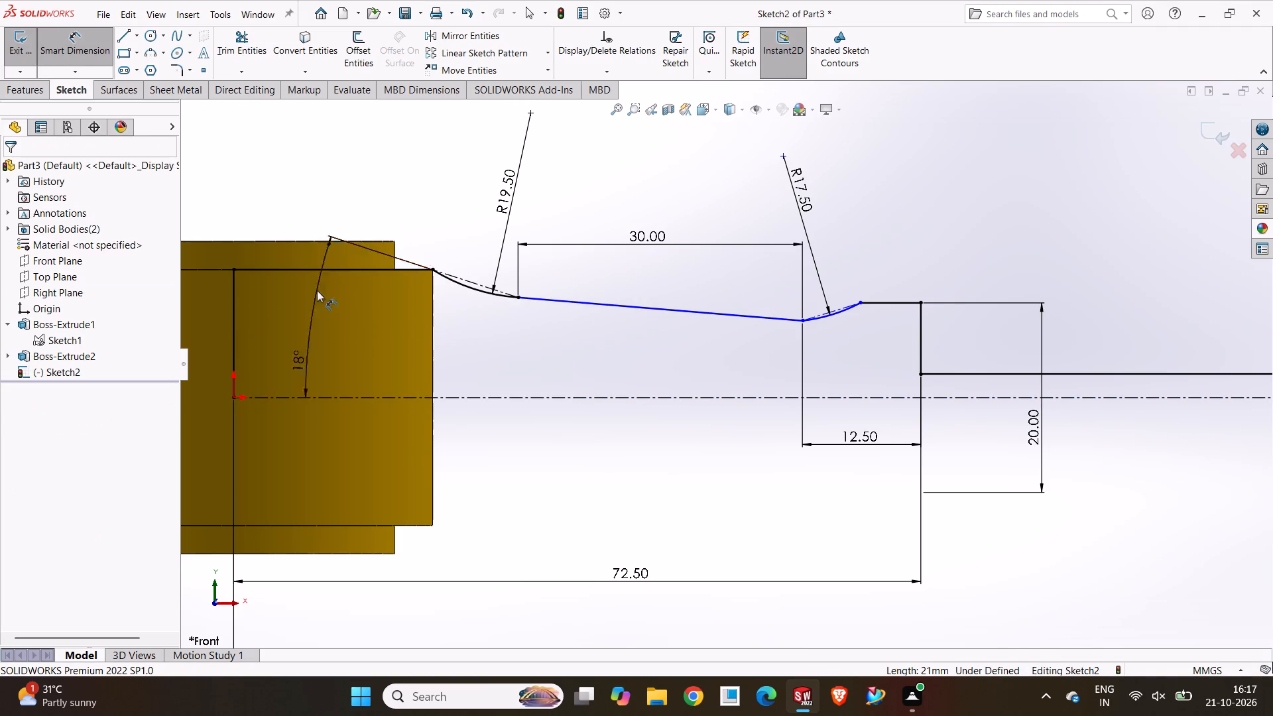
pyautogui.click(308, 308)
pyautogui.moveTo(296, 375); pyautogui.dragTo(478, 331)
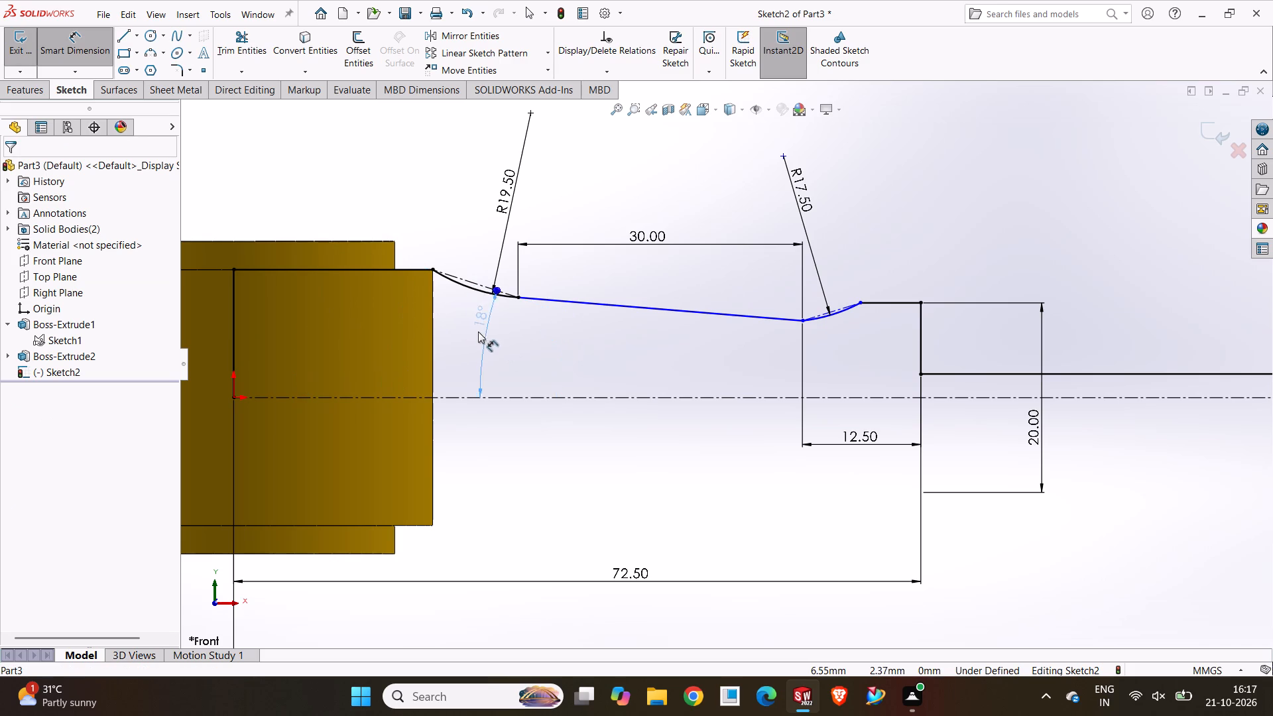
pyautogui.moveTo(478, 331); pyautogui.dragTo(463, 355)
pyautogui.click(574, 347)
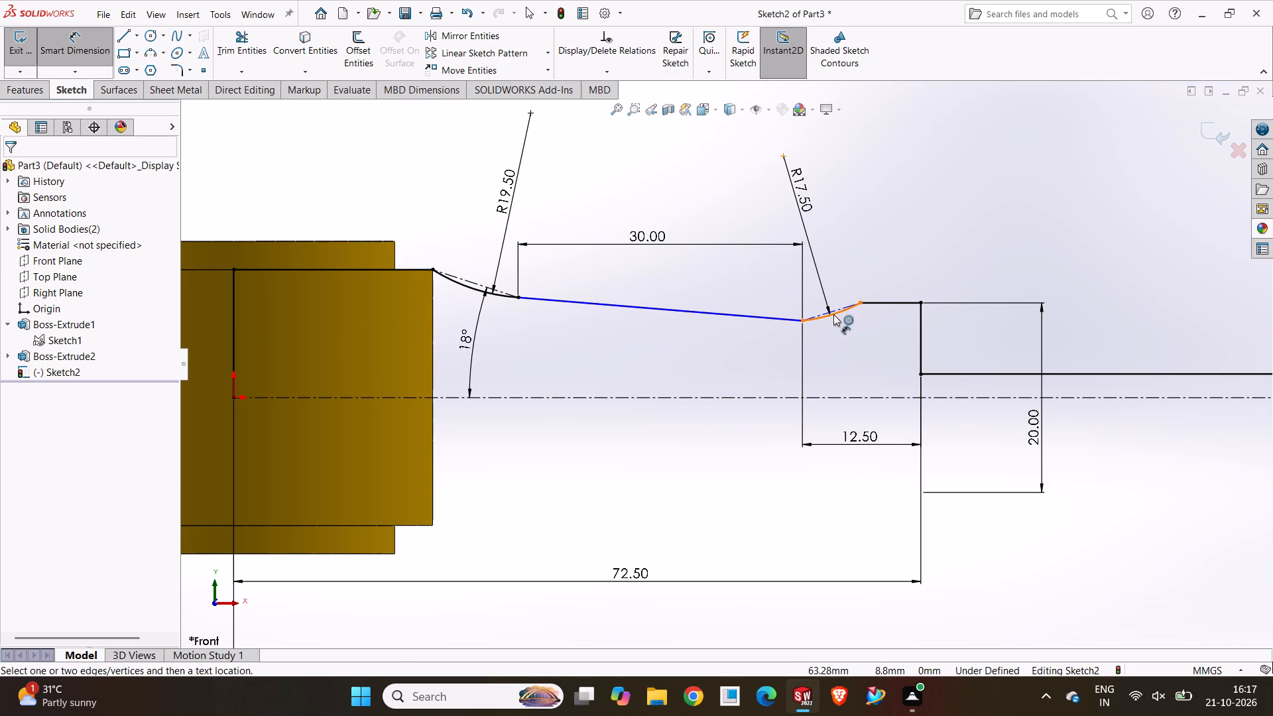
# Dimension the angle between the R17.50 arc's chord centerline and the horizontal centerline as 12°.
pyautogui.click(836, 308)
pyautogui.click(829, 396)
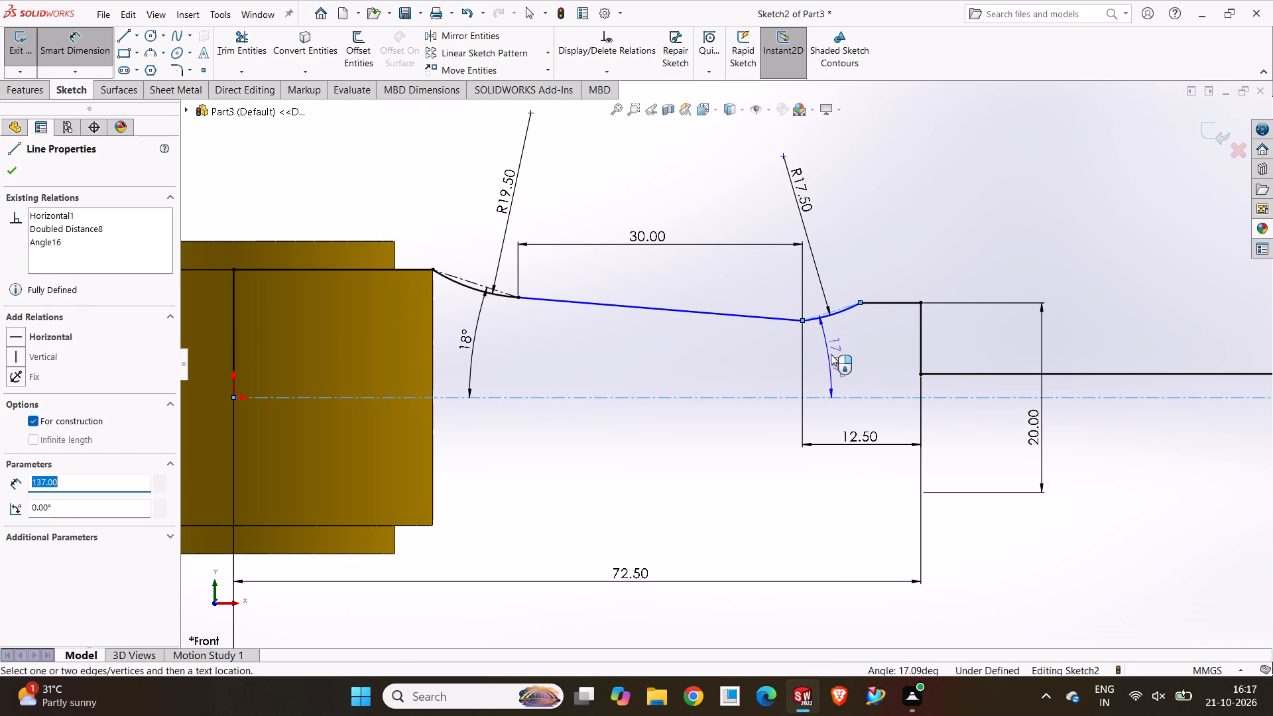
pyautogui.click(767, 360)
pyautogui.write('12')
pyautogui.press('Return')
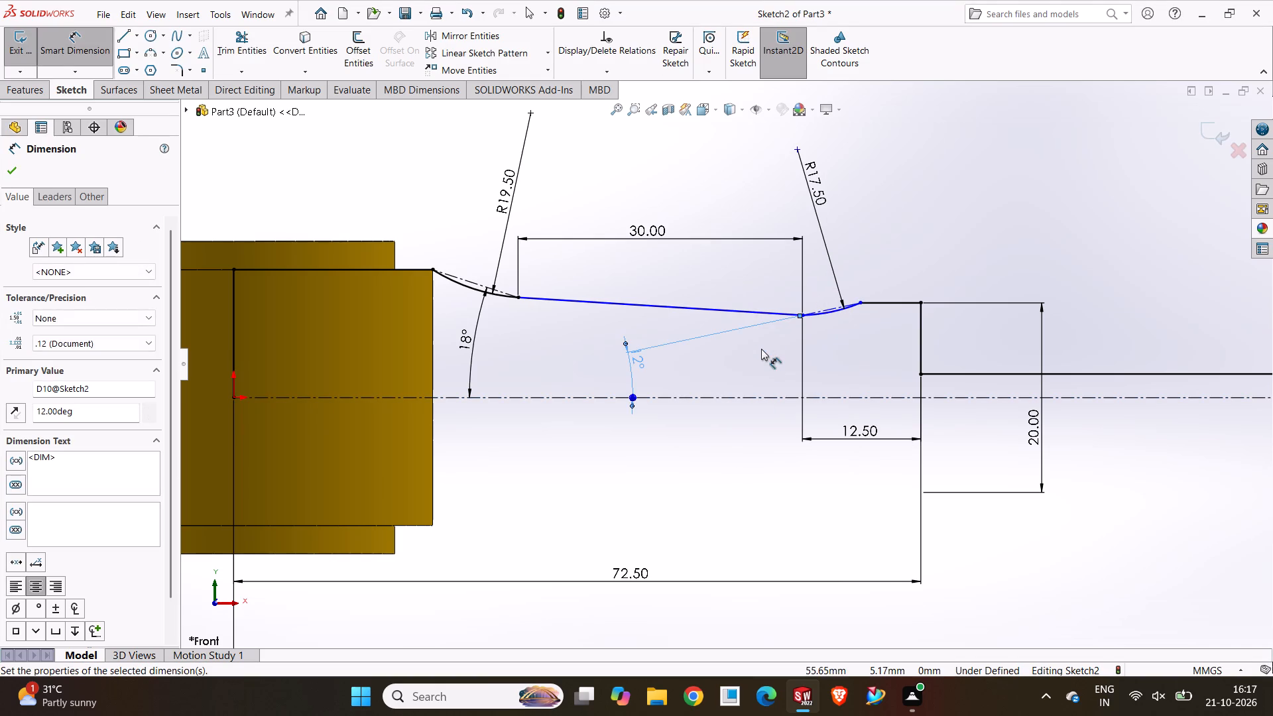
pyautogui.click(745, 450)
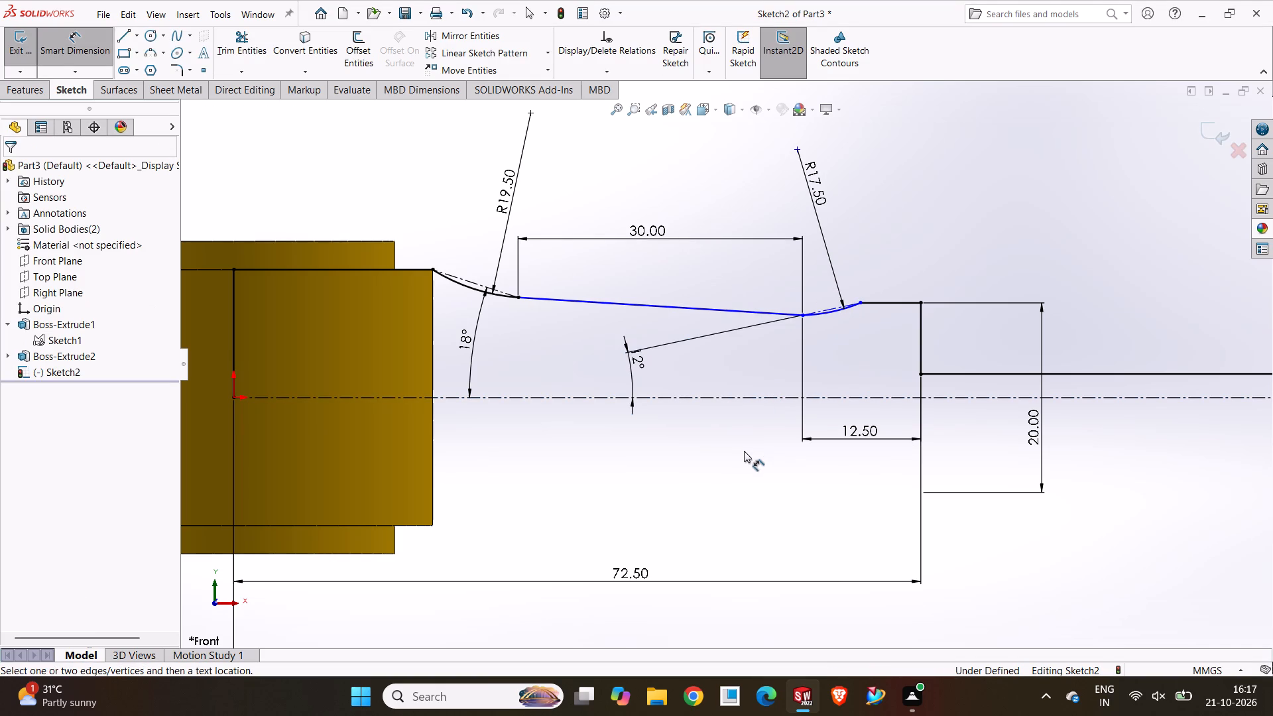
pyautogui.press('Escape')
# Apply Fully Define Sketch to the sloped line and the R17.50 arc, with relations and dimensions included.
pyautogui.click(533, 298)
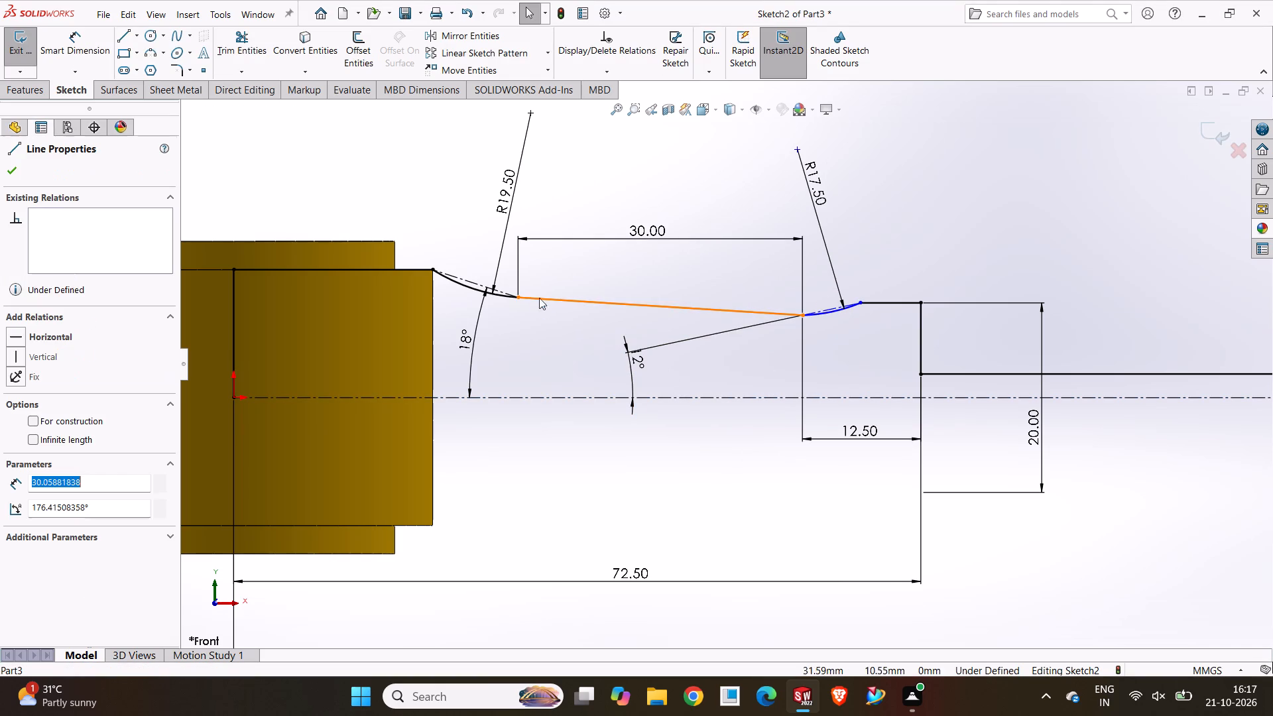
pyautogui.keyDown('ctrl'); pyautogui.click(839, 313); pyautogui.keyUp('ctrl')
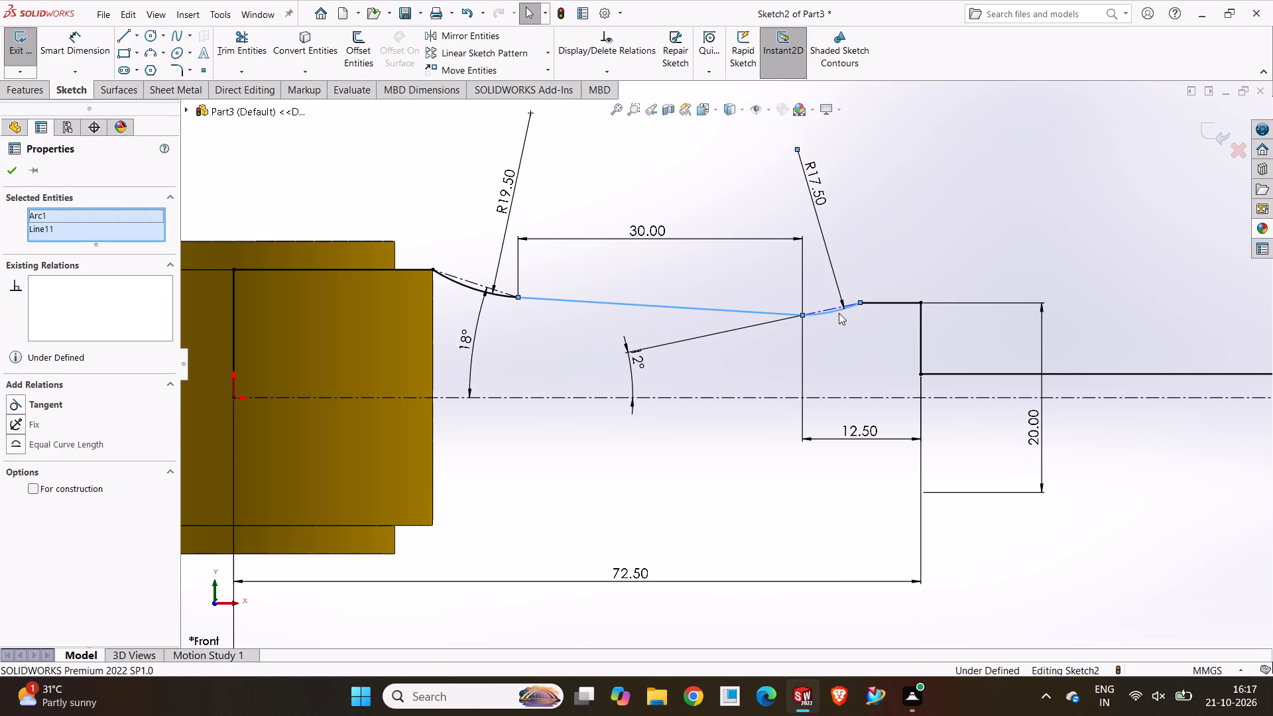
pyautogui.rightClick(975, 174)
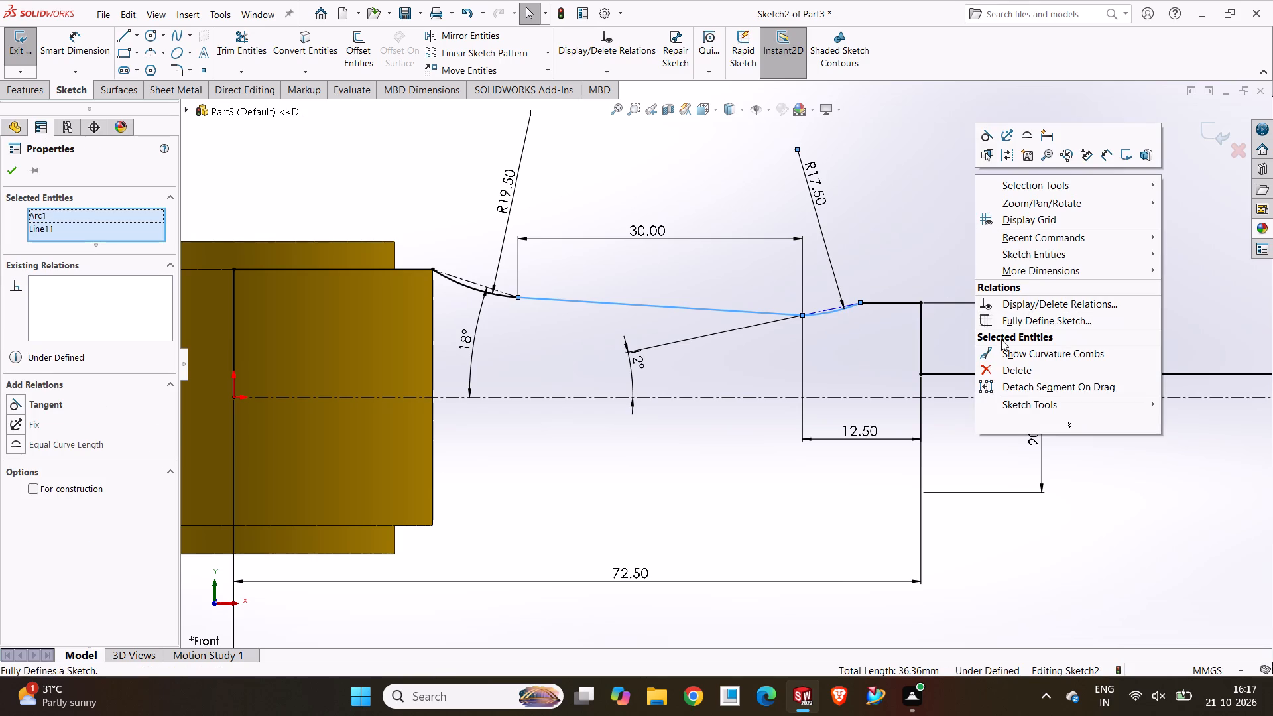
pyautogui.click(1016, 322)
pyautogui.click(15, 172)
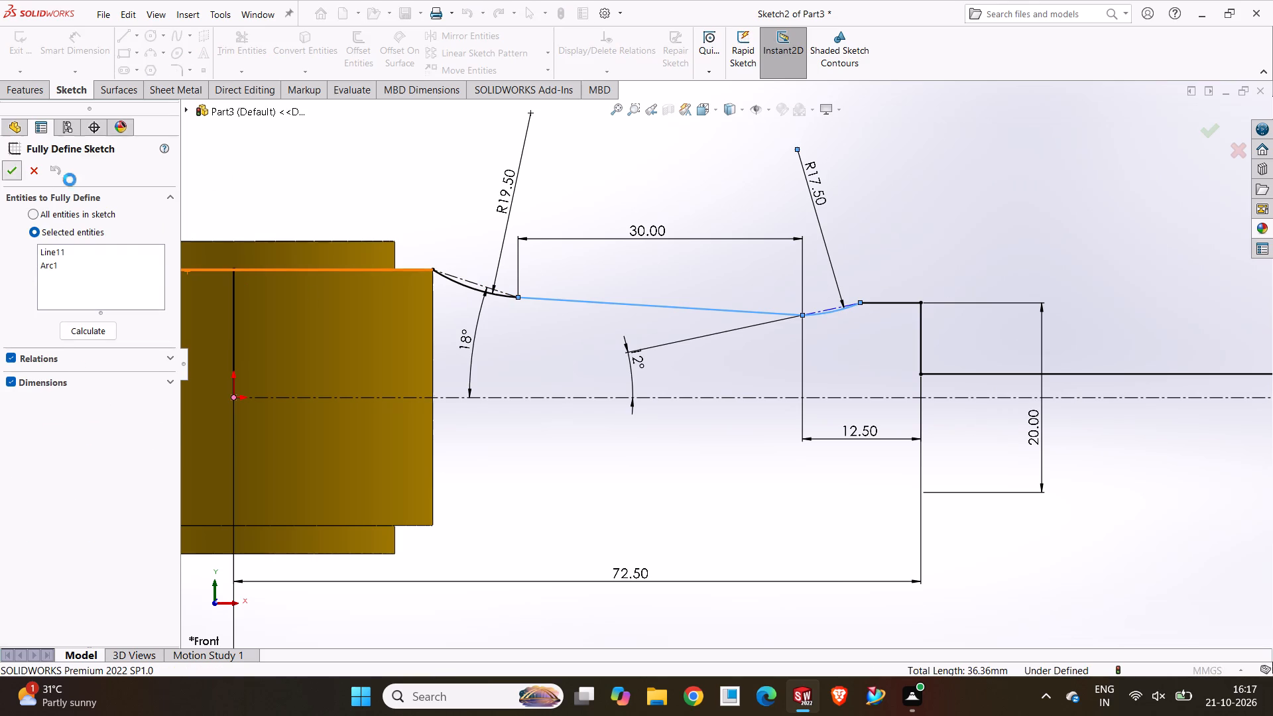
# Revolve the stepped arm profile 360° about the horizontal centerline, letting the open sketch close automatically and merging the result.
pyautogui.click(954, 228)
pyautogui.scroll(2, 694, 452)
pyautogui.scroll(-1, 701, 427)
pyautogui.scroll(-4, 793, 359)
pyautogui.scroll(-5, 766, 247)
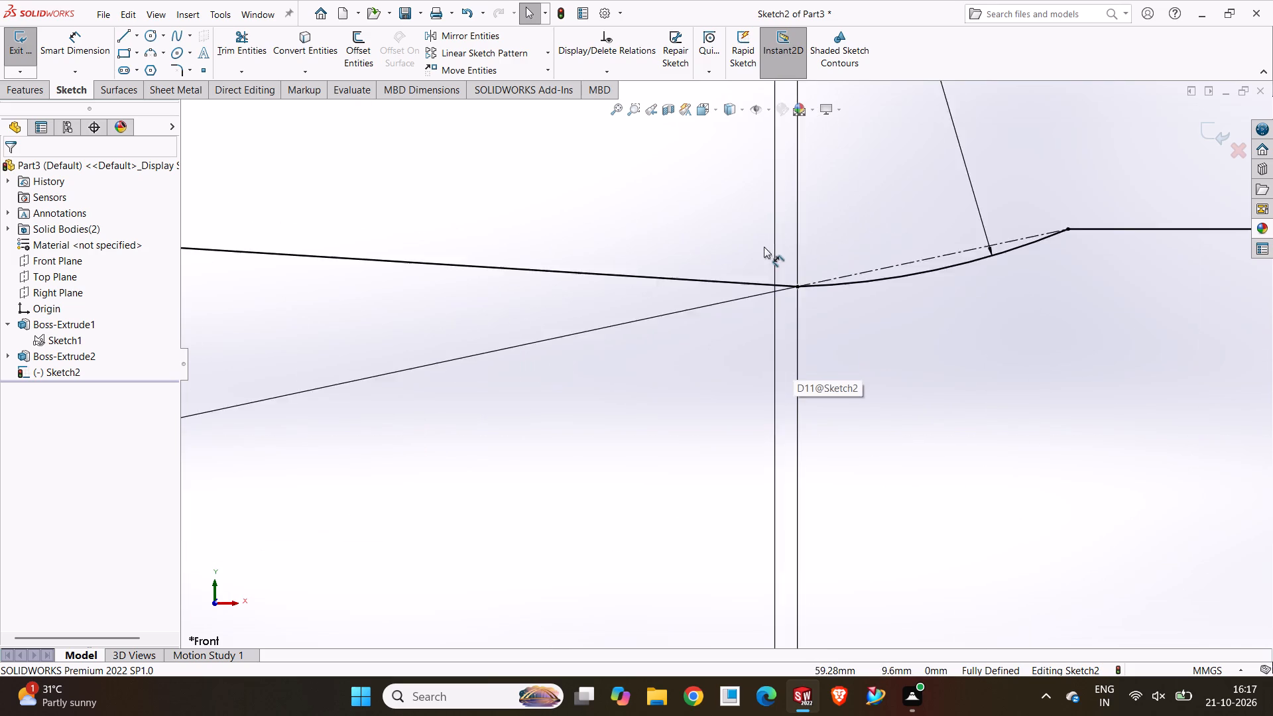
pyautogui.scroll(-4, 764, 247)
pyautogui.scroll(10, 744, 457)
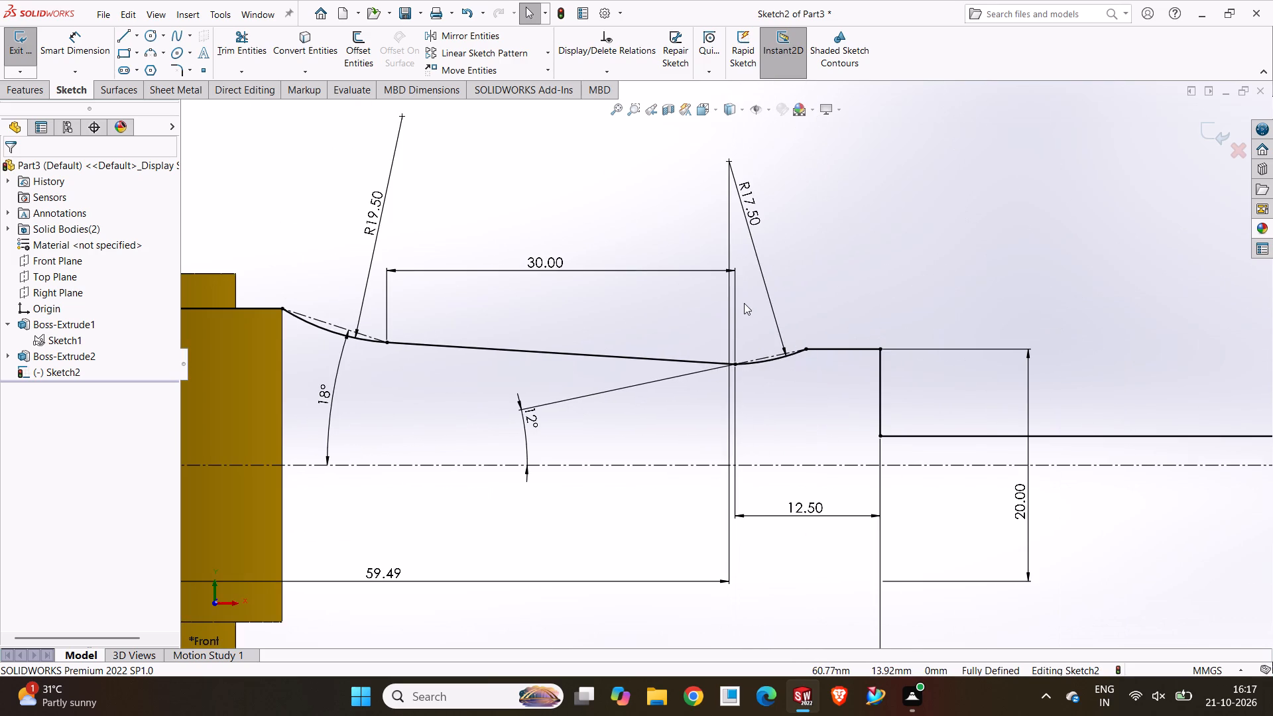
pyautogui.scroll(-2, 744, 303)
pyautogui.scroll(7, 783, 447)
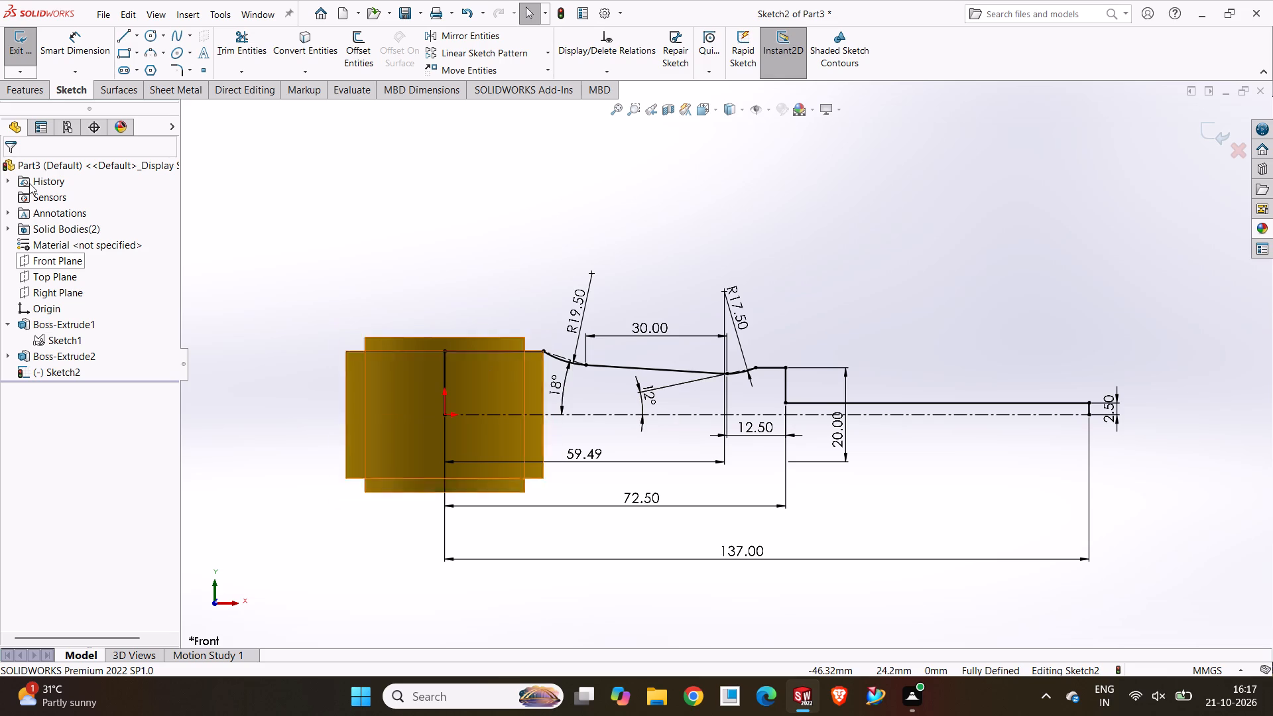
pyautogui.click(43, 89)
pyautogui.click(77, 56)
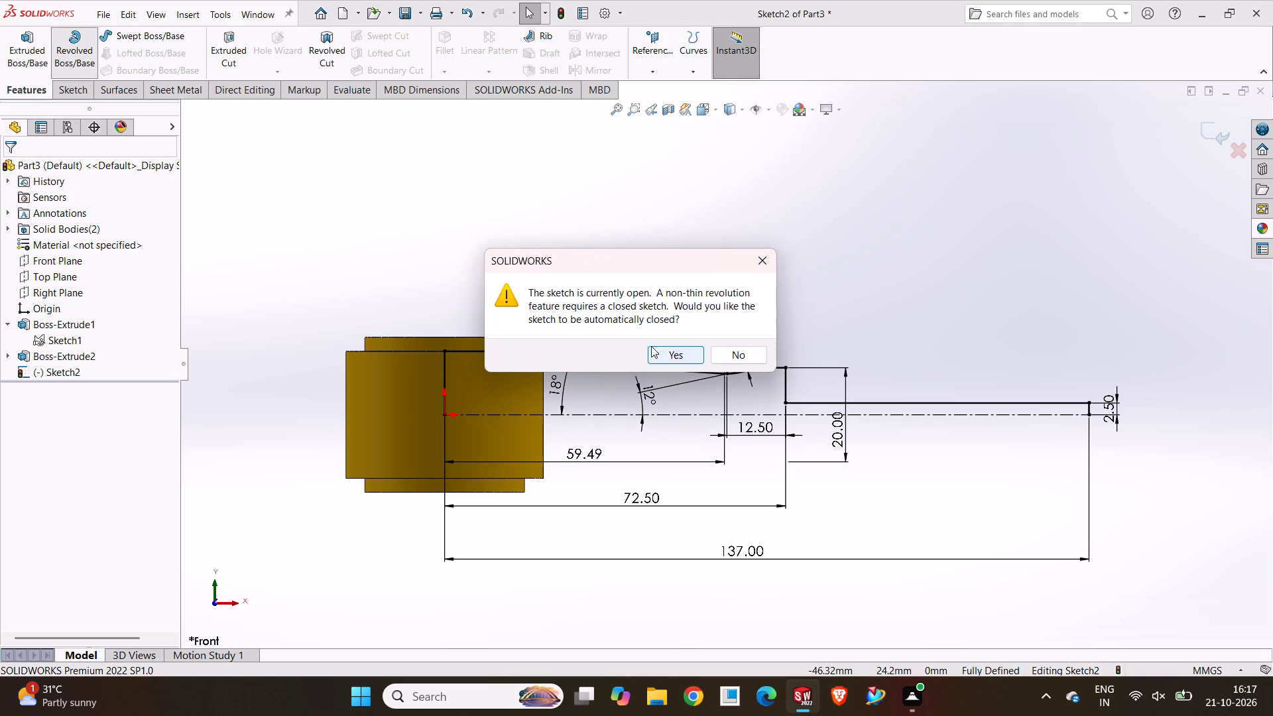
pyautogui.click(676, 361)
pyautogui.click(927, 413)
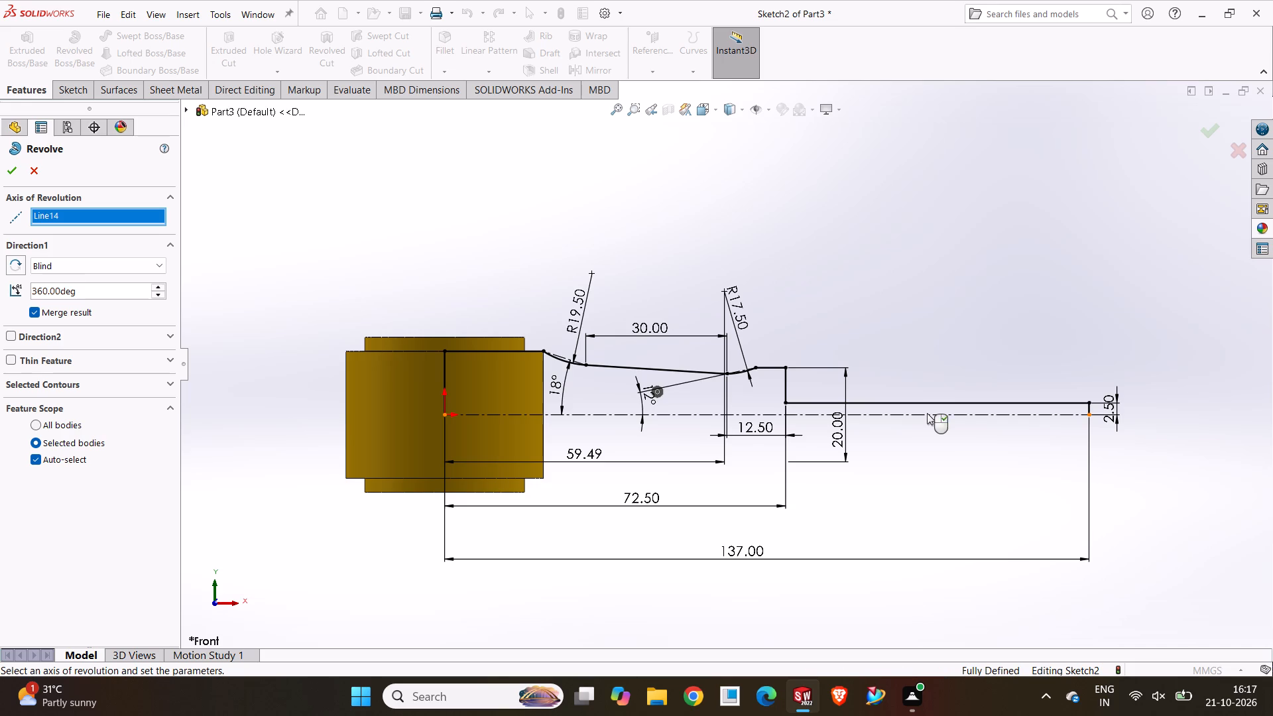
pyautogui.click(19, 173)
pyautogui.click(402, 249)
# Mirror the revolved arm about the Right Plane to the opposite side of the hub.
pyautogui.scroll(2, 572, 301)
pyautogui.moveTo(572, 301); pyautogui.dragTo(572, 302, button='middle')
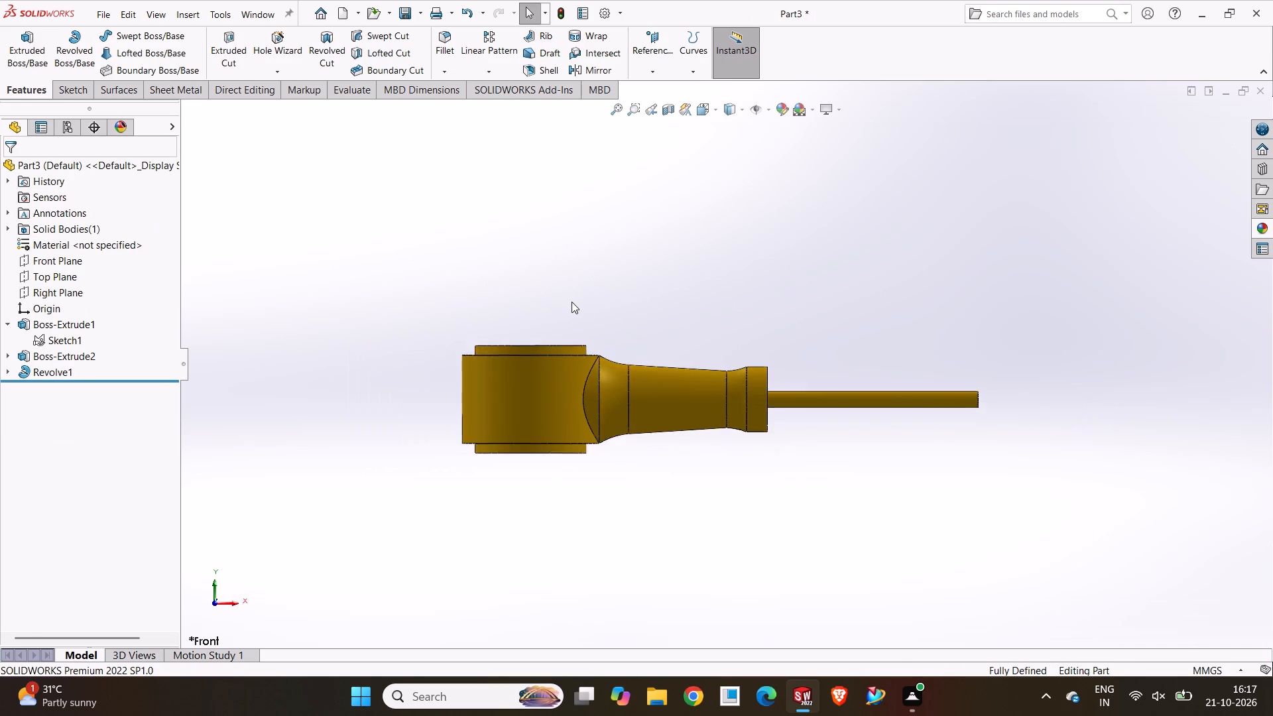
pyautogui.moveTo(572, 302); pyautogui.dragTo(512, 388, button='middle')
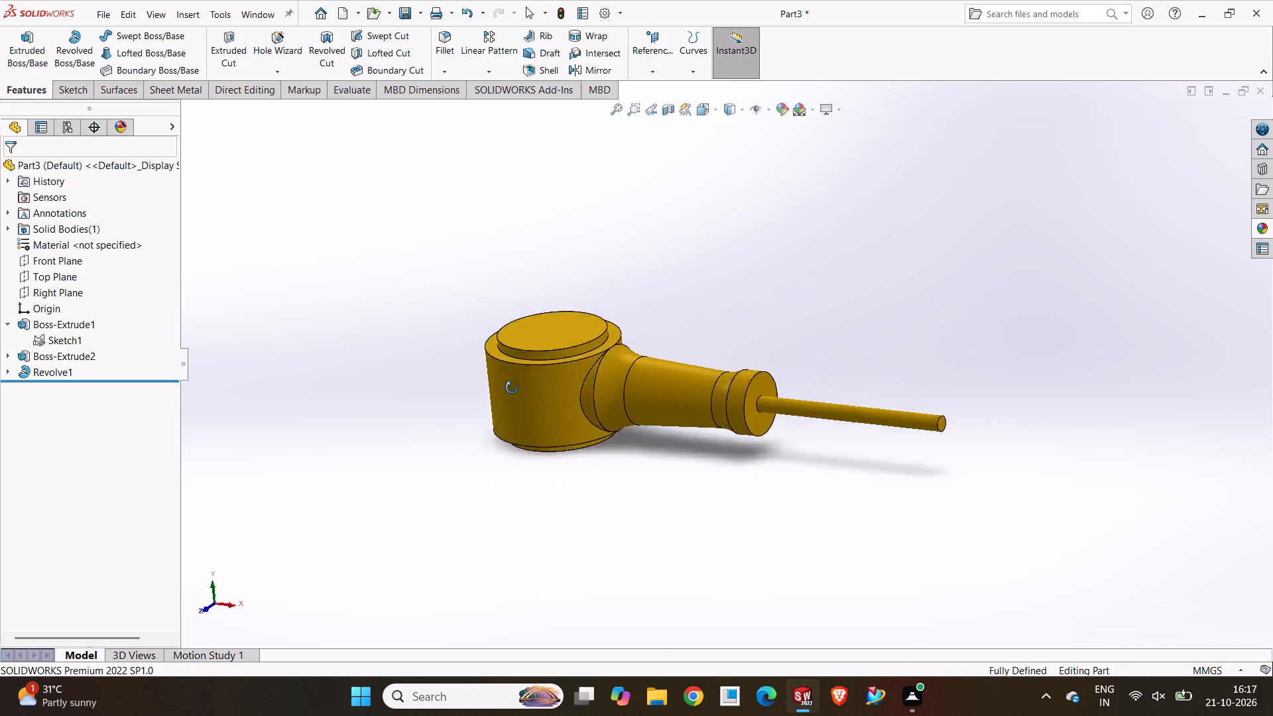
pyautogui.moveTo(512, 388); pyautogui.dragTo(545, 415, button='middle')
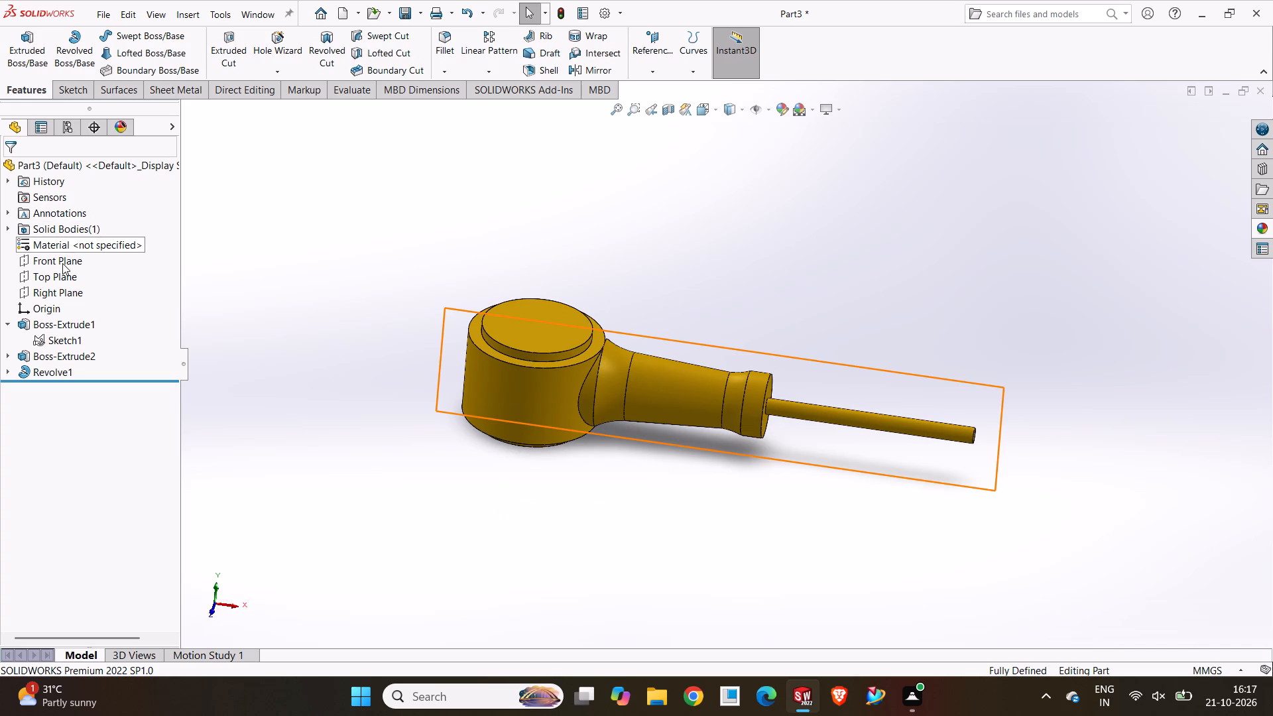
pyautogui.click(62, 300)
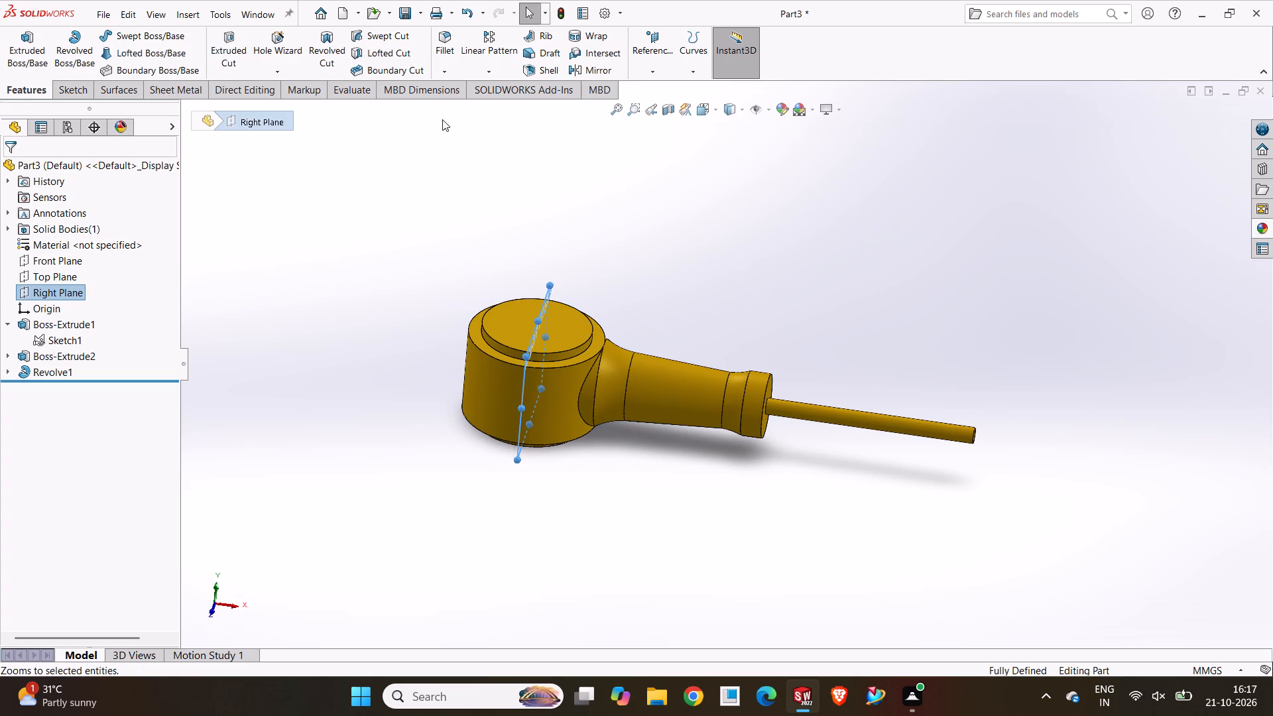
pyautogui.click(583, 74)
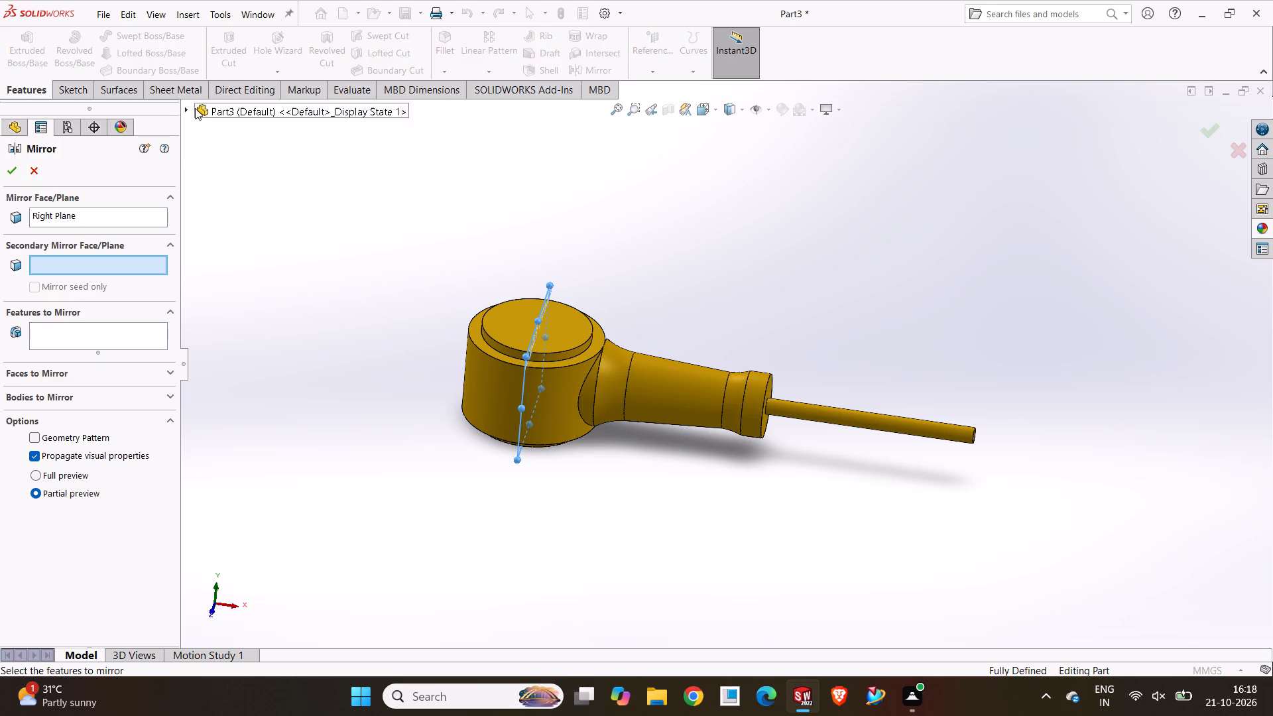
pyautogui.click(124, 331)
pyautogui.click(192, 109)
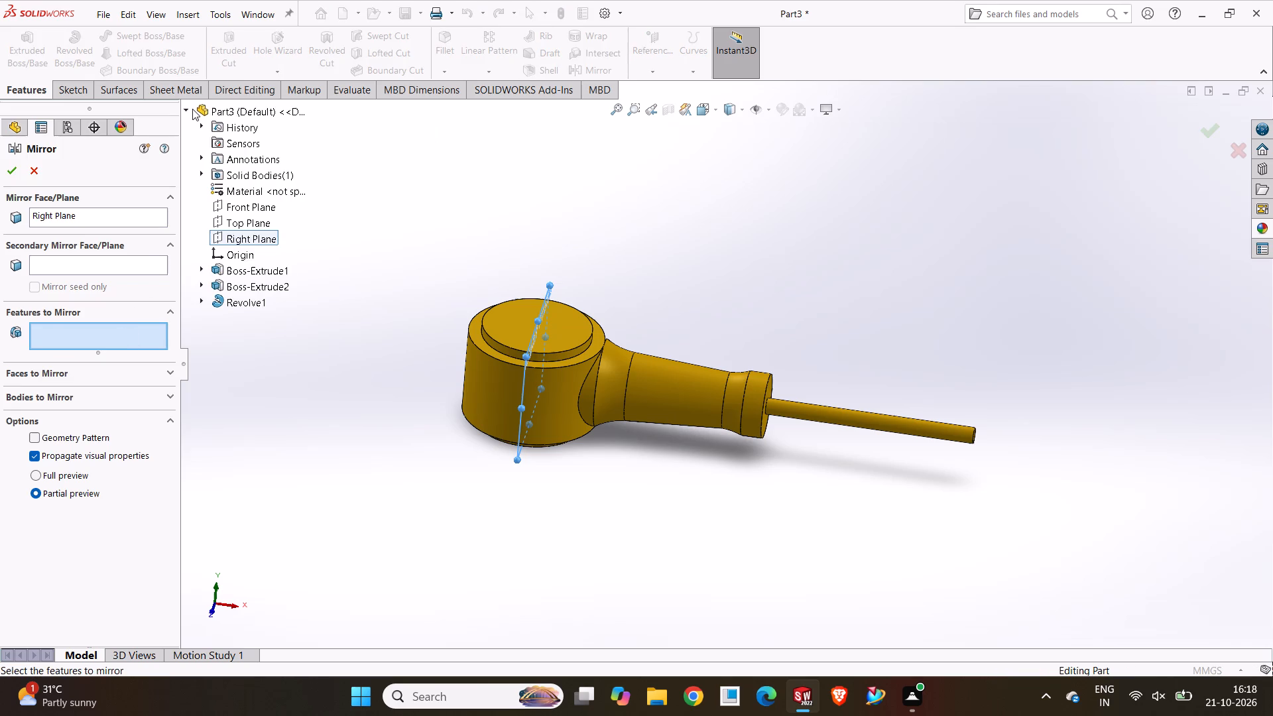
pyautogui.click(251, 294)
pyautogui.click(0, 166)
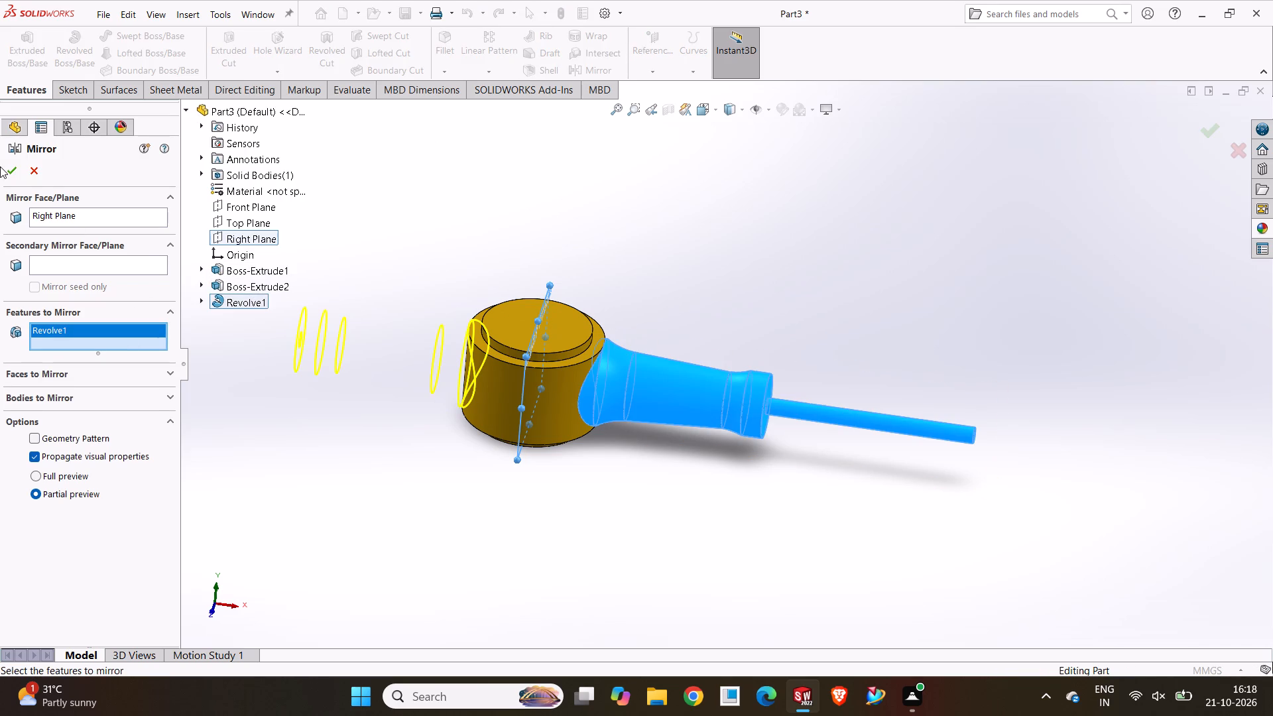
pyautogui.click(13, 170)
pyautogui.click(538, 221)
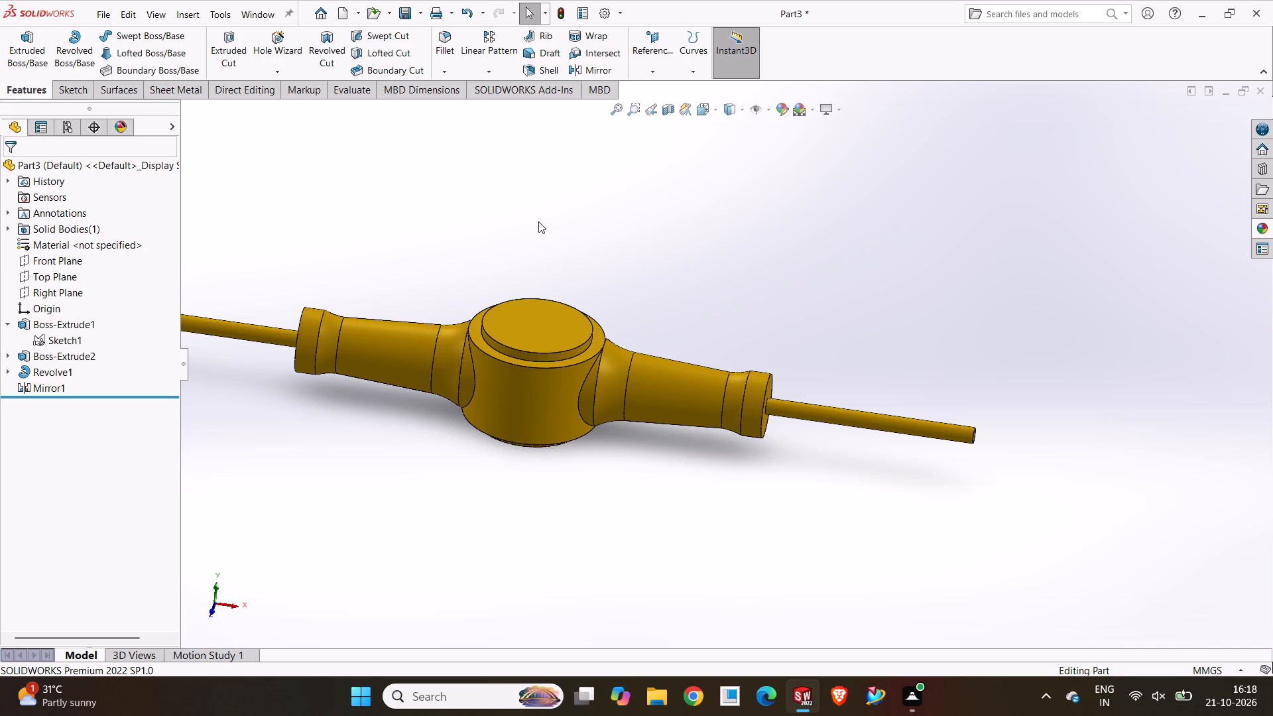
# Examine both arms and their junctions with the central hub from several angles.
pyautogui.moveTo(614, 488); pyautogui.dragTo(605, 337, button='middle')
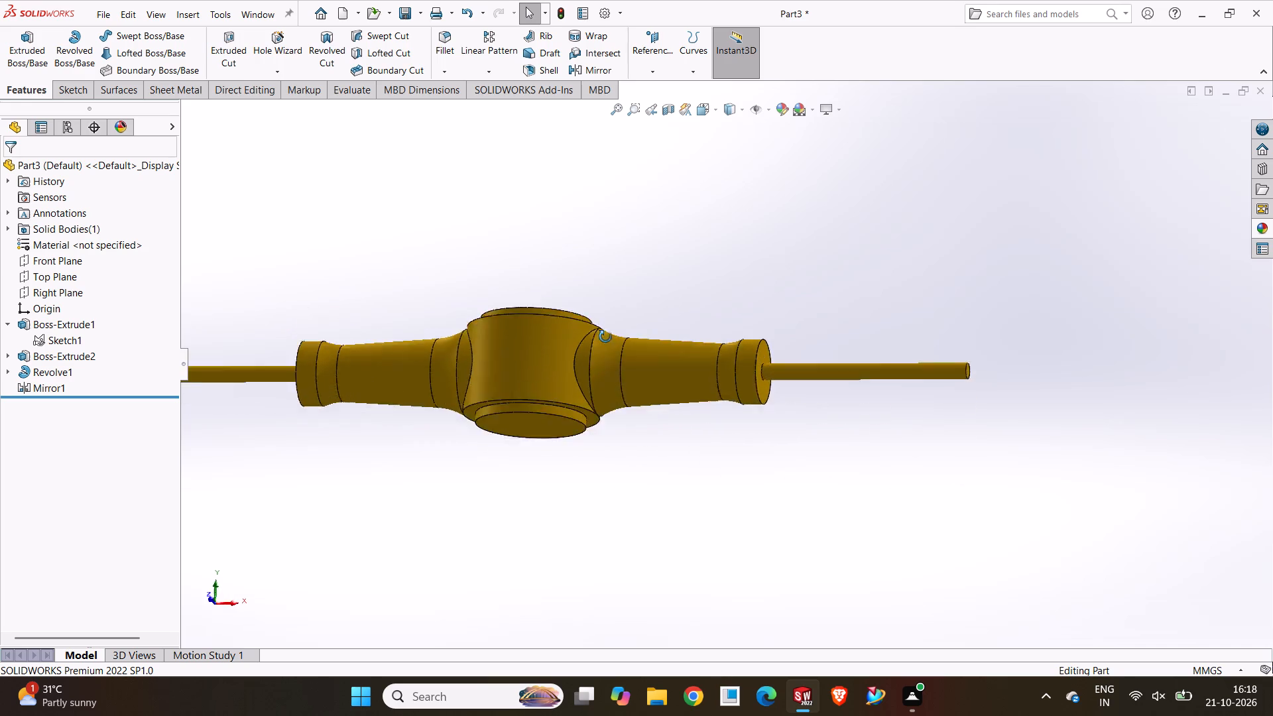
pyautogui.moveTo(605, 337); pyautogui.dragTo(672, 461, button='middle')
pyautogui.scroll(-1, 629, 451)
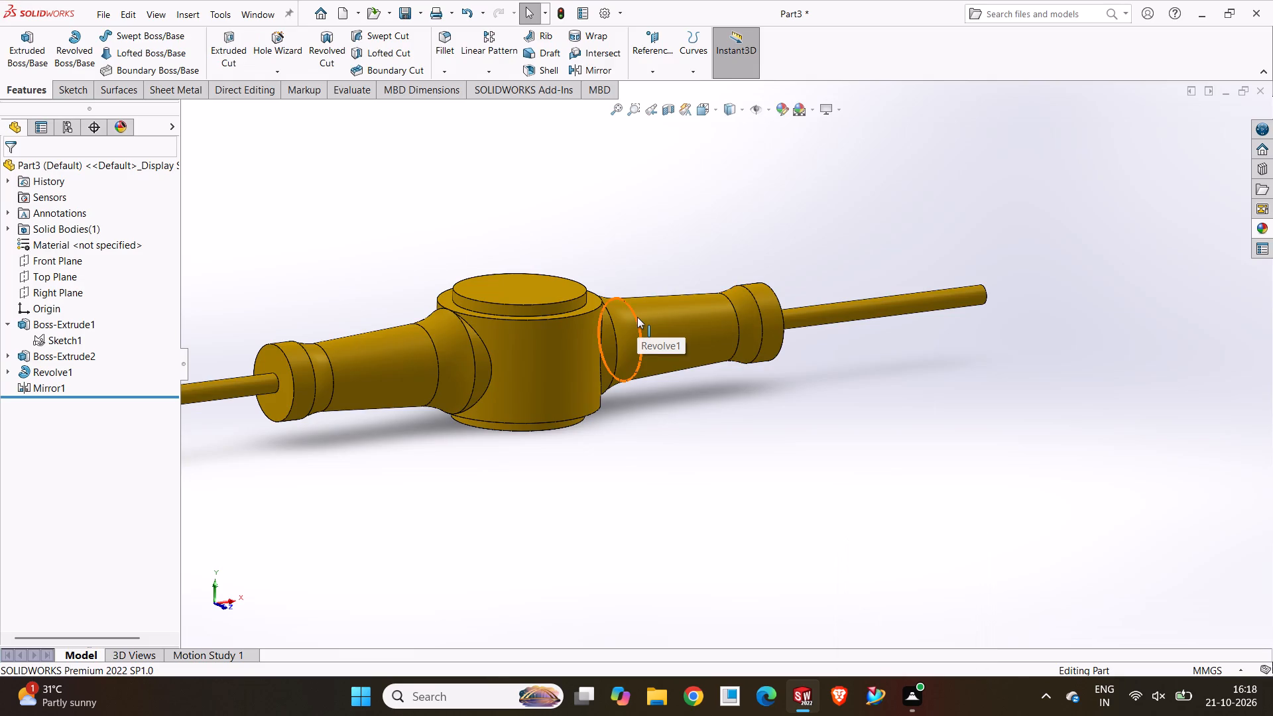
pyautogui.moveTo(705, 453); pyautogui.dragTo(619, 444, button='middle')
pyautogui.scroll(-3, 570, 320)
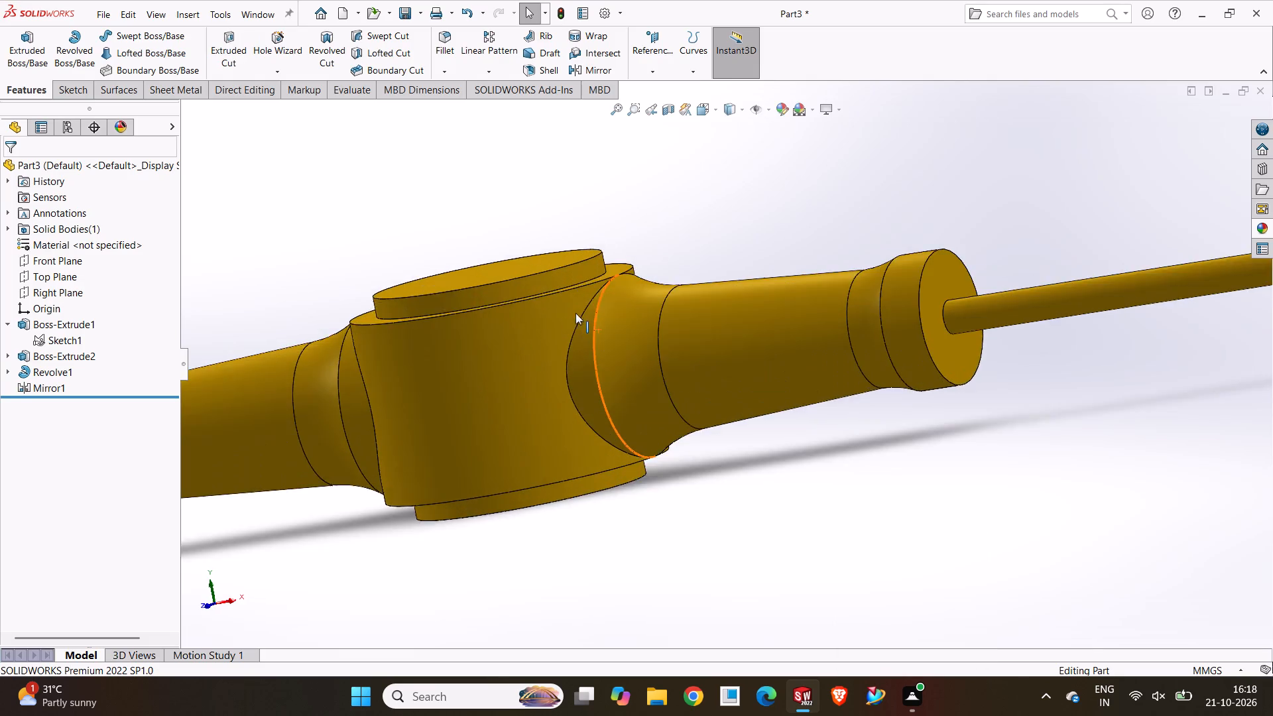
pyautogui.scroll(2, 590, 308)
pyautogui.moveTo(590, 308); pyautogui.dragTo(562, 545, button='middle')
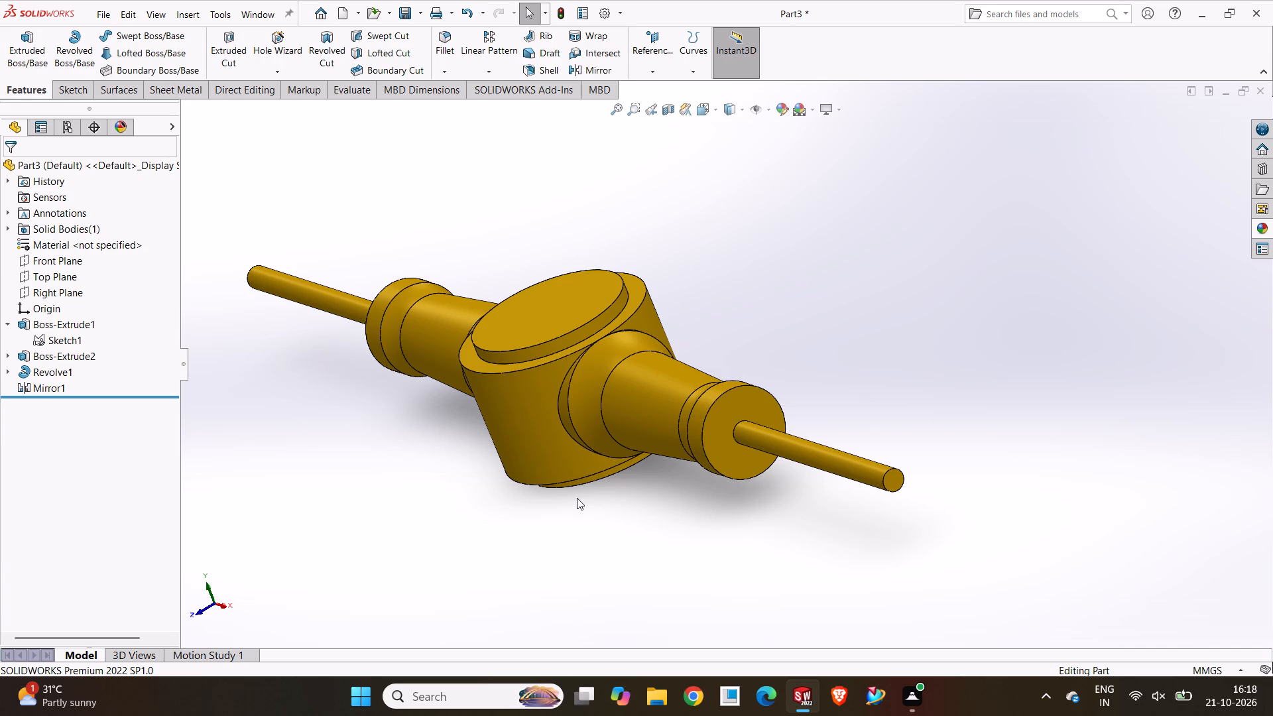
pyautogui.moveTo(597, 515); pyautogui.dragTo(642, 369, button='middle')
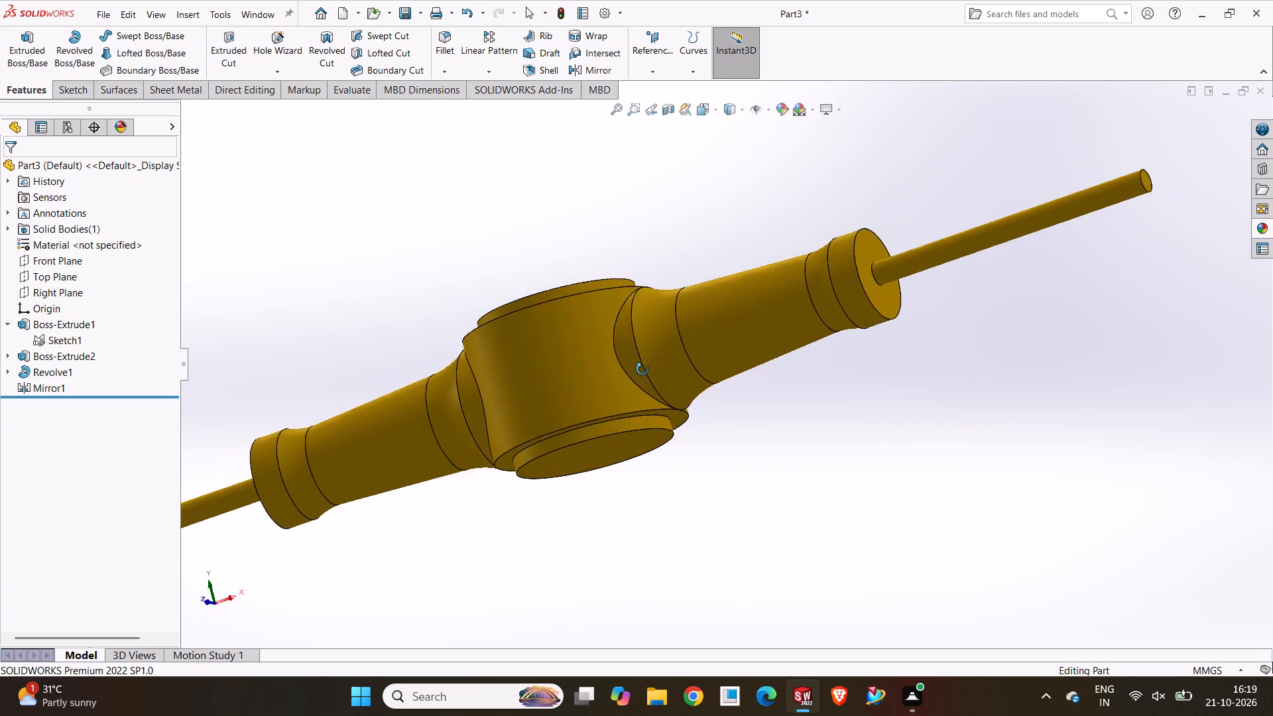
pyautogui.moveTo(642, 369); pyautogui.dragTo(625, 426, button='middle')
pyautogui.scroll(-1, 623, 382)
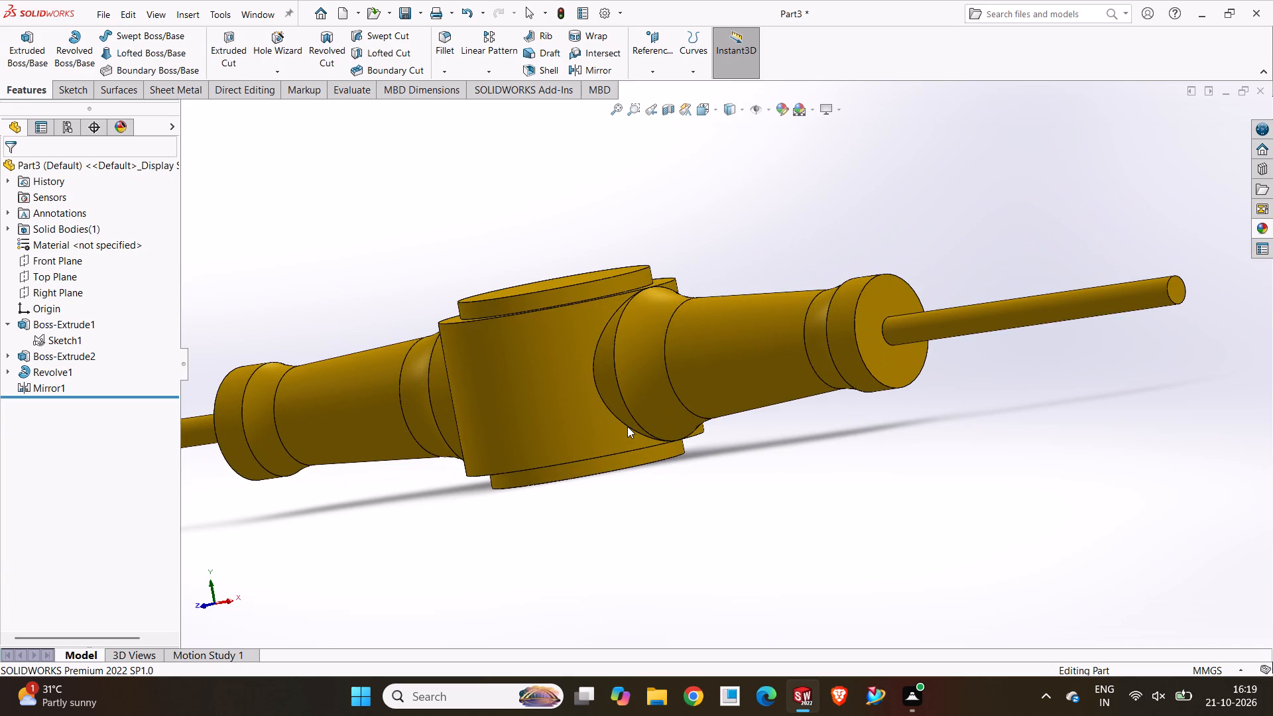
pyautogui.moveTo(729, 485); pyautogui.dragTo(823, 468, button='middle')
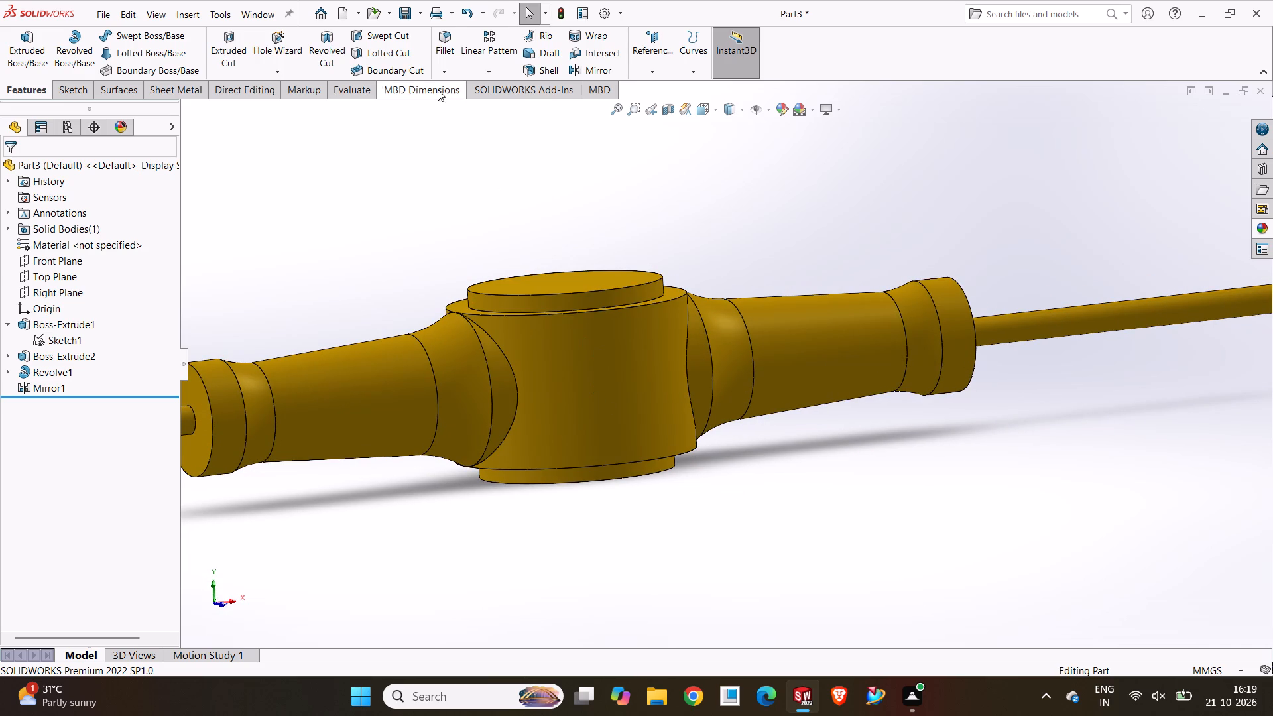
# Fillet the two edges where the arms meet the hub cylinder with a symmetric 15 mm radius.
pyautogui.click(439, 50)
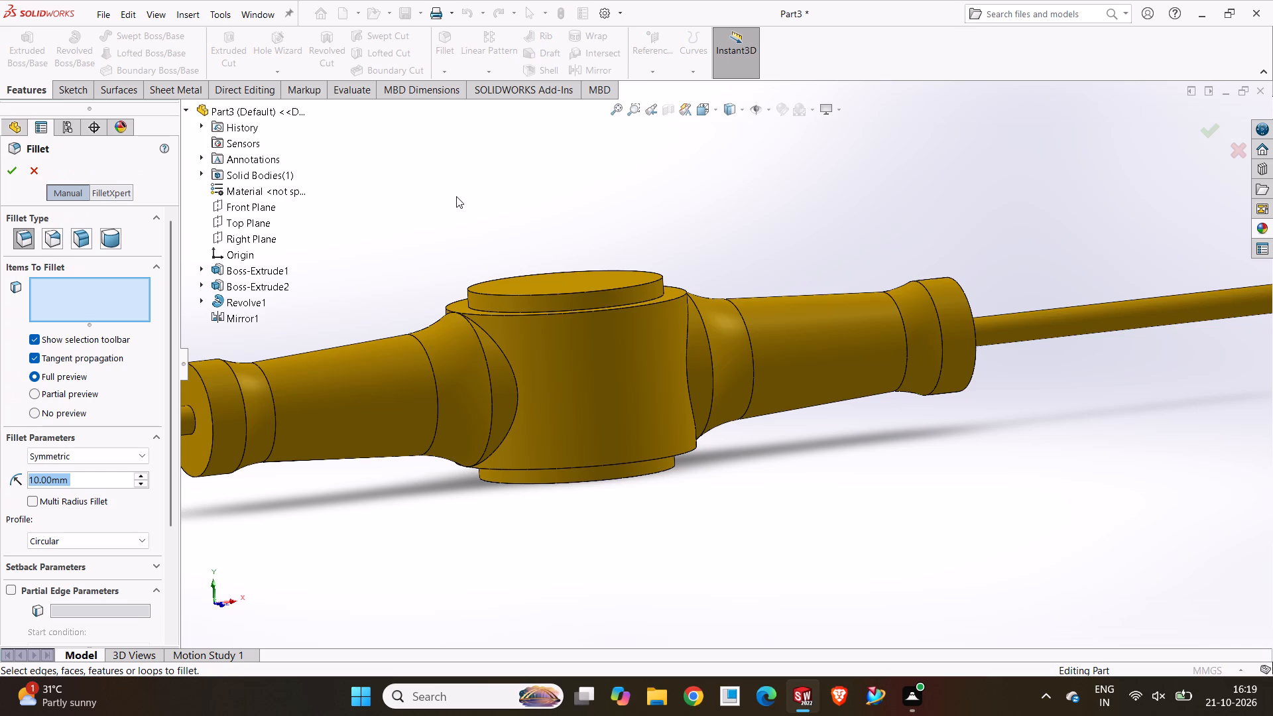
pyautogui.write('15')
pyautogui.press('Return')
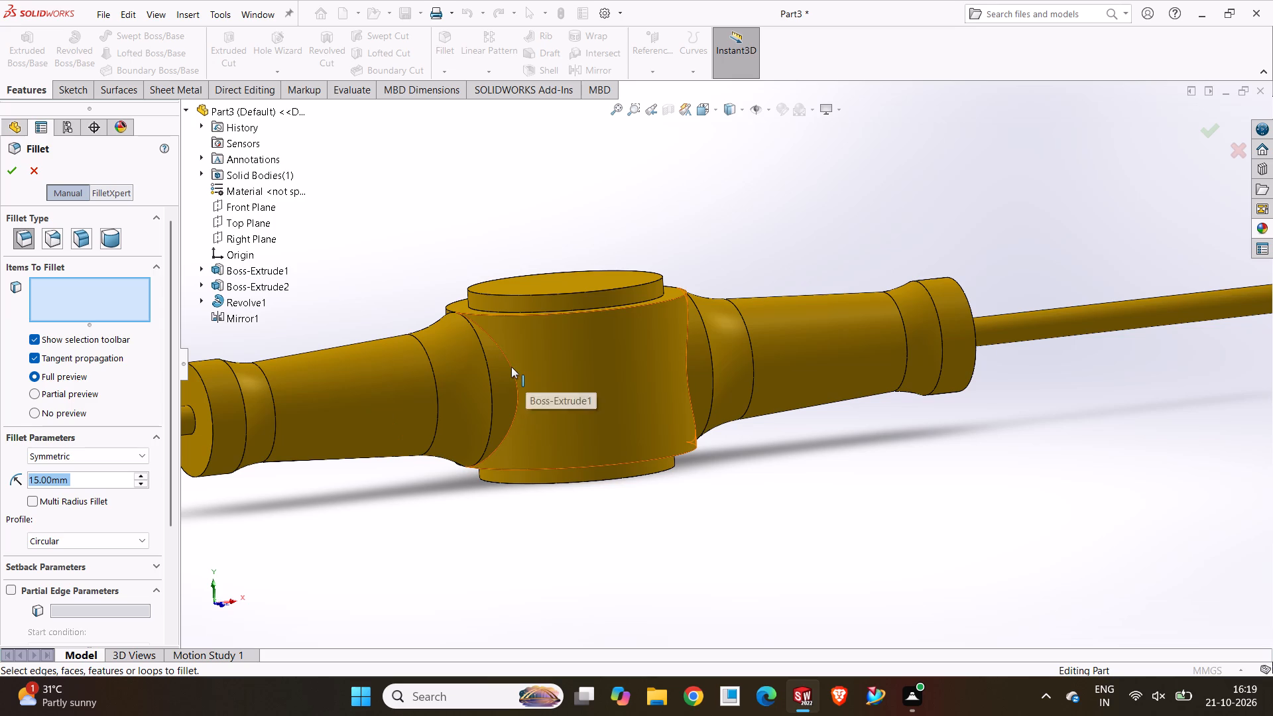
pyautogui.click(511, 367)
pyautogui.moveTo(707, 458); pyautogui.dragTo(675, 485, button='middle')
pyautogui.click(696, 363)
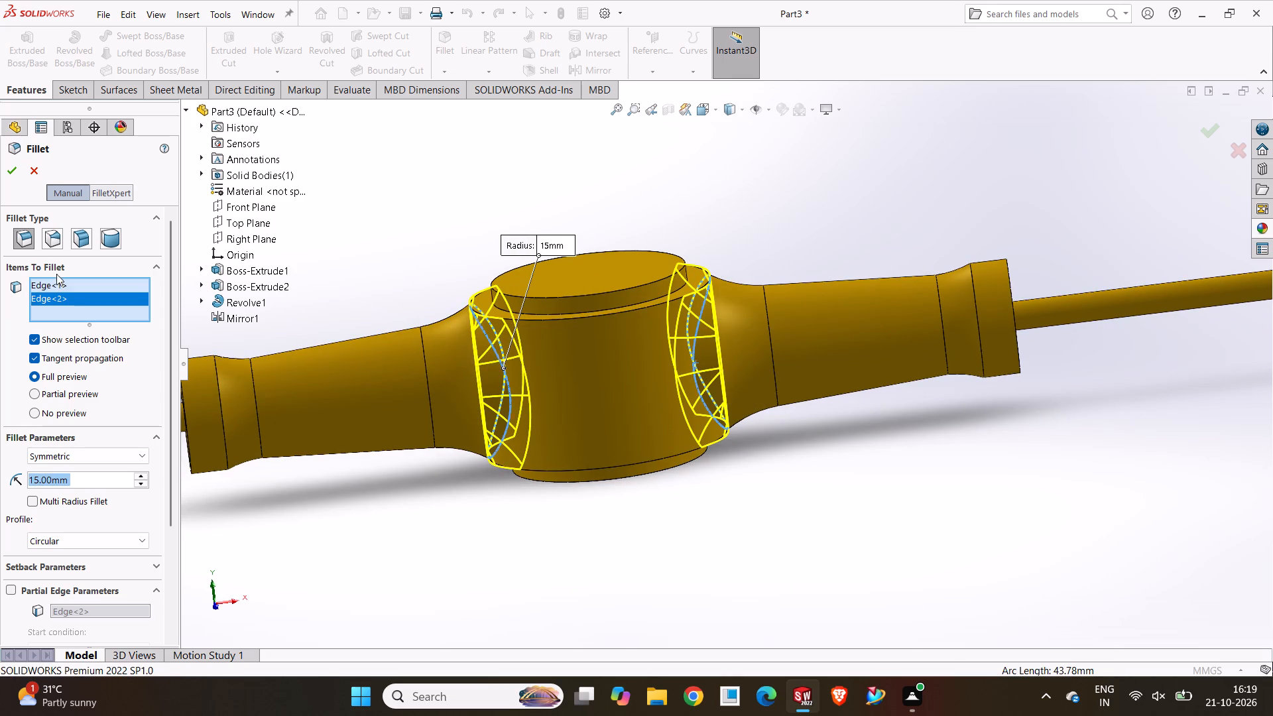
pyautogui.click(9, 174)
pyautogui.click(836, 223)
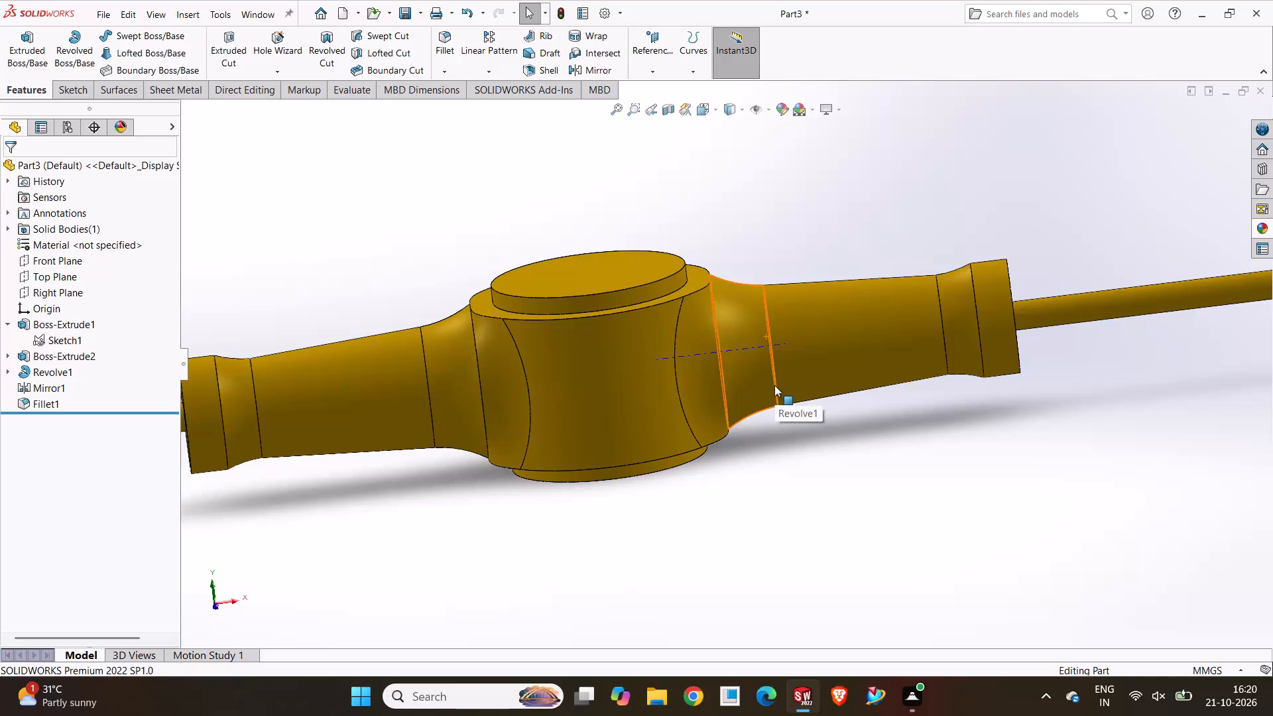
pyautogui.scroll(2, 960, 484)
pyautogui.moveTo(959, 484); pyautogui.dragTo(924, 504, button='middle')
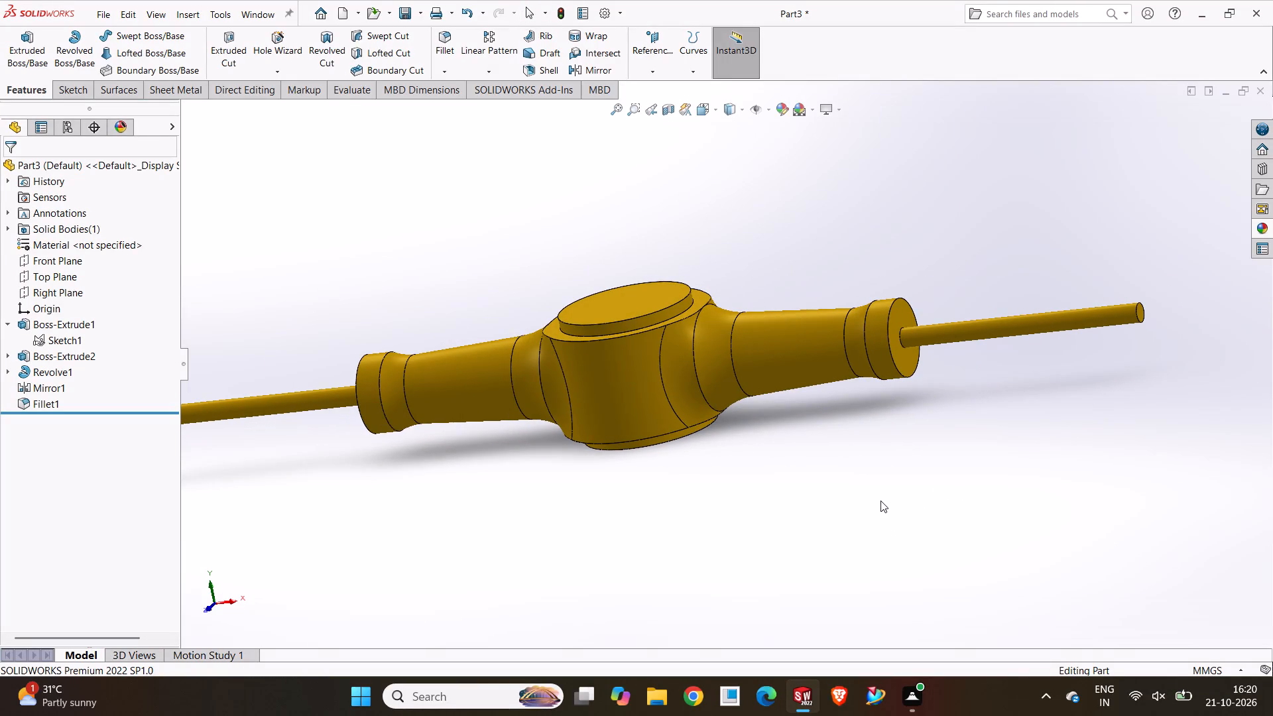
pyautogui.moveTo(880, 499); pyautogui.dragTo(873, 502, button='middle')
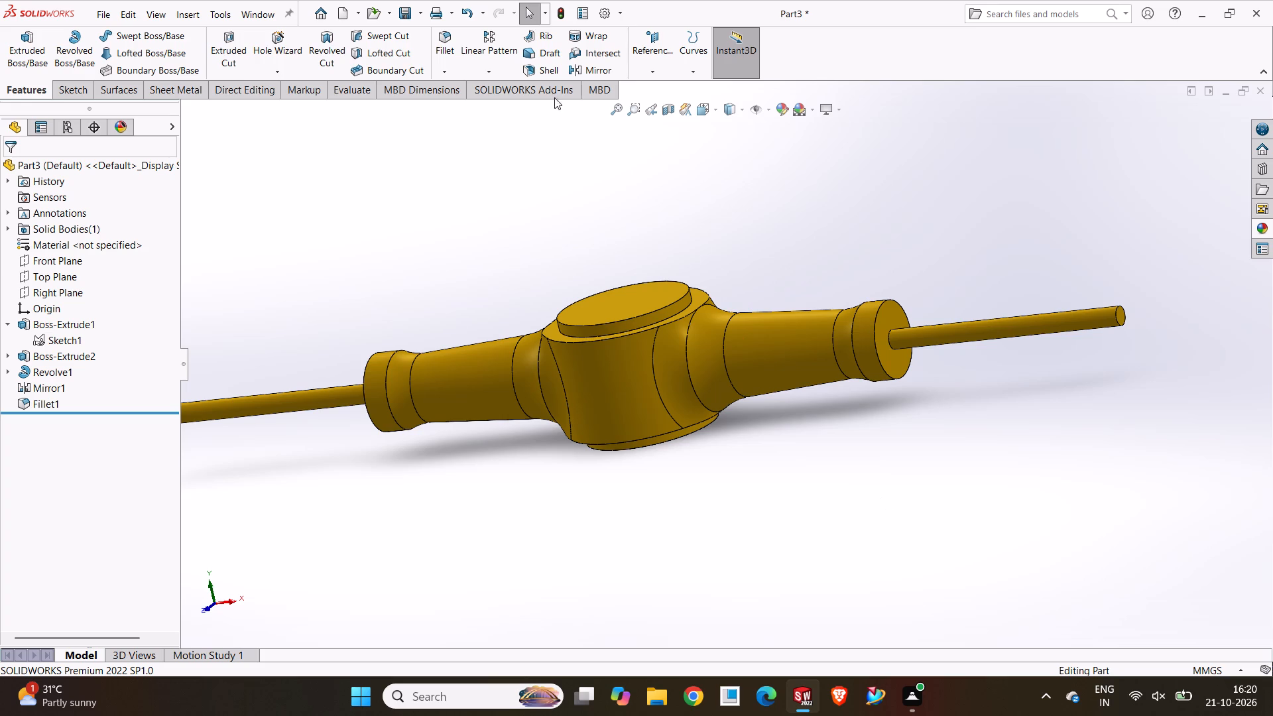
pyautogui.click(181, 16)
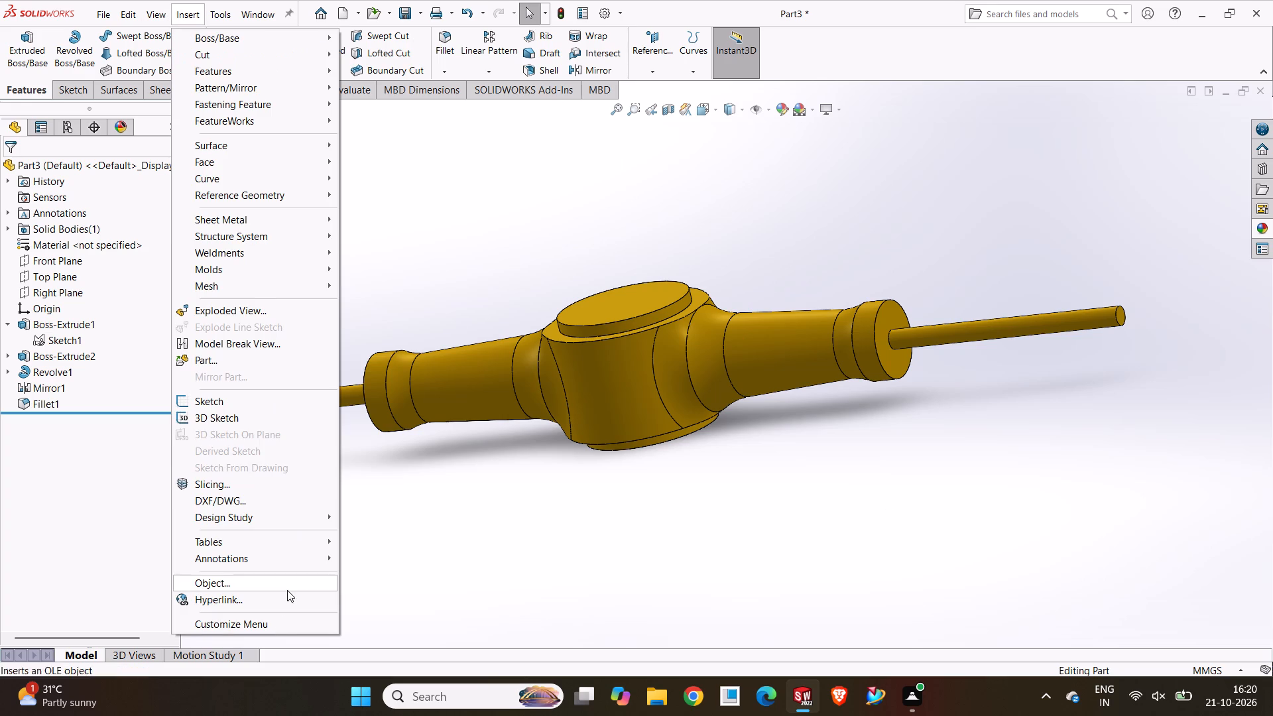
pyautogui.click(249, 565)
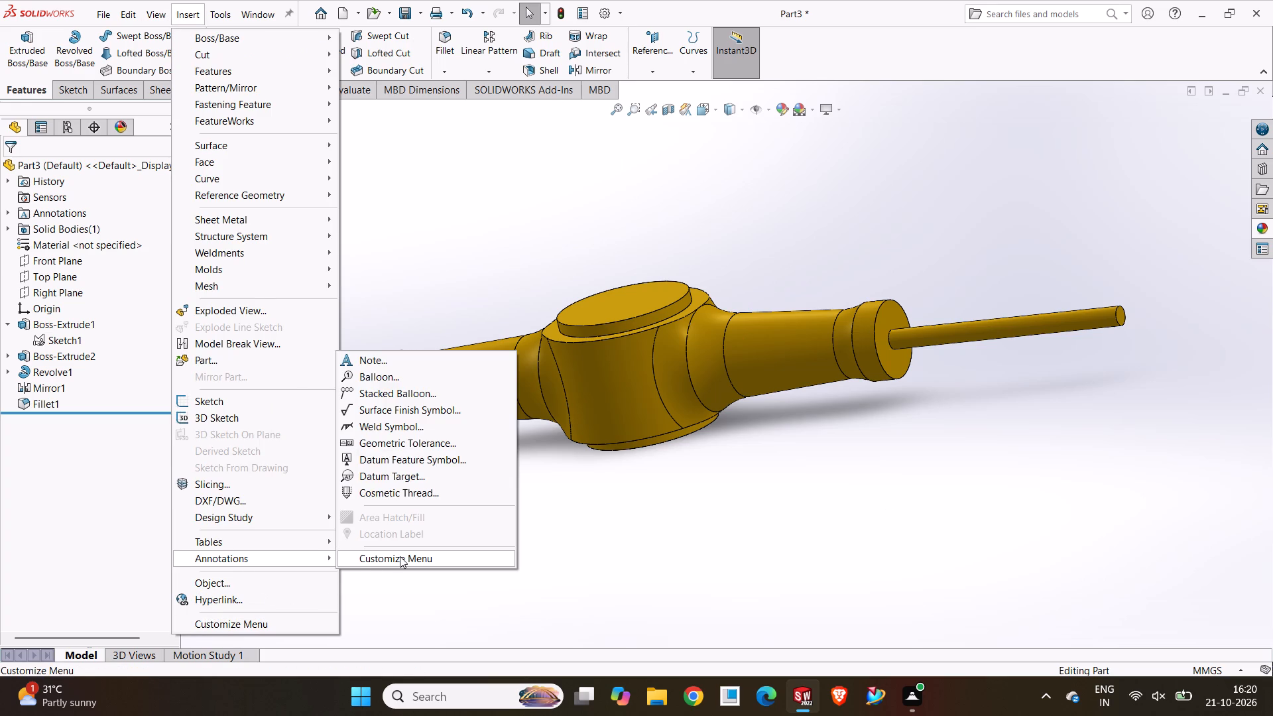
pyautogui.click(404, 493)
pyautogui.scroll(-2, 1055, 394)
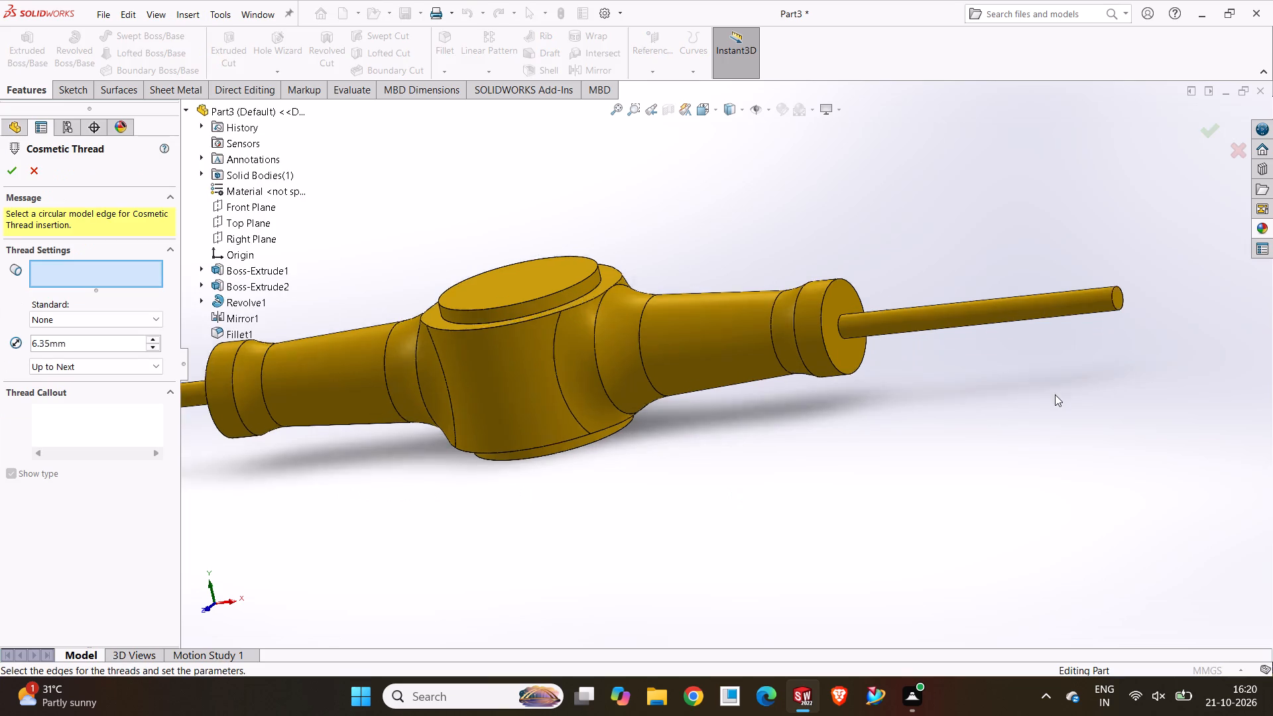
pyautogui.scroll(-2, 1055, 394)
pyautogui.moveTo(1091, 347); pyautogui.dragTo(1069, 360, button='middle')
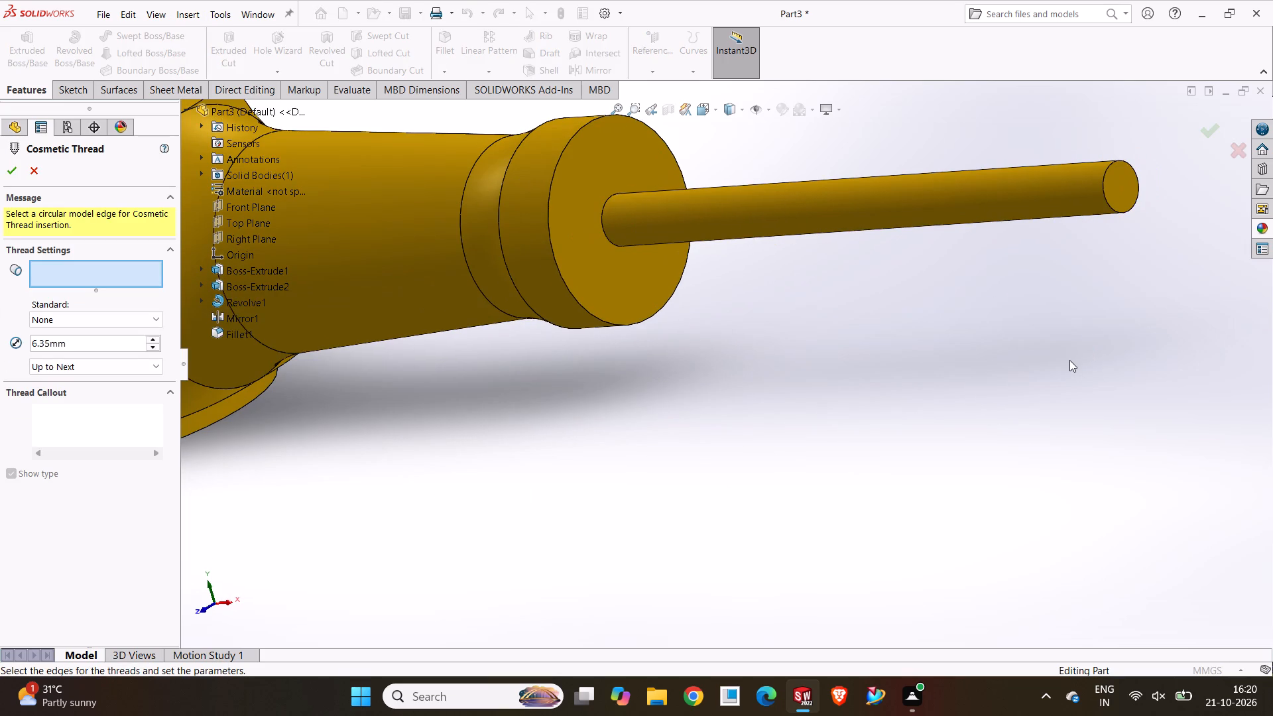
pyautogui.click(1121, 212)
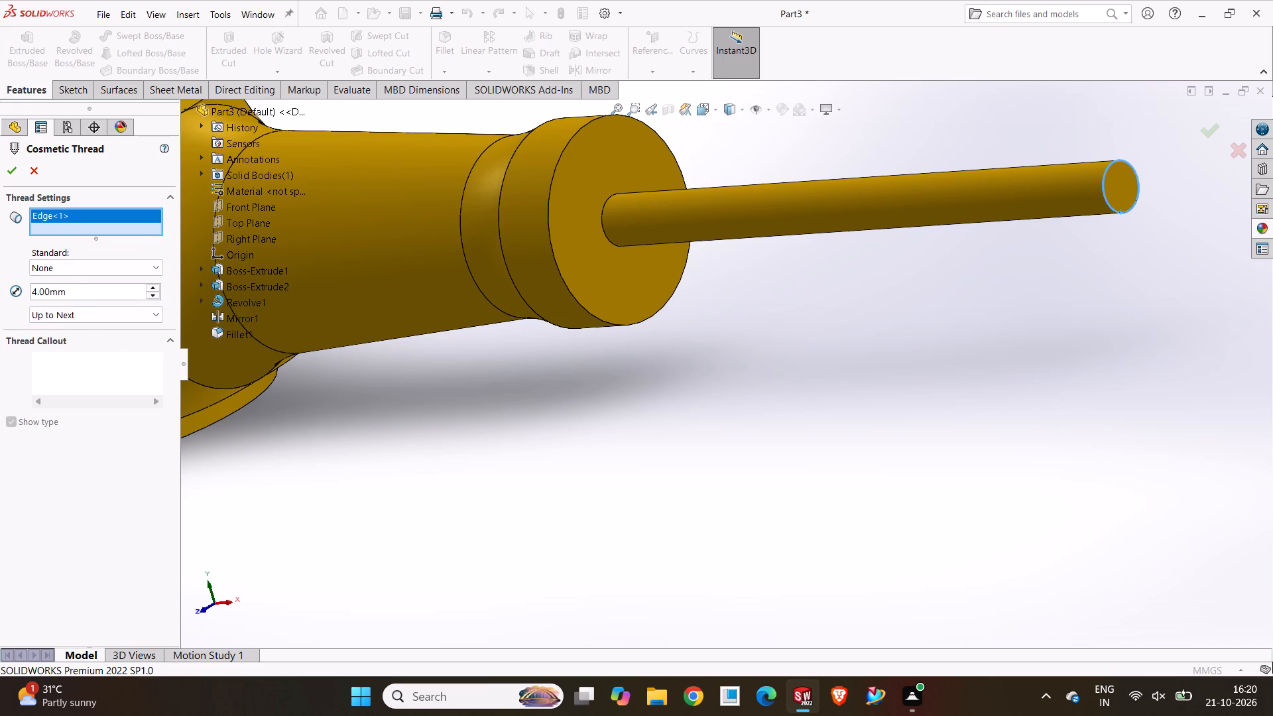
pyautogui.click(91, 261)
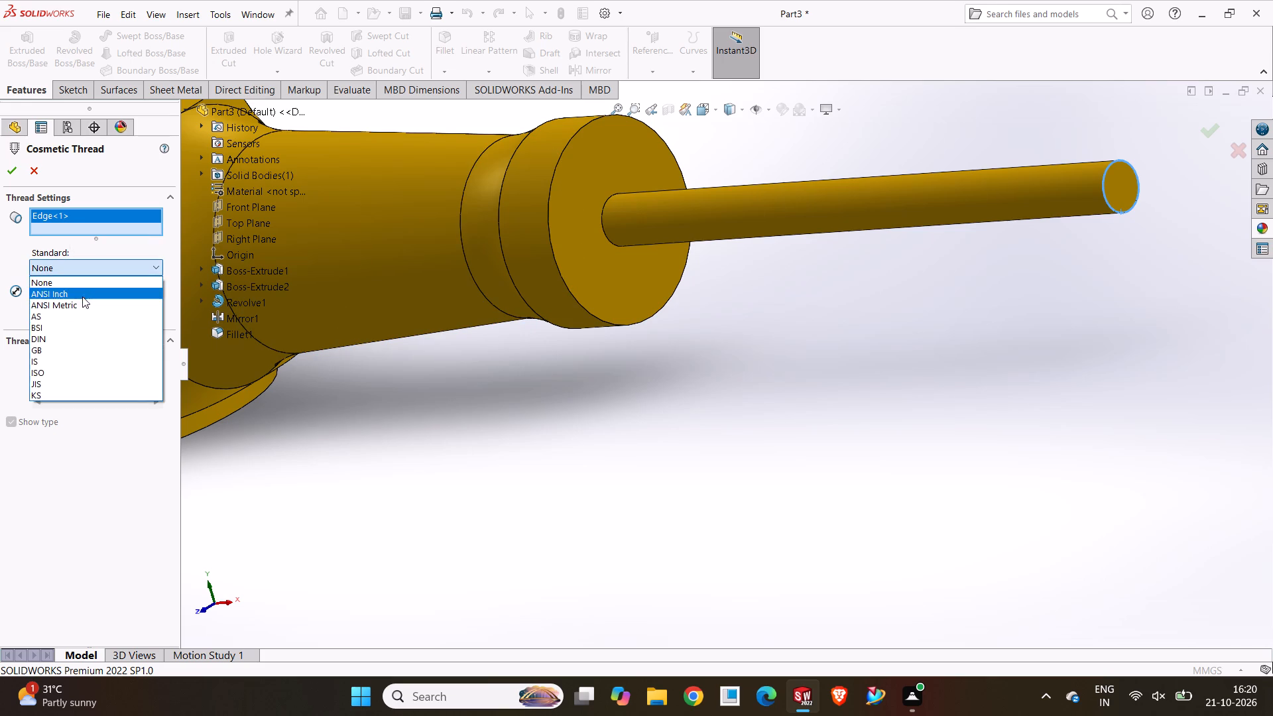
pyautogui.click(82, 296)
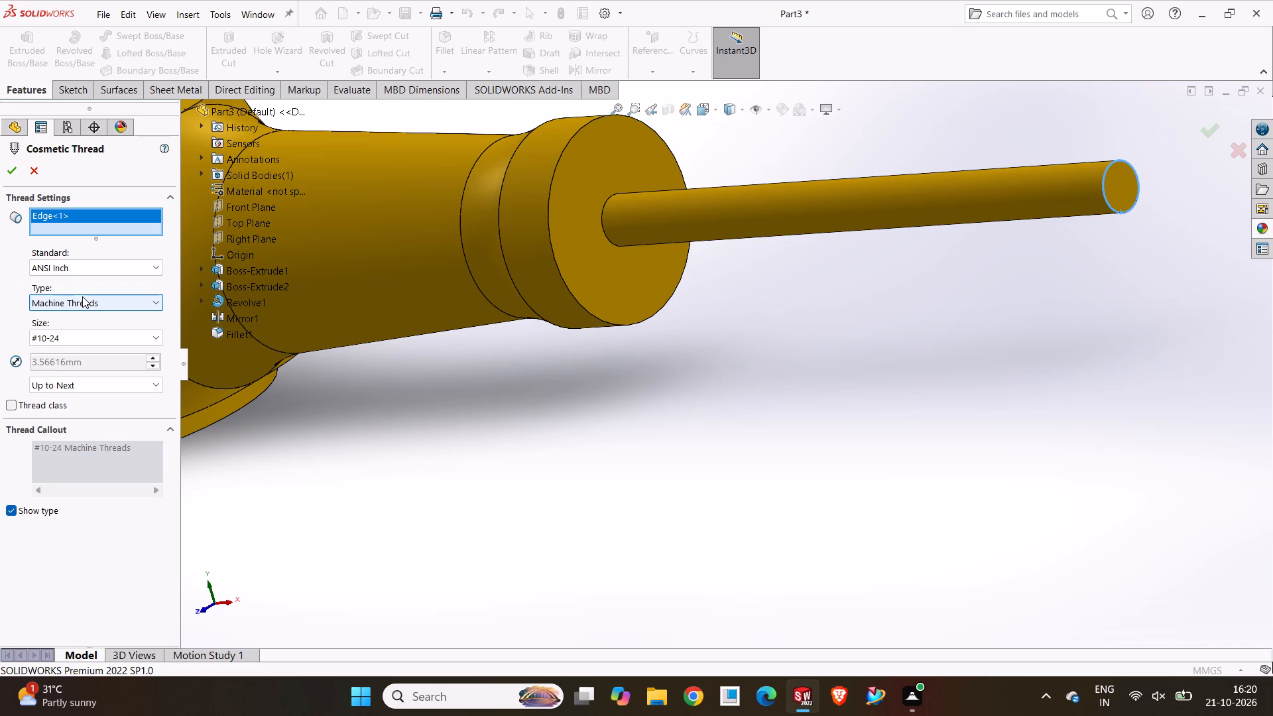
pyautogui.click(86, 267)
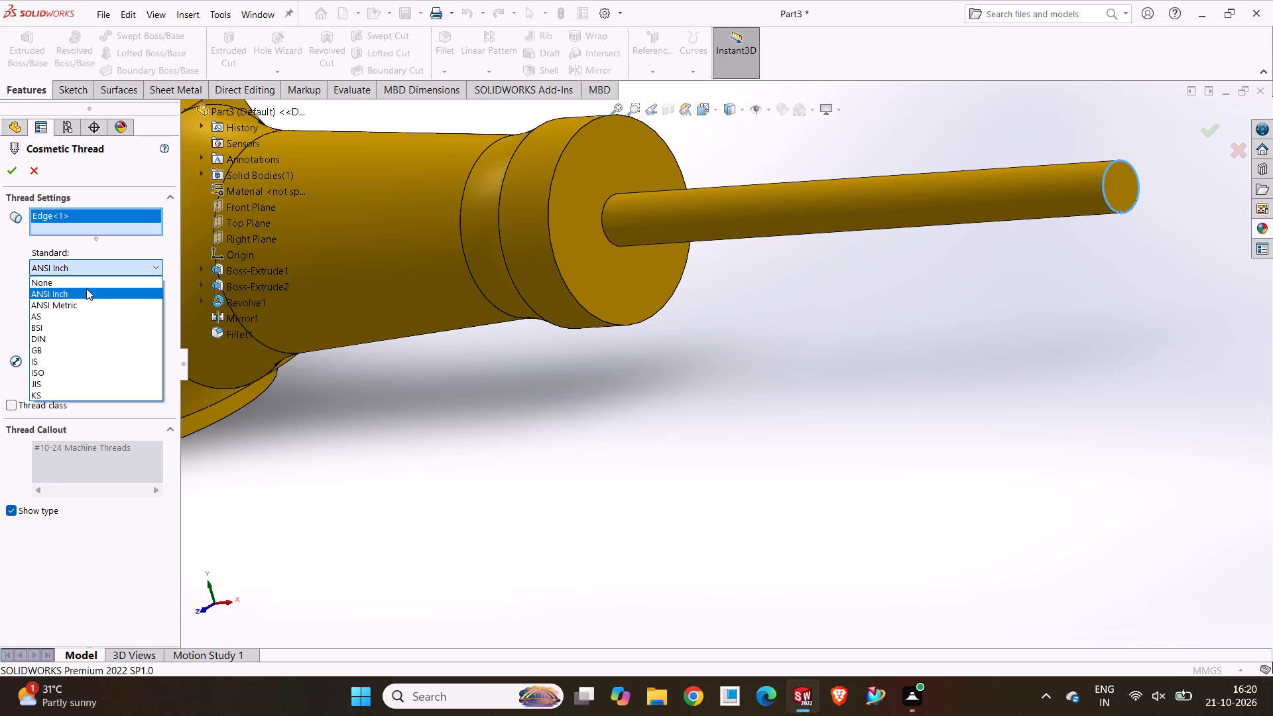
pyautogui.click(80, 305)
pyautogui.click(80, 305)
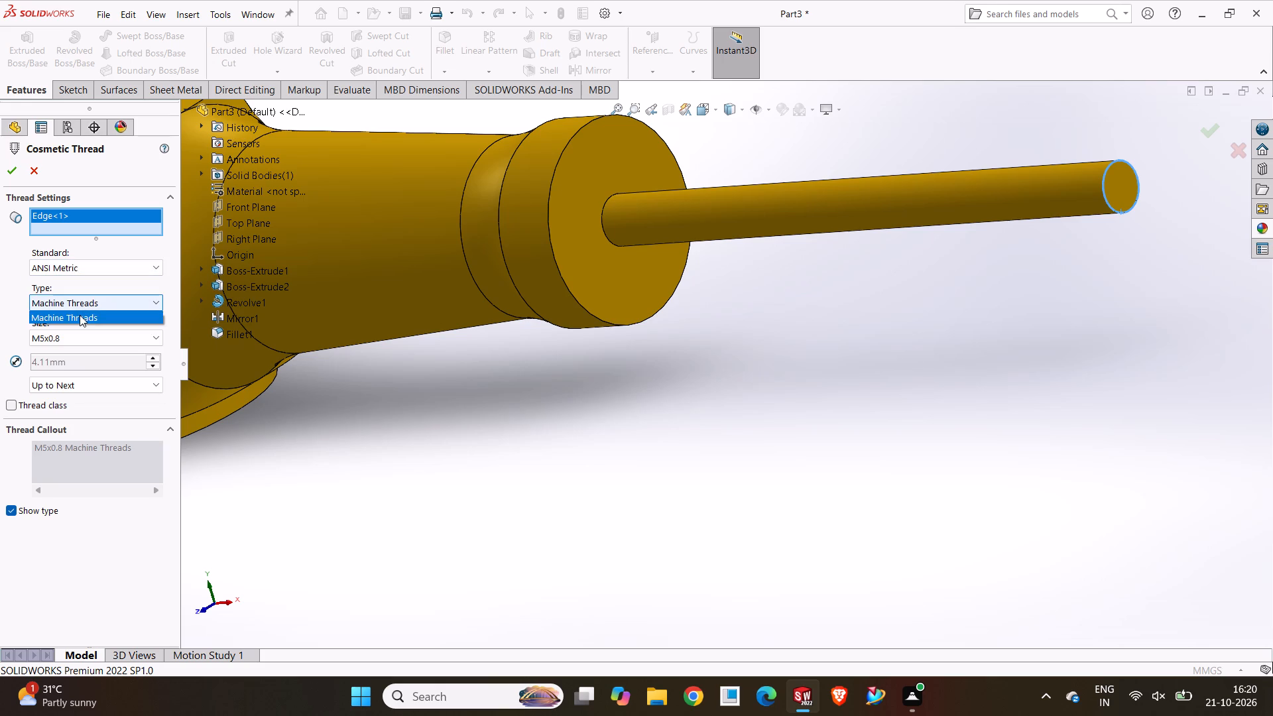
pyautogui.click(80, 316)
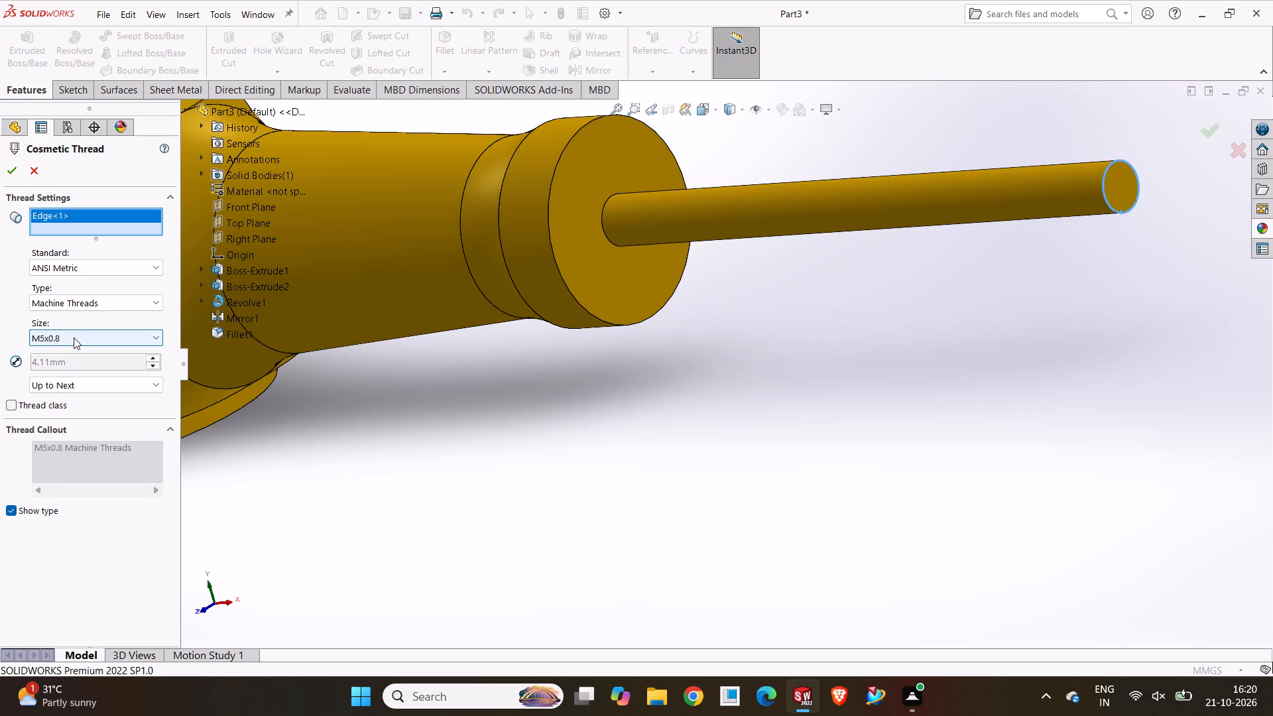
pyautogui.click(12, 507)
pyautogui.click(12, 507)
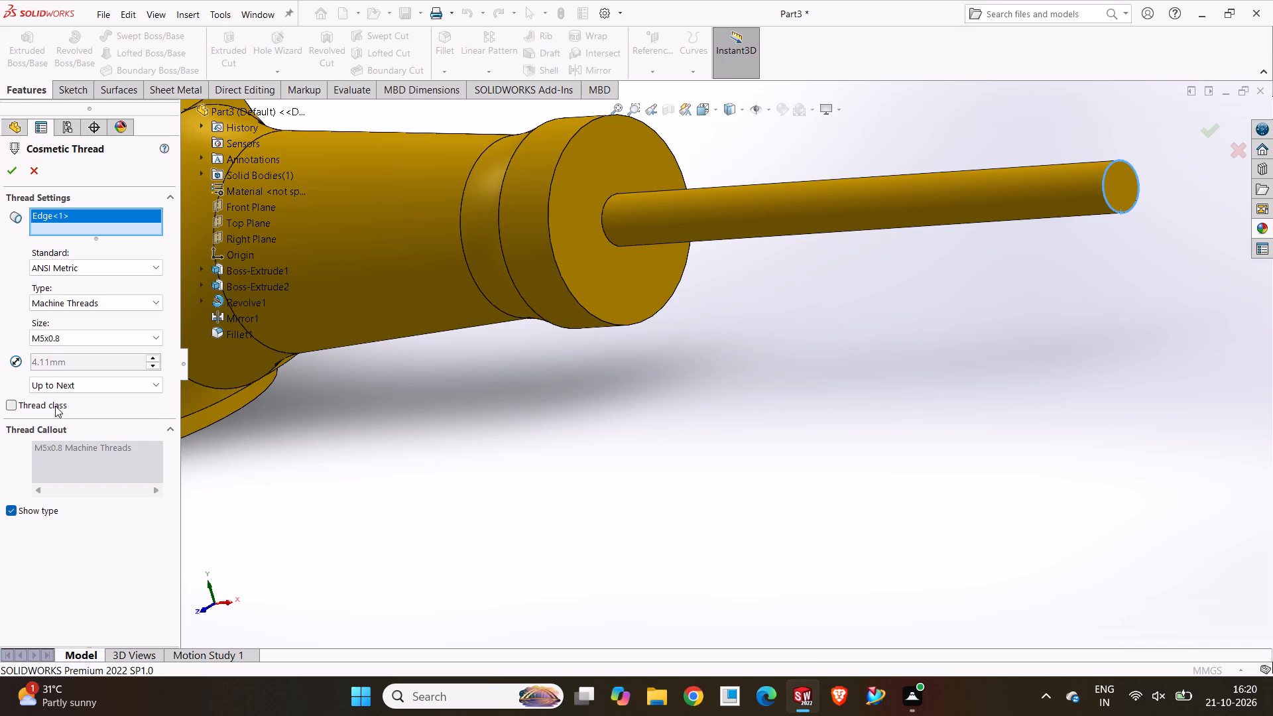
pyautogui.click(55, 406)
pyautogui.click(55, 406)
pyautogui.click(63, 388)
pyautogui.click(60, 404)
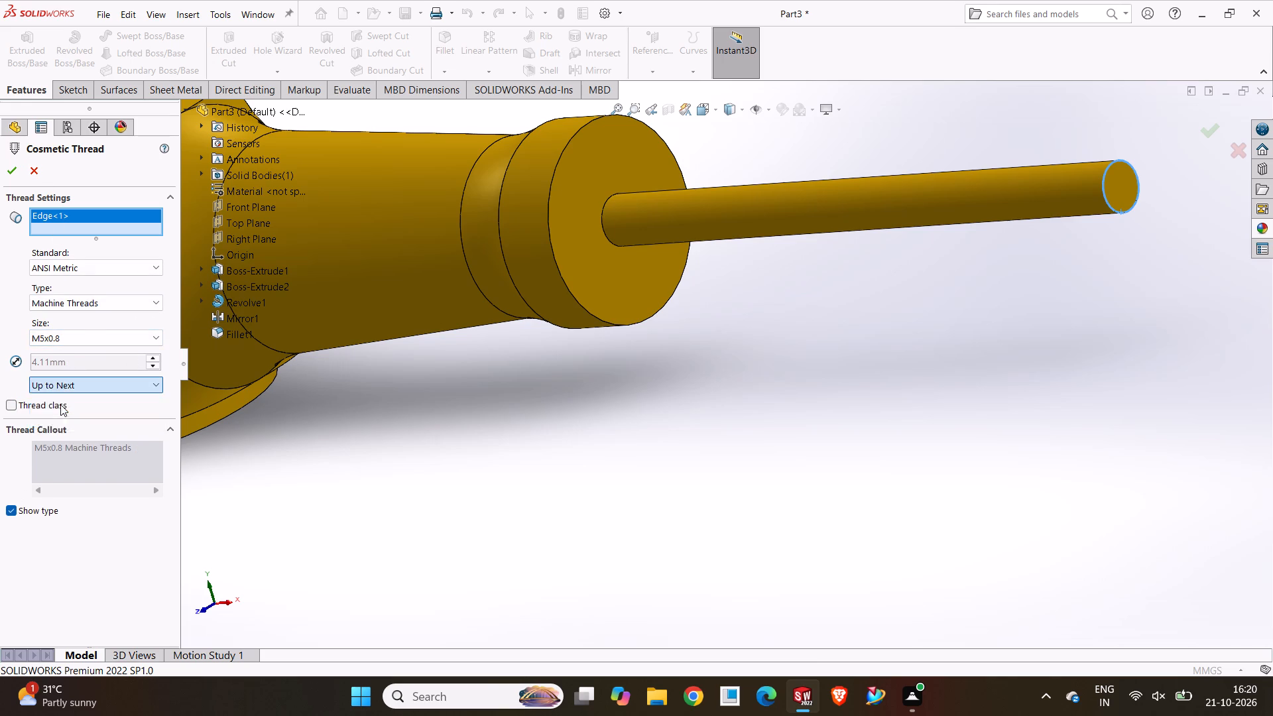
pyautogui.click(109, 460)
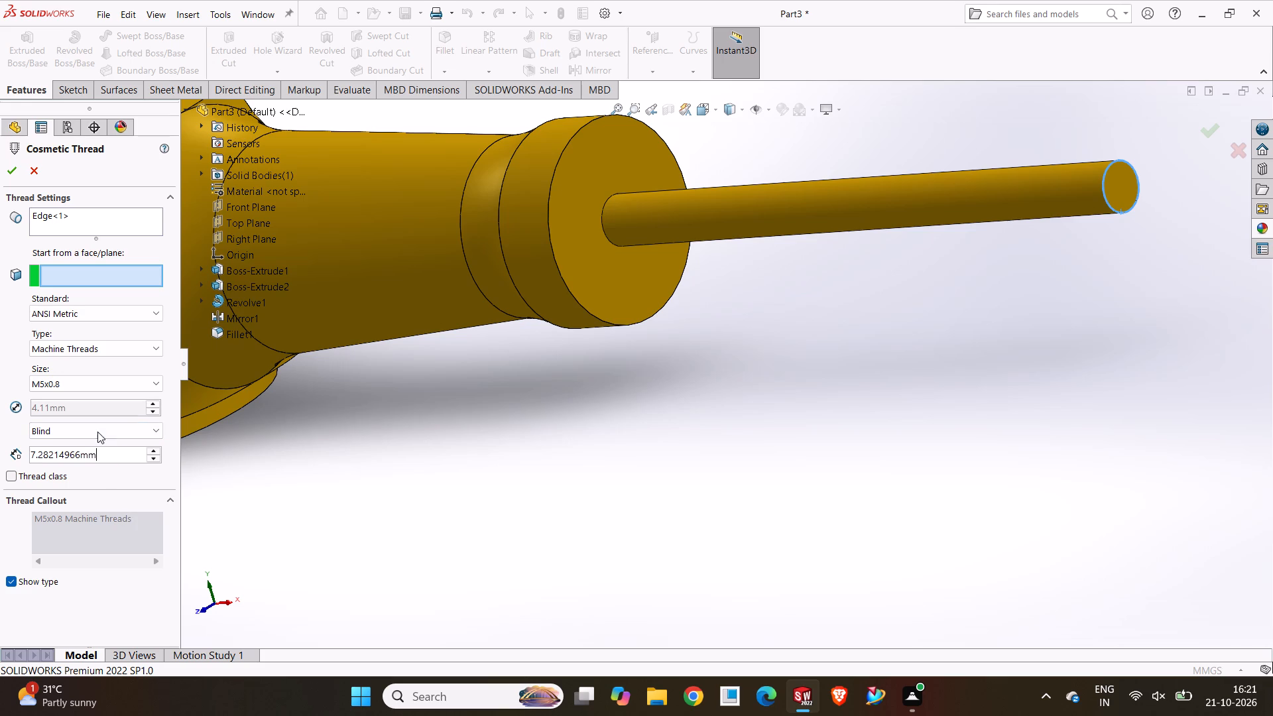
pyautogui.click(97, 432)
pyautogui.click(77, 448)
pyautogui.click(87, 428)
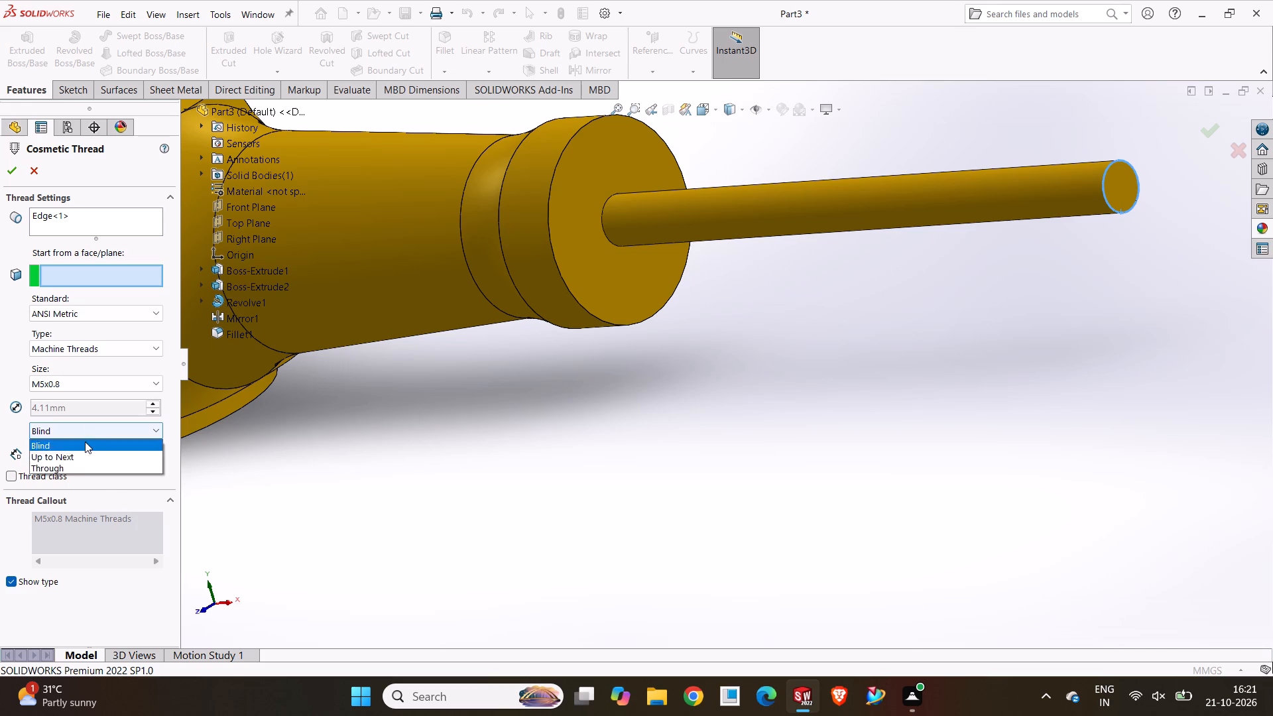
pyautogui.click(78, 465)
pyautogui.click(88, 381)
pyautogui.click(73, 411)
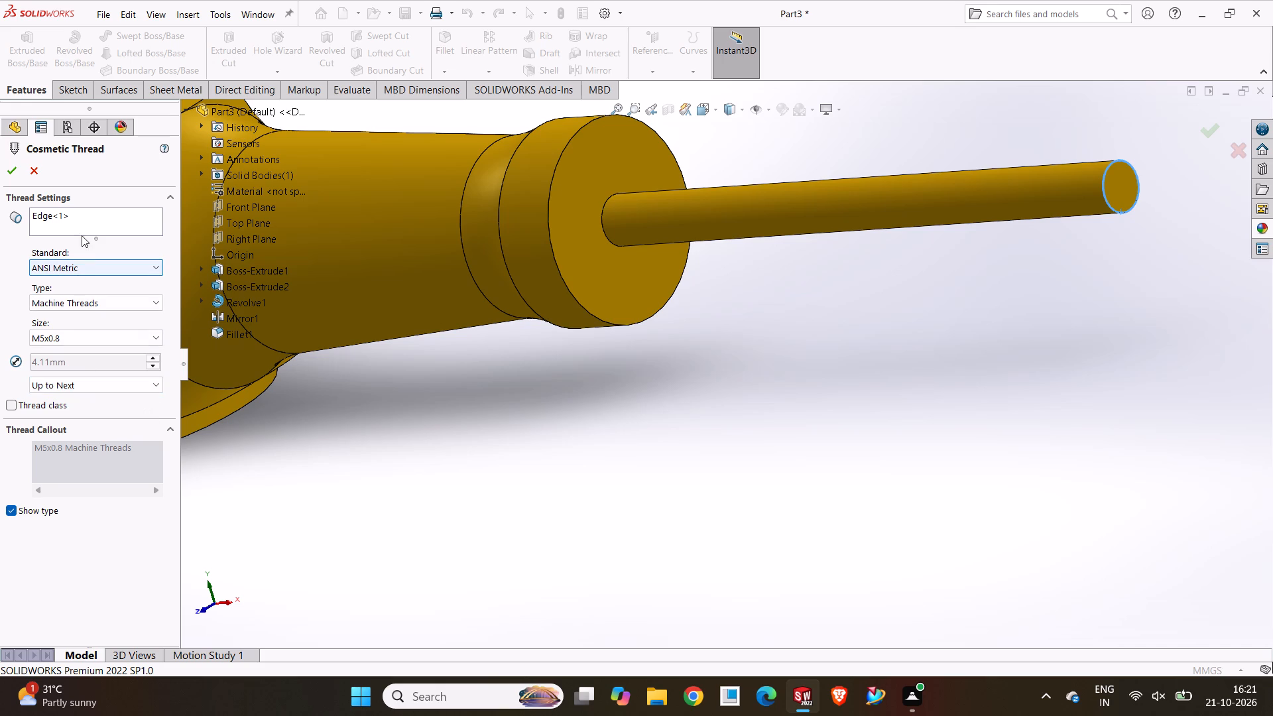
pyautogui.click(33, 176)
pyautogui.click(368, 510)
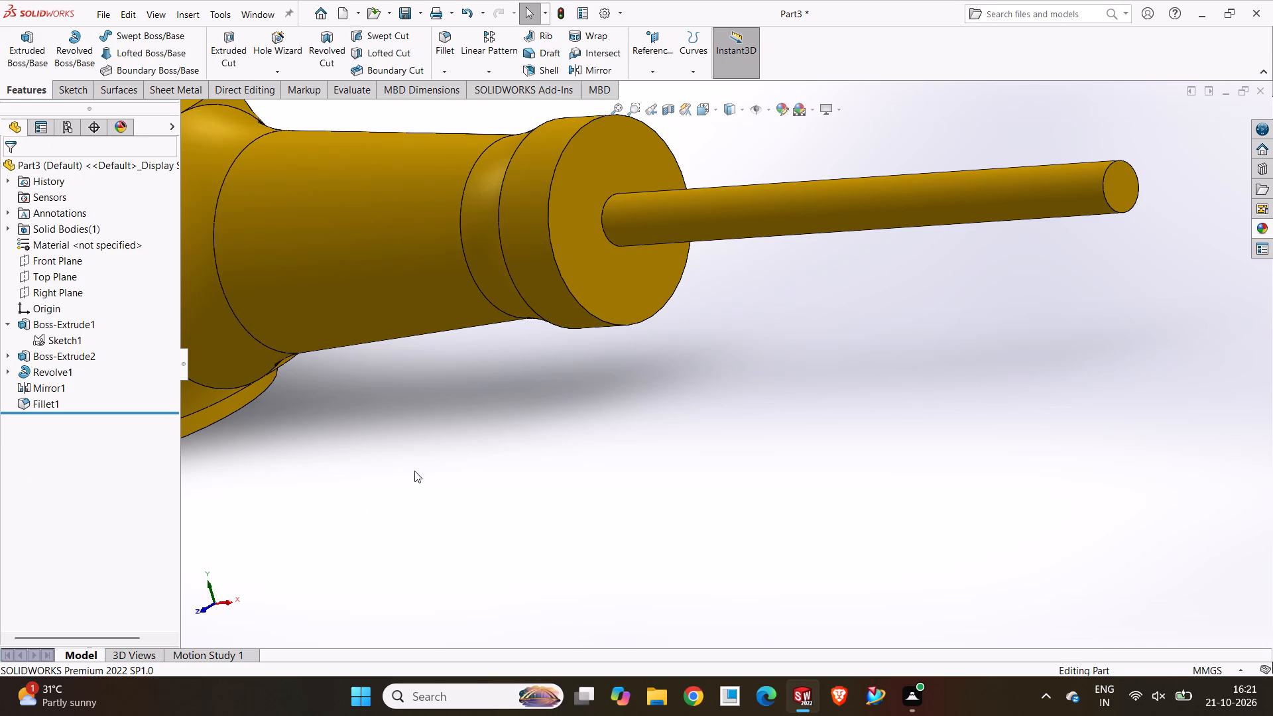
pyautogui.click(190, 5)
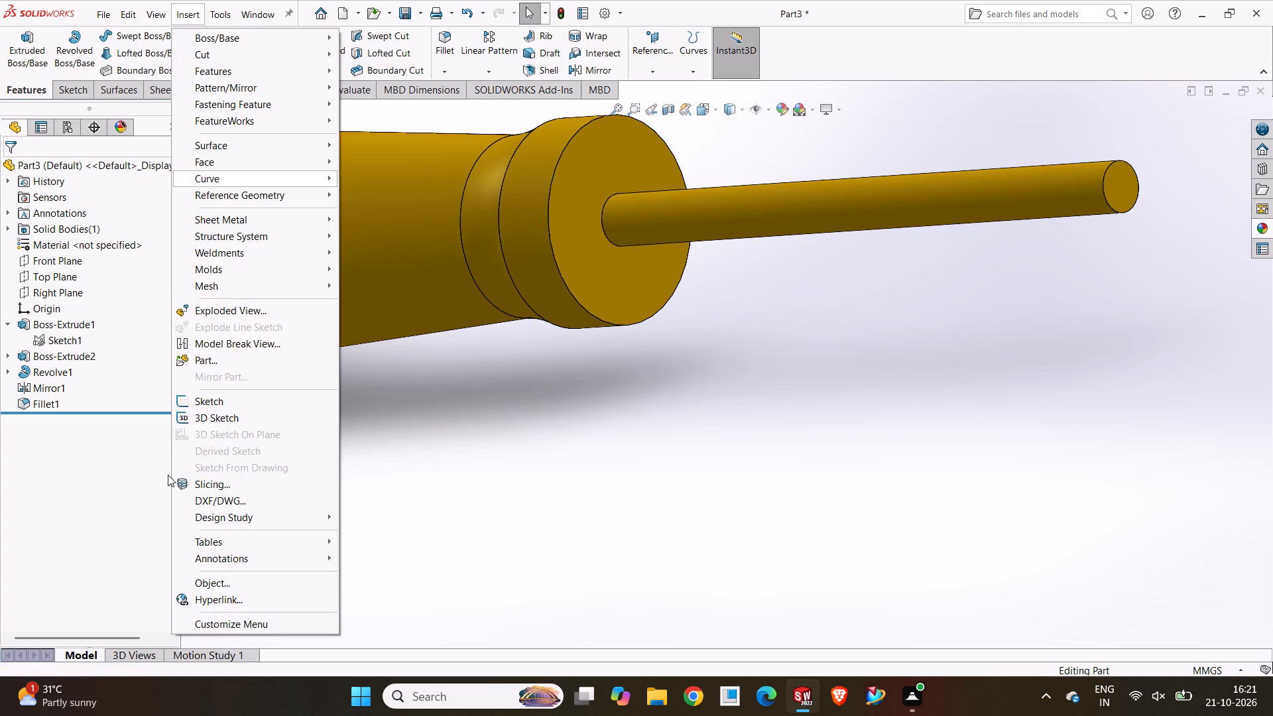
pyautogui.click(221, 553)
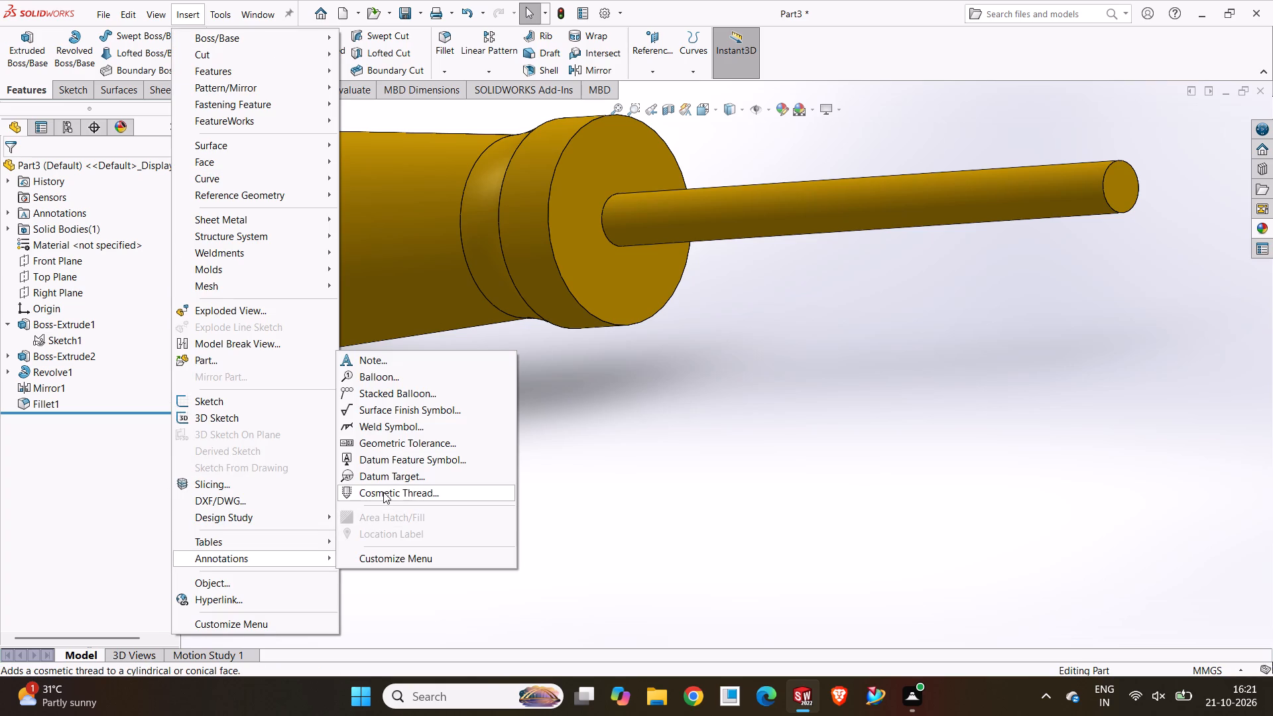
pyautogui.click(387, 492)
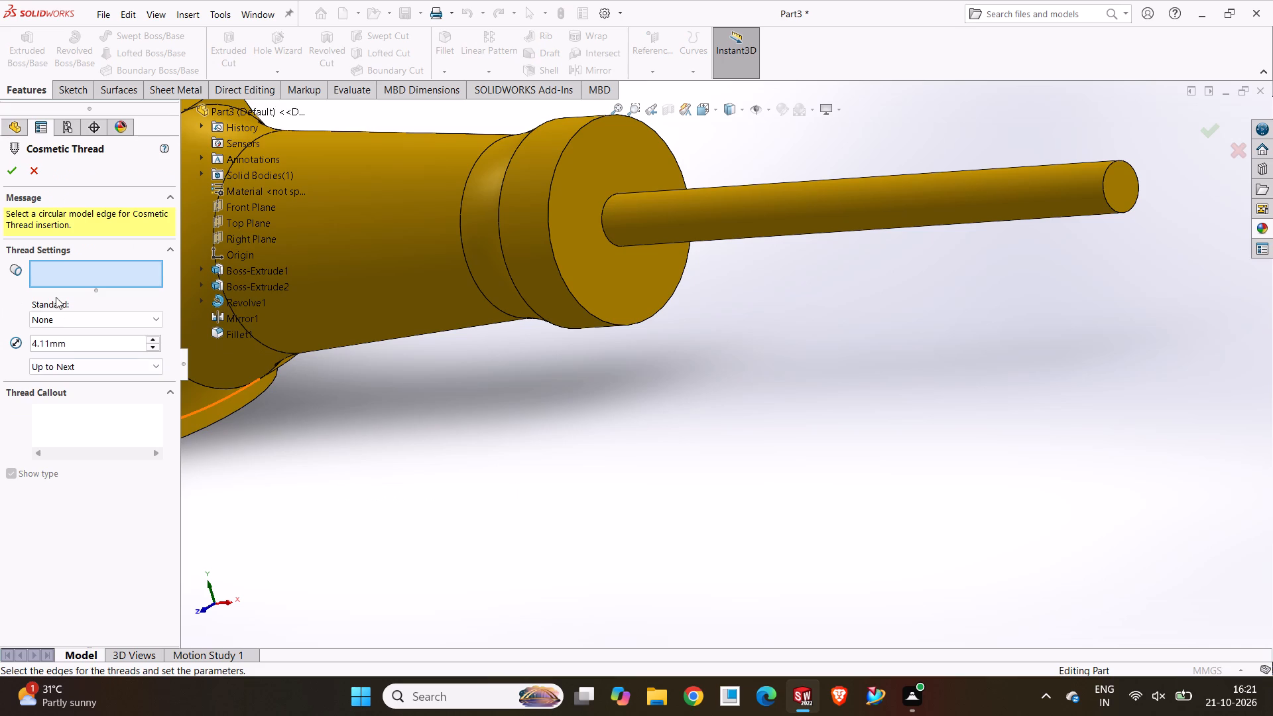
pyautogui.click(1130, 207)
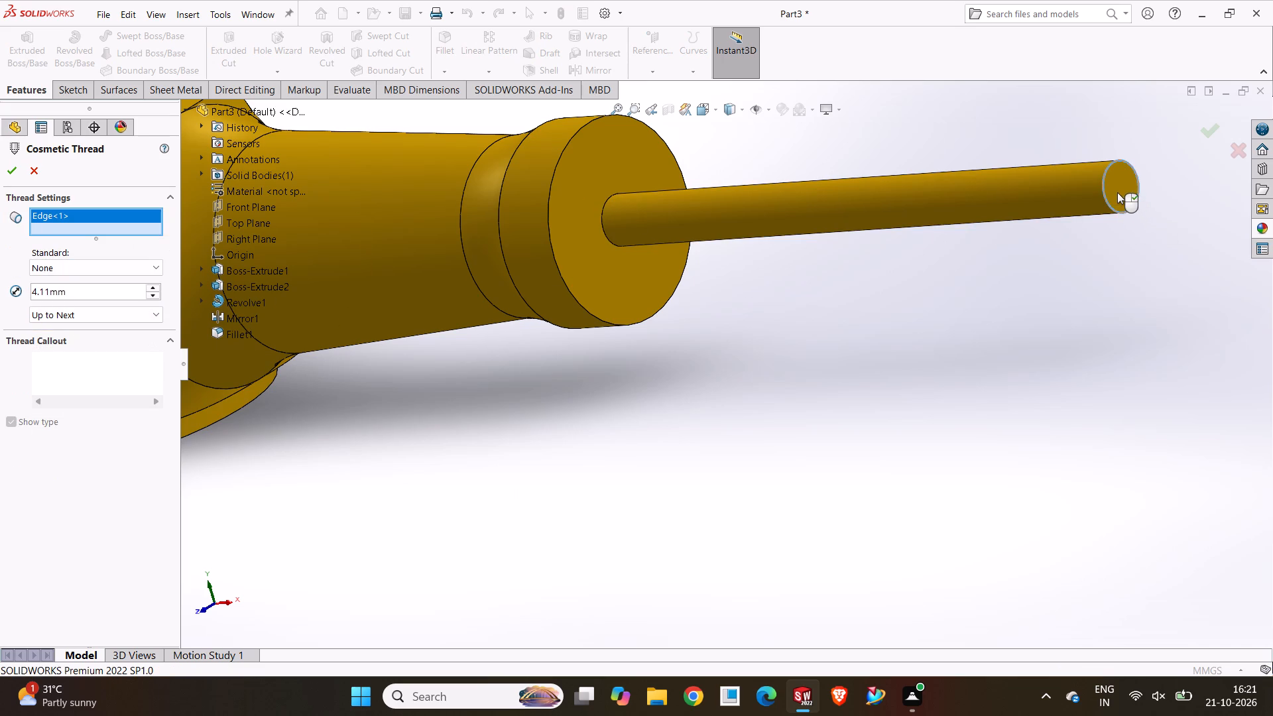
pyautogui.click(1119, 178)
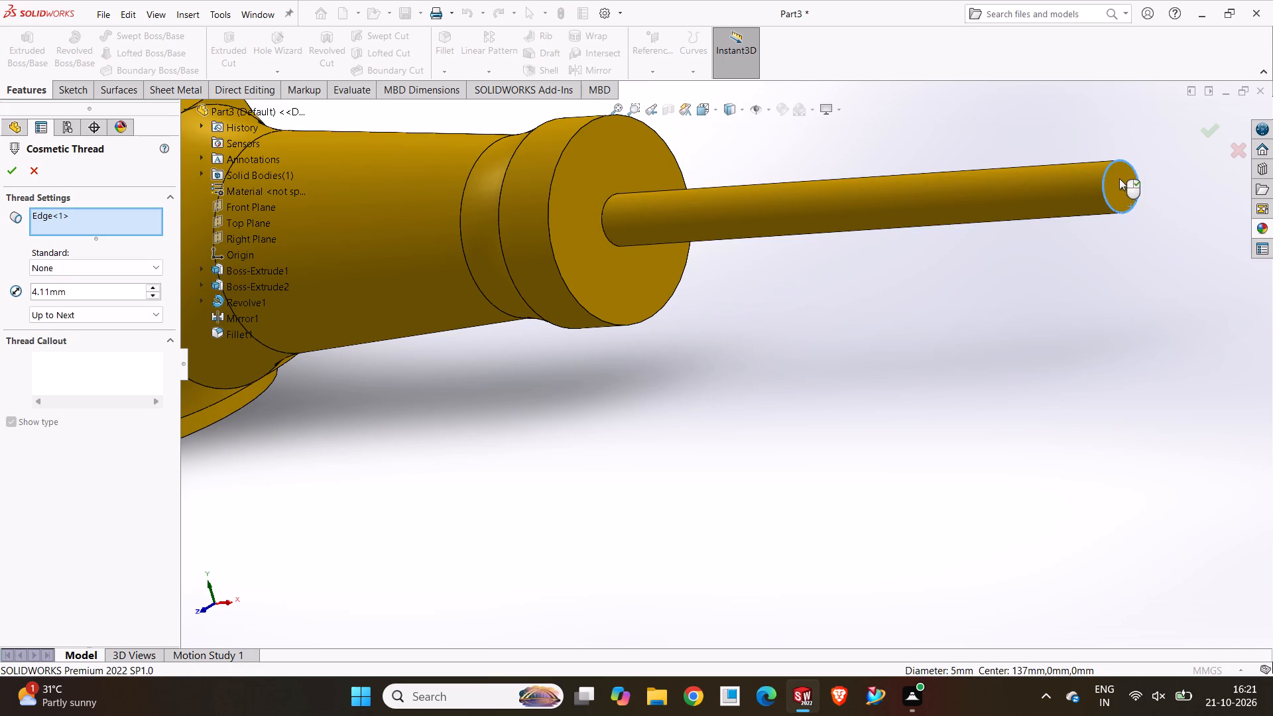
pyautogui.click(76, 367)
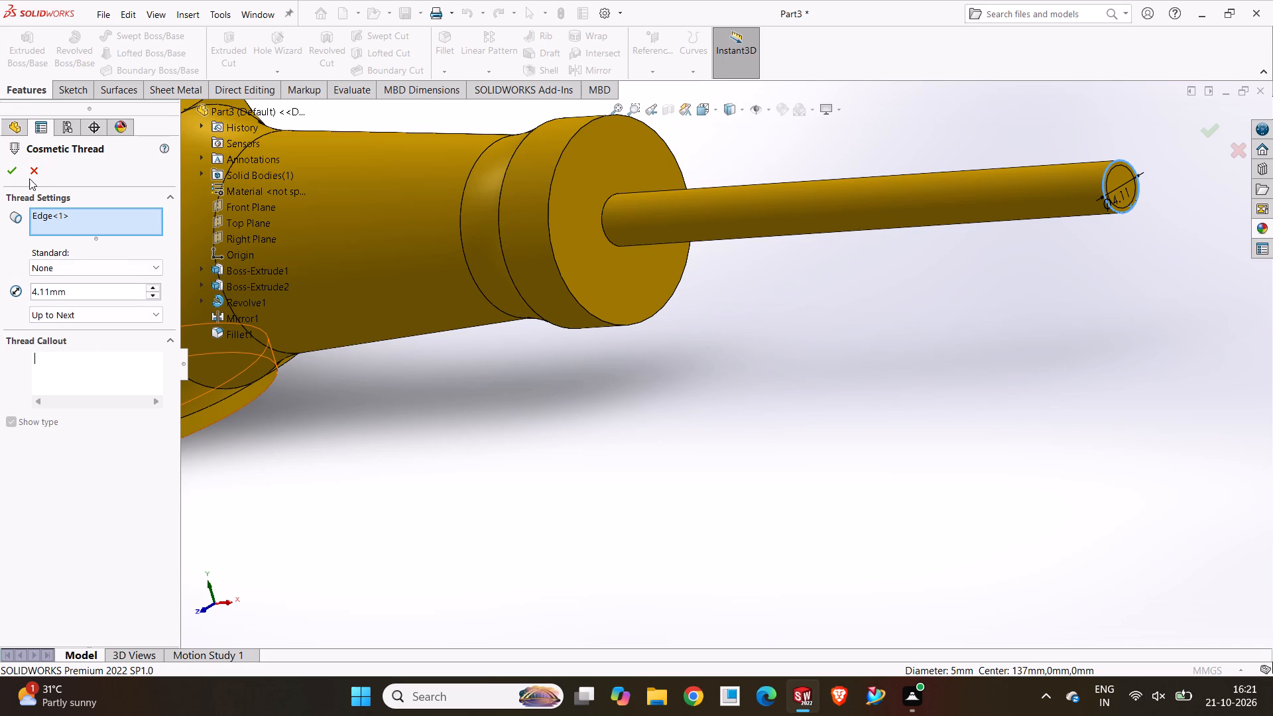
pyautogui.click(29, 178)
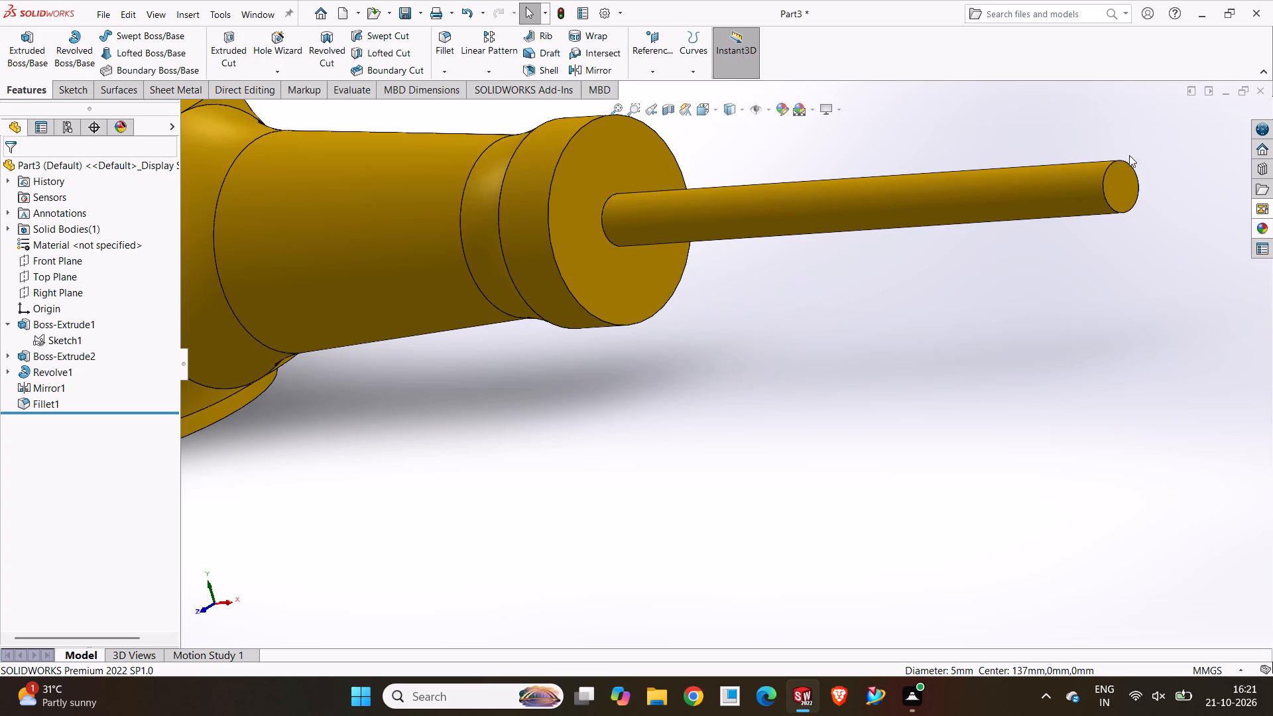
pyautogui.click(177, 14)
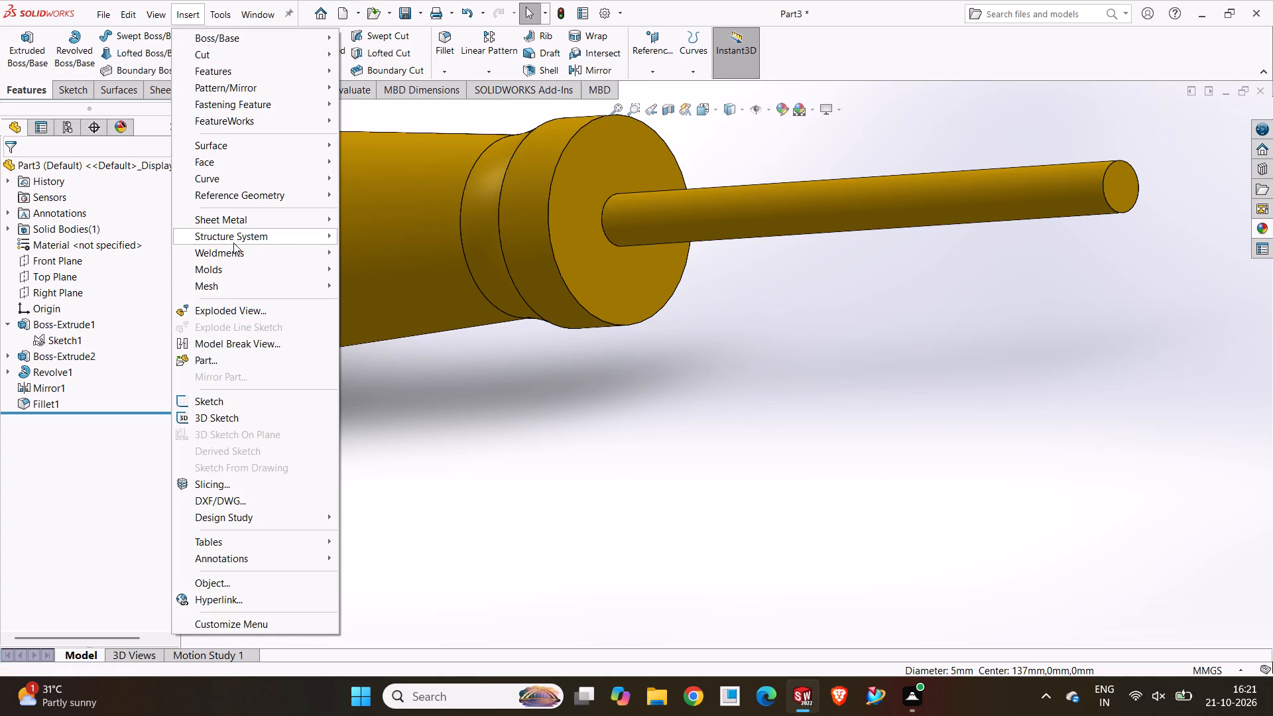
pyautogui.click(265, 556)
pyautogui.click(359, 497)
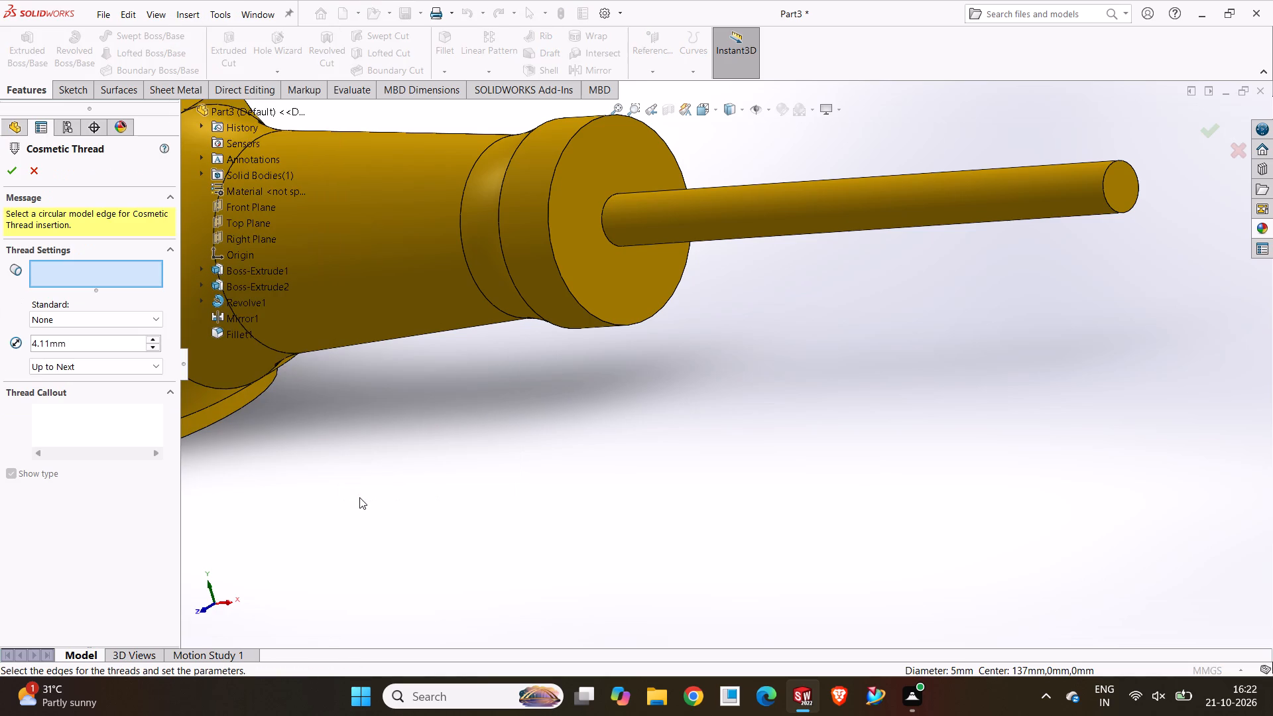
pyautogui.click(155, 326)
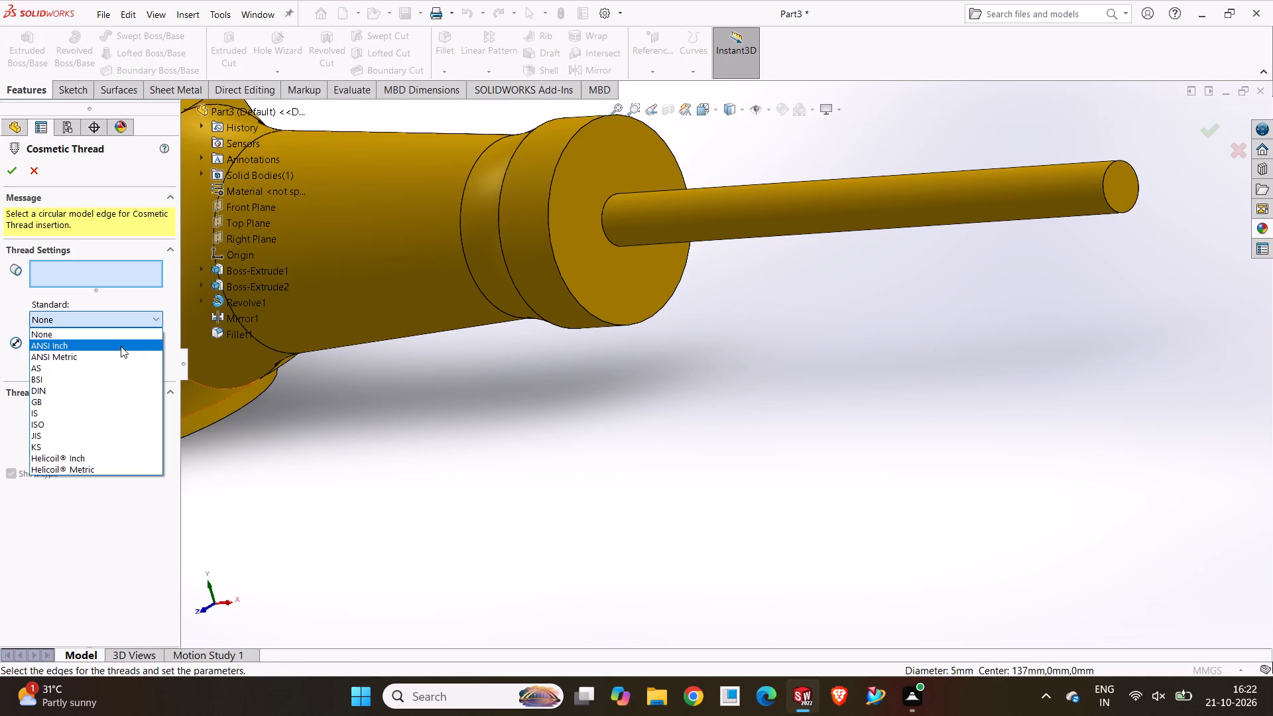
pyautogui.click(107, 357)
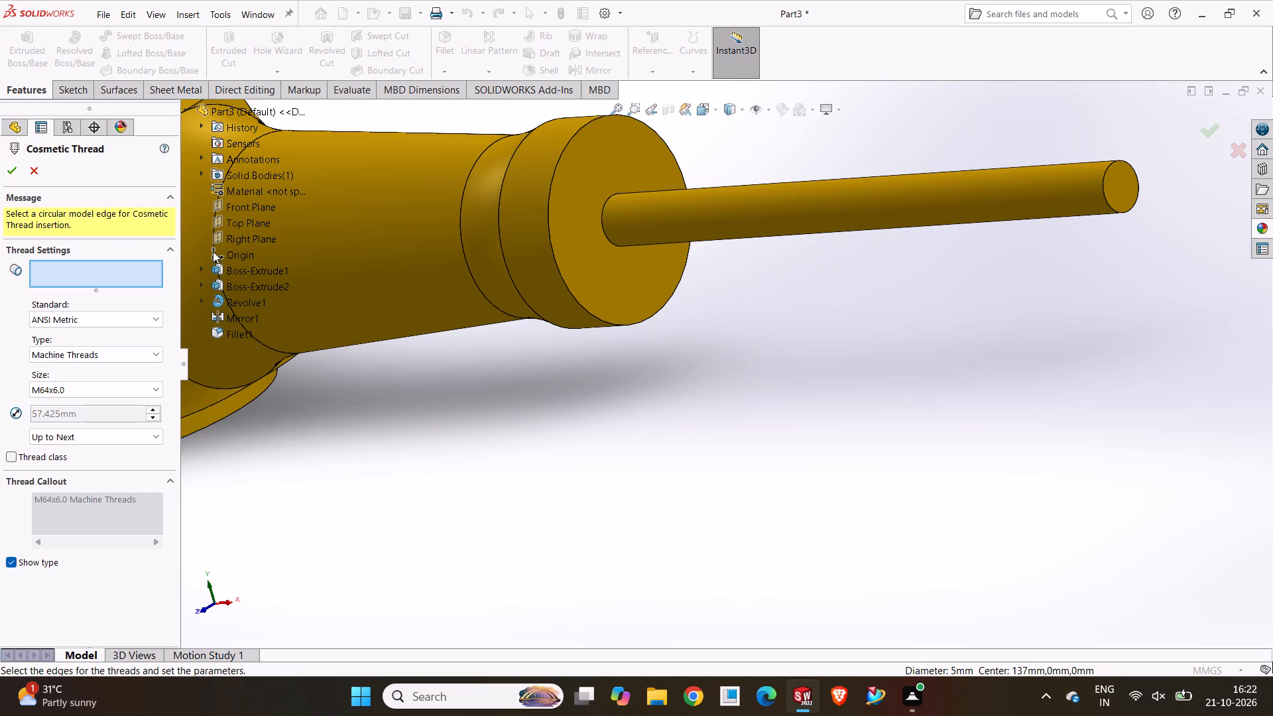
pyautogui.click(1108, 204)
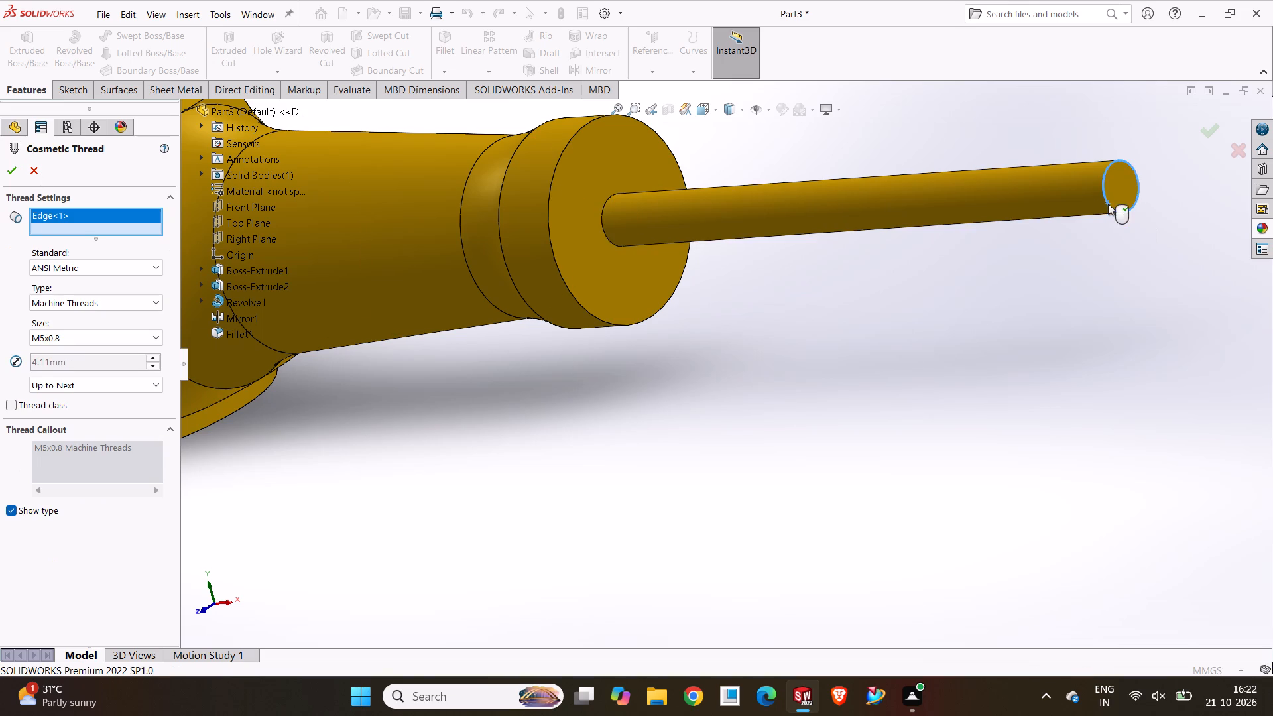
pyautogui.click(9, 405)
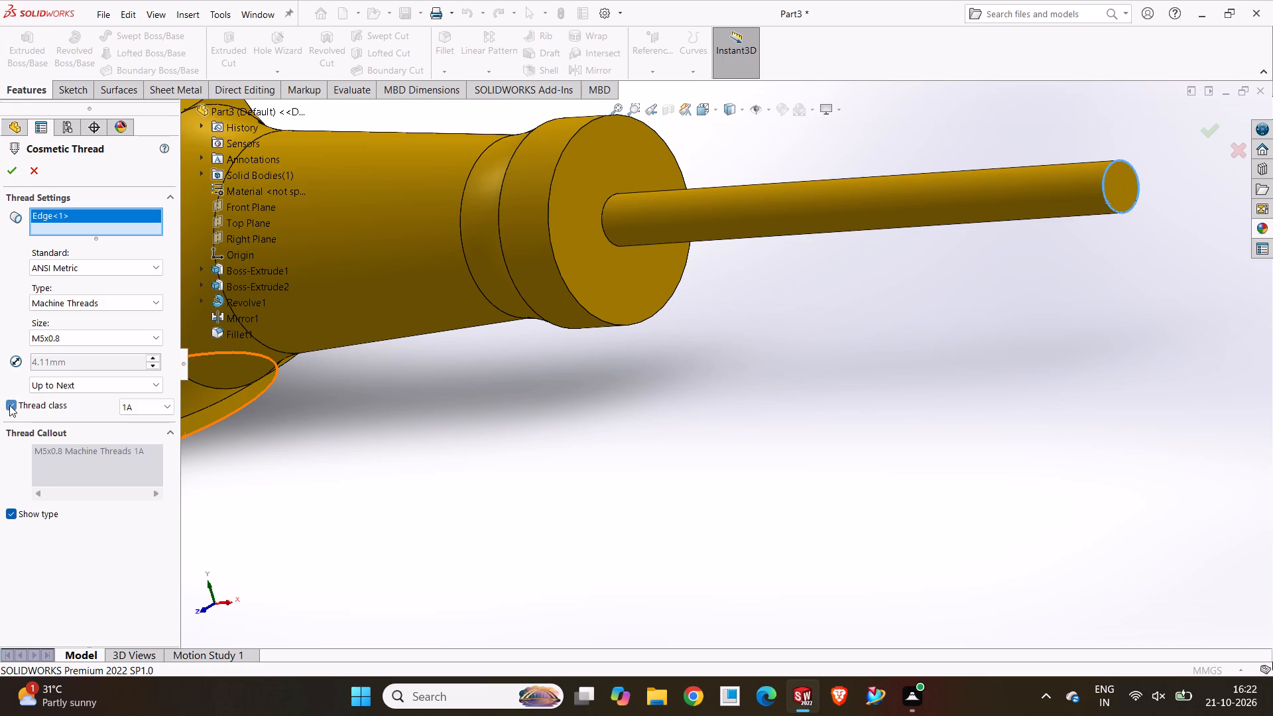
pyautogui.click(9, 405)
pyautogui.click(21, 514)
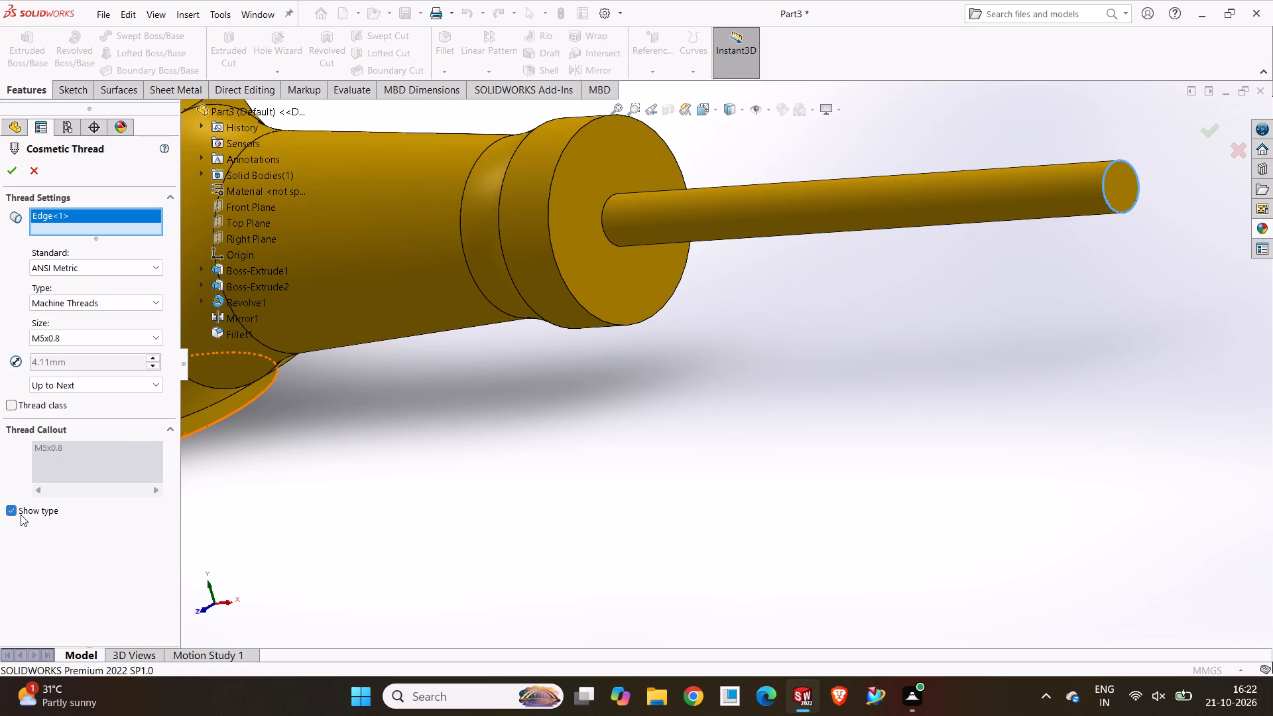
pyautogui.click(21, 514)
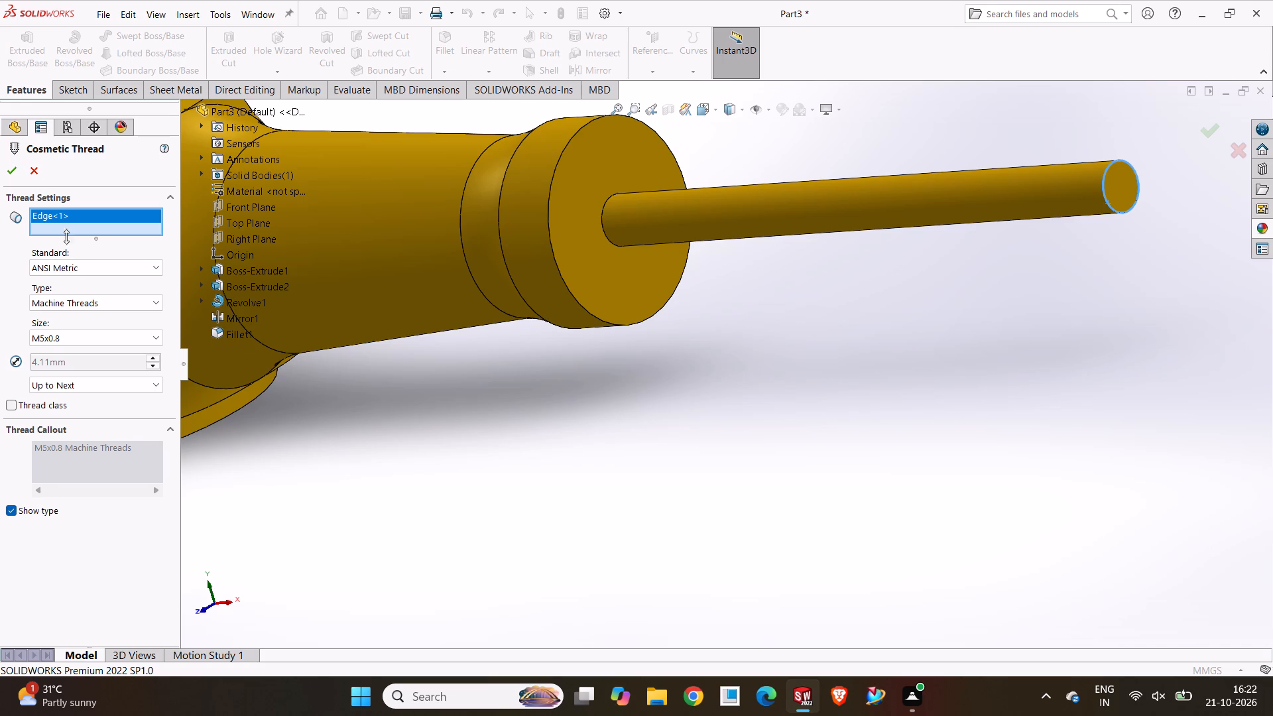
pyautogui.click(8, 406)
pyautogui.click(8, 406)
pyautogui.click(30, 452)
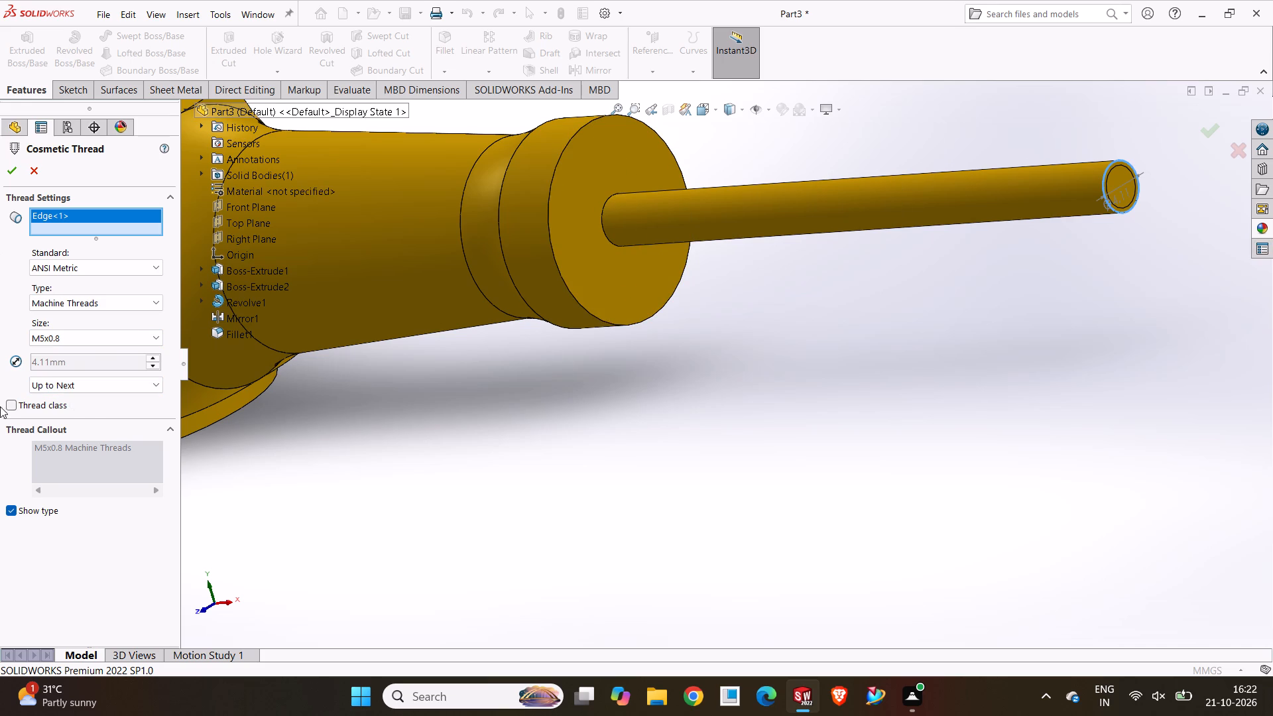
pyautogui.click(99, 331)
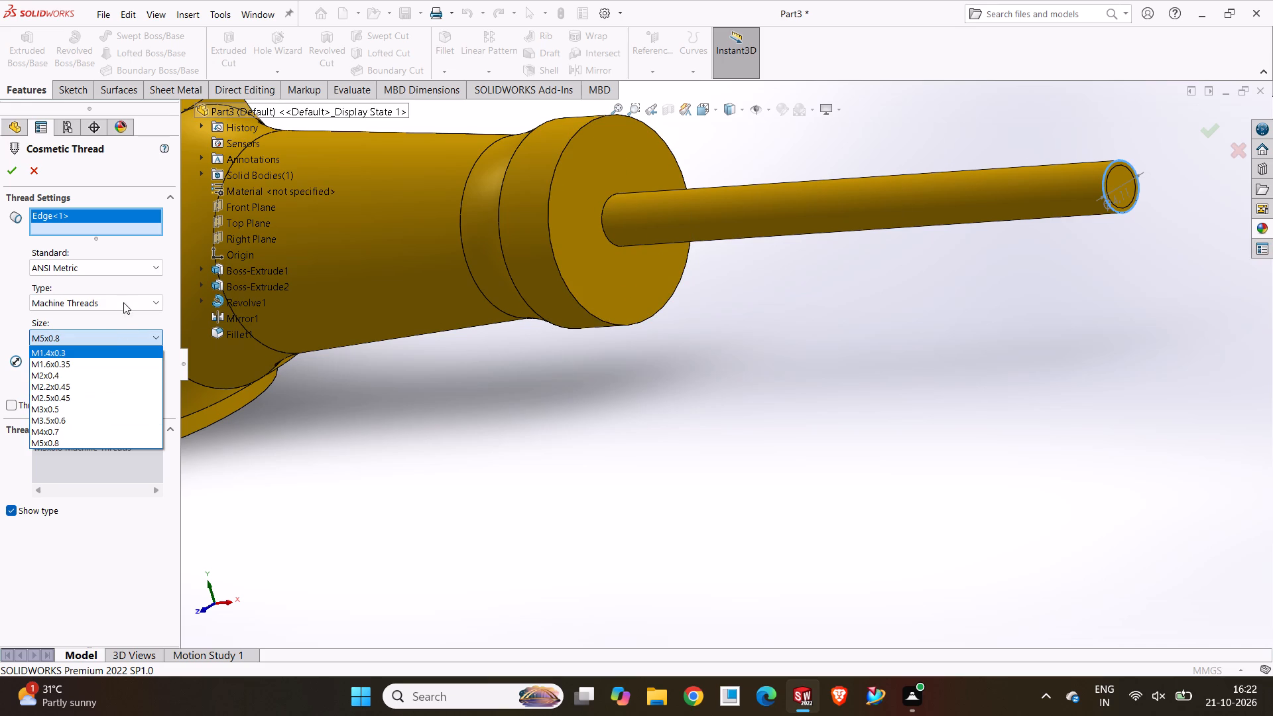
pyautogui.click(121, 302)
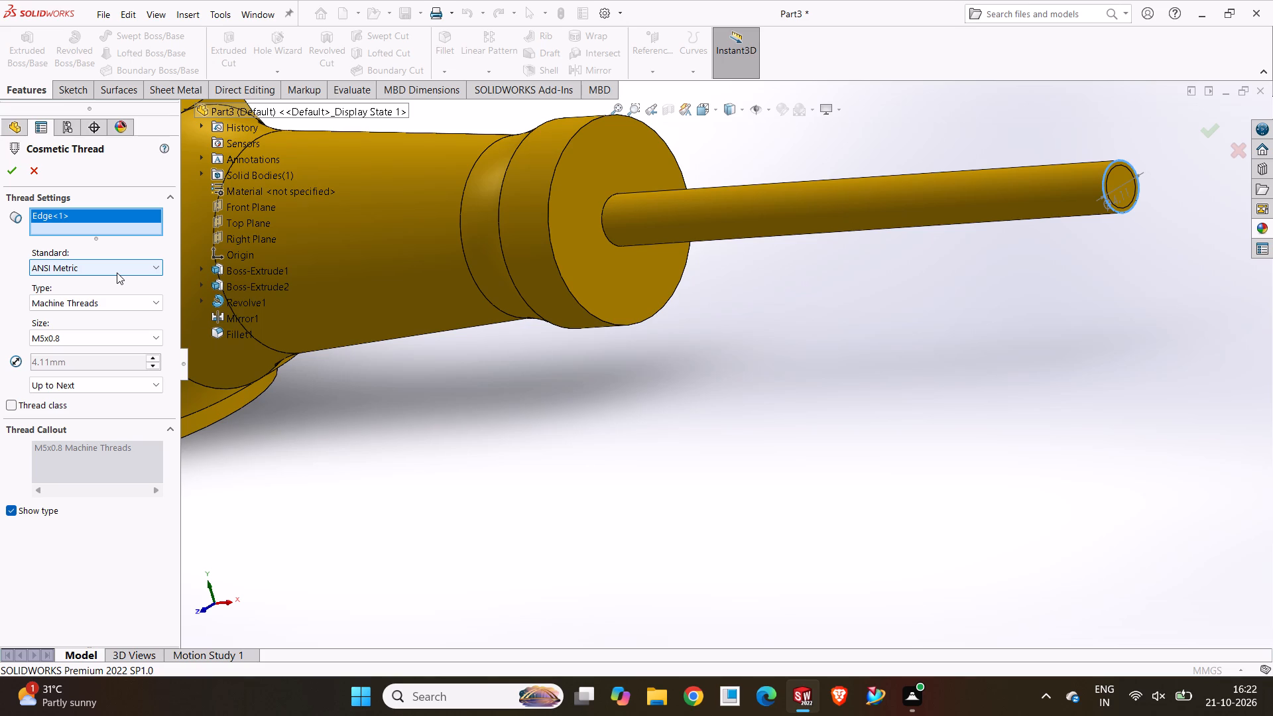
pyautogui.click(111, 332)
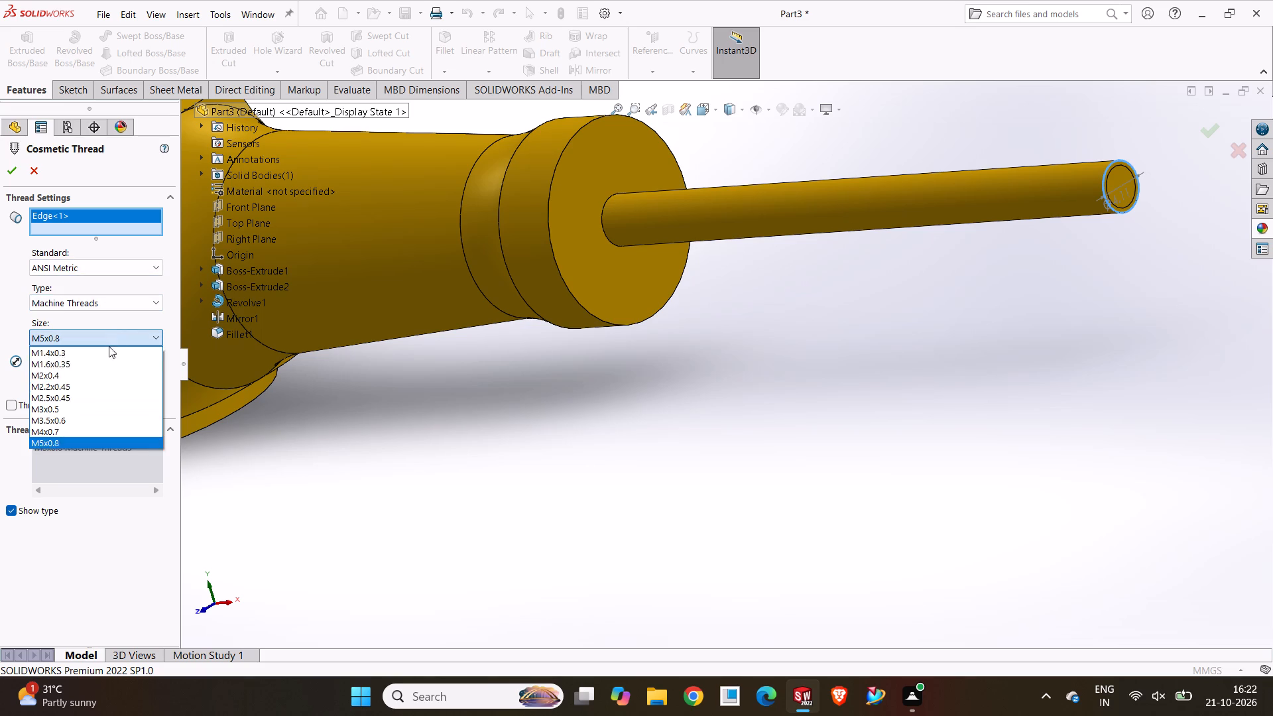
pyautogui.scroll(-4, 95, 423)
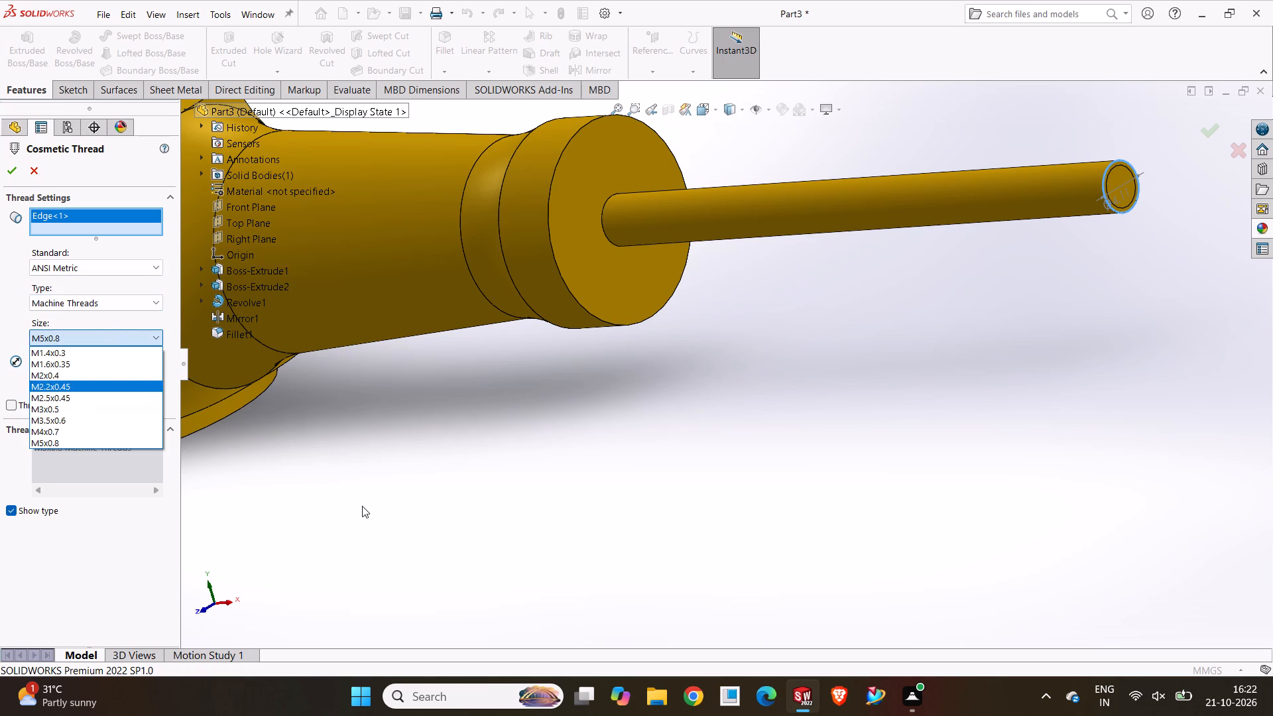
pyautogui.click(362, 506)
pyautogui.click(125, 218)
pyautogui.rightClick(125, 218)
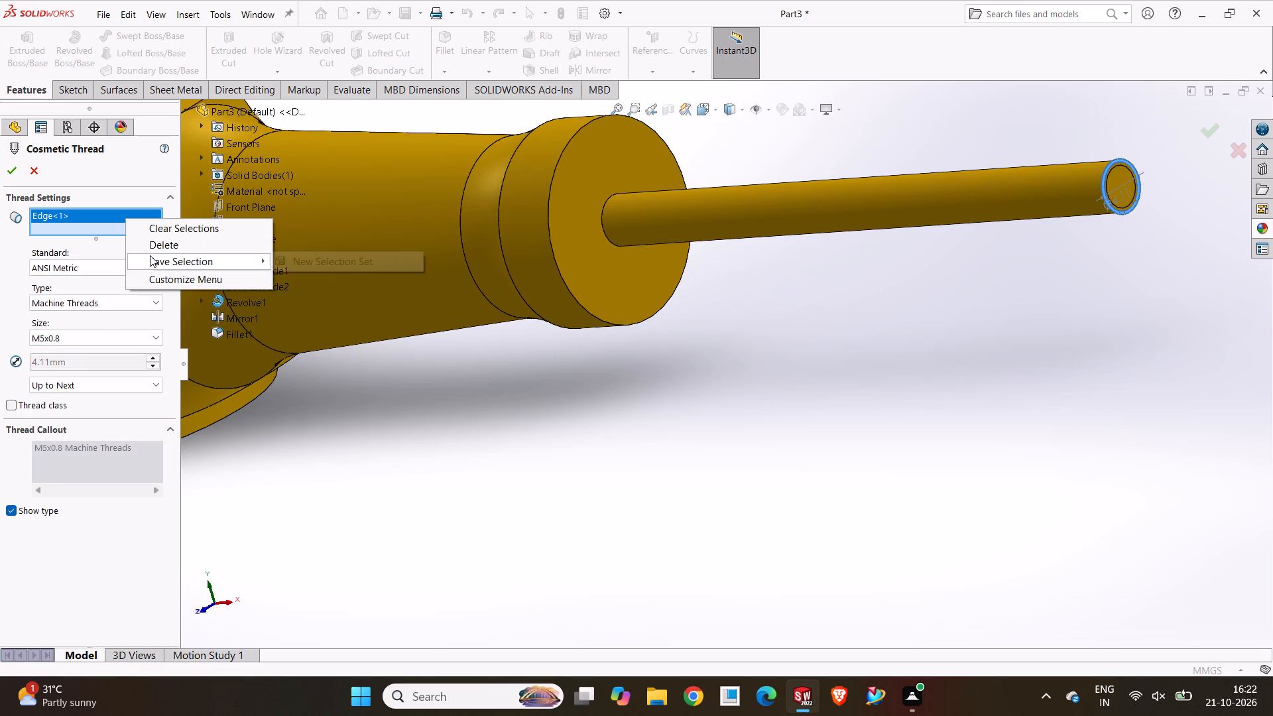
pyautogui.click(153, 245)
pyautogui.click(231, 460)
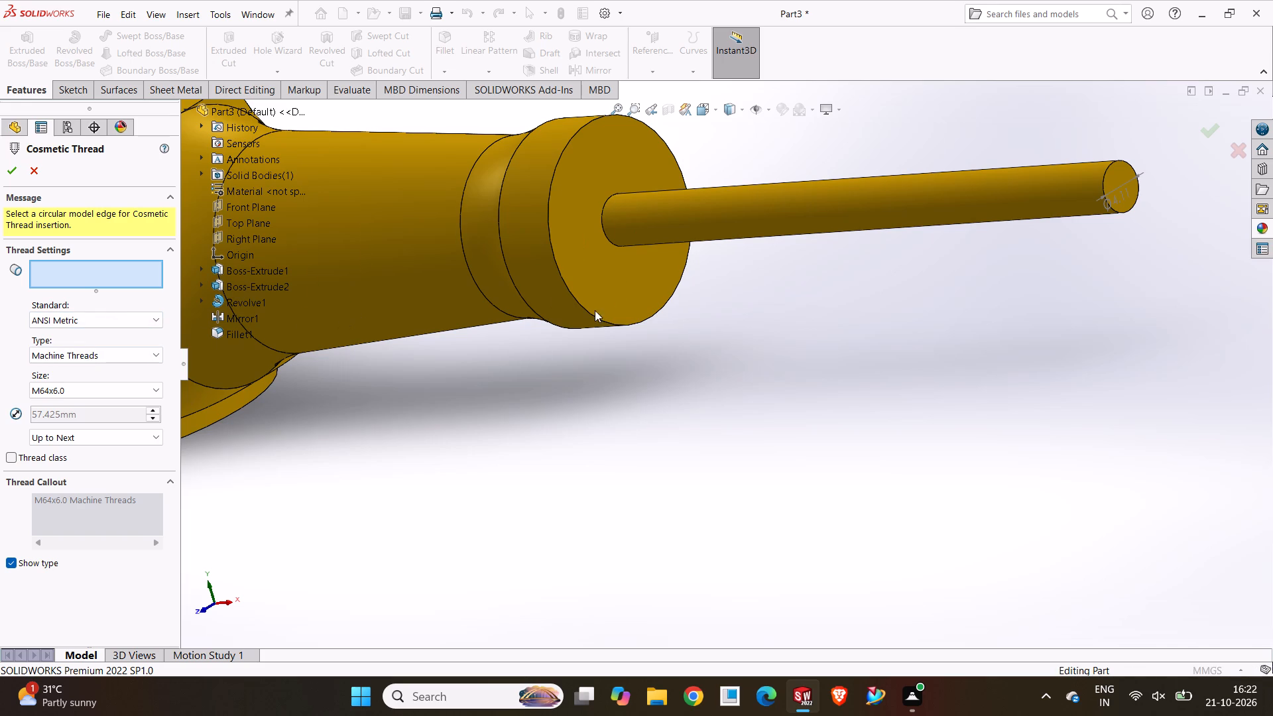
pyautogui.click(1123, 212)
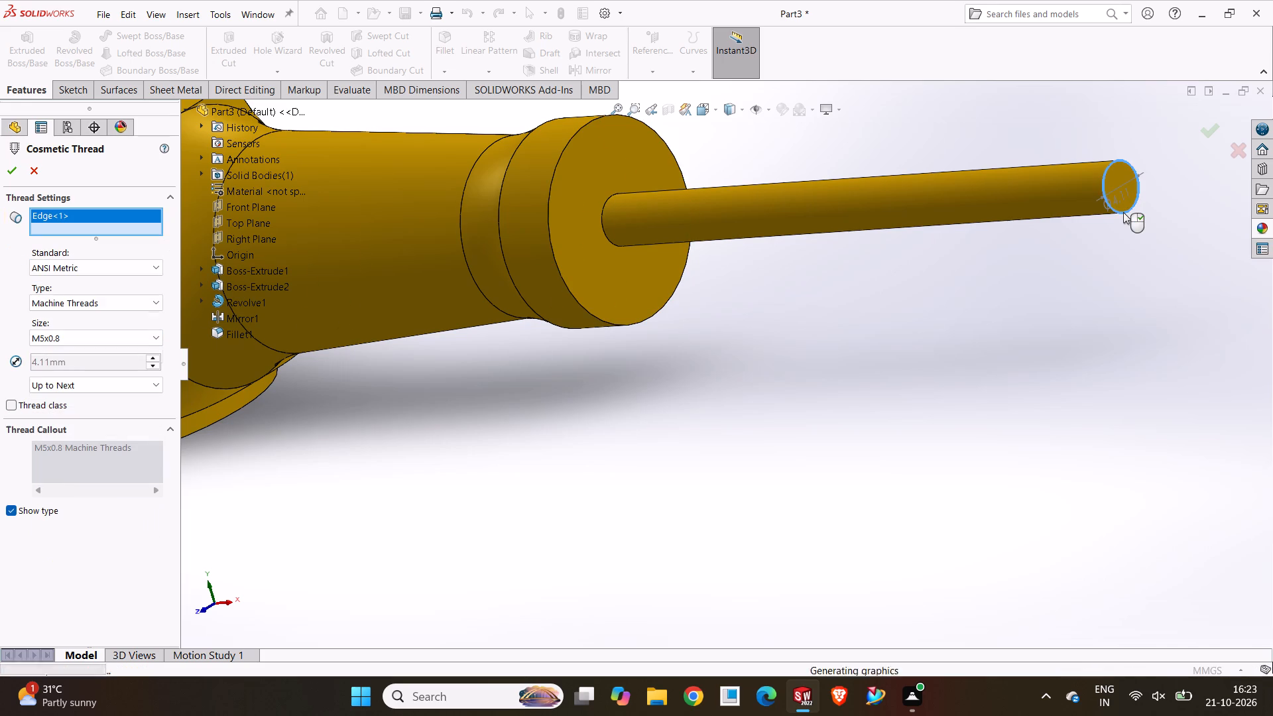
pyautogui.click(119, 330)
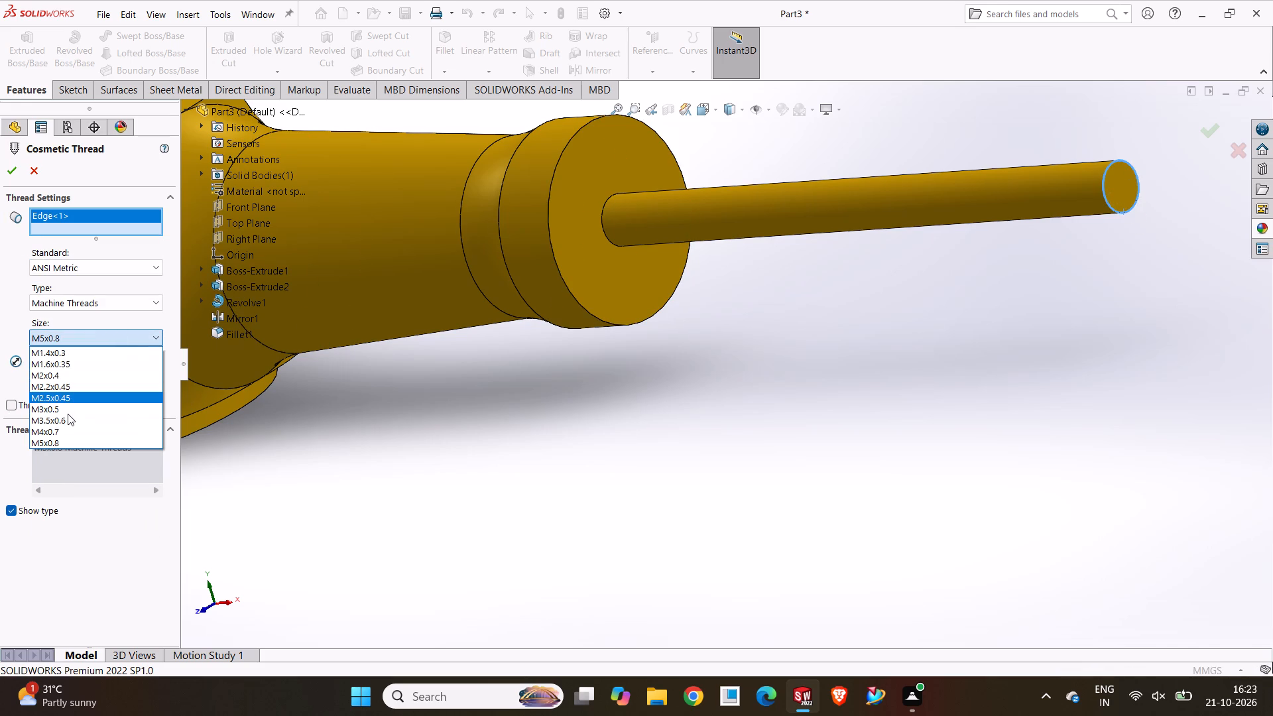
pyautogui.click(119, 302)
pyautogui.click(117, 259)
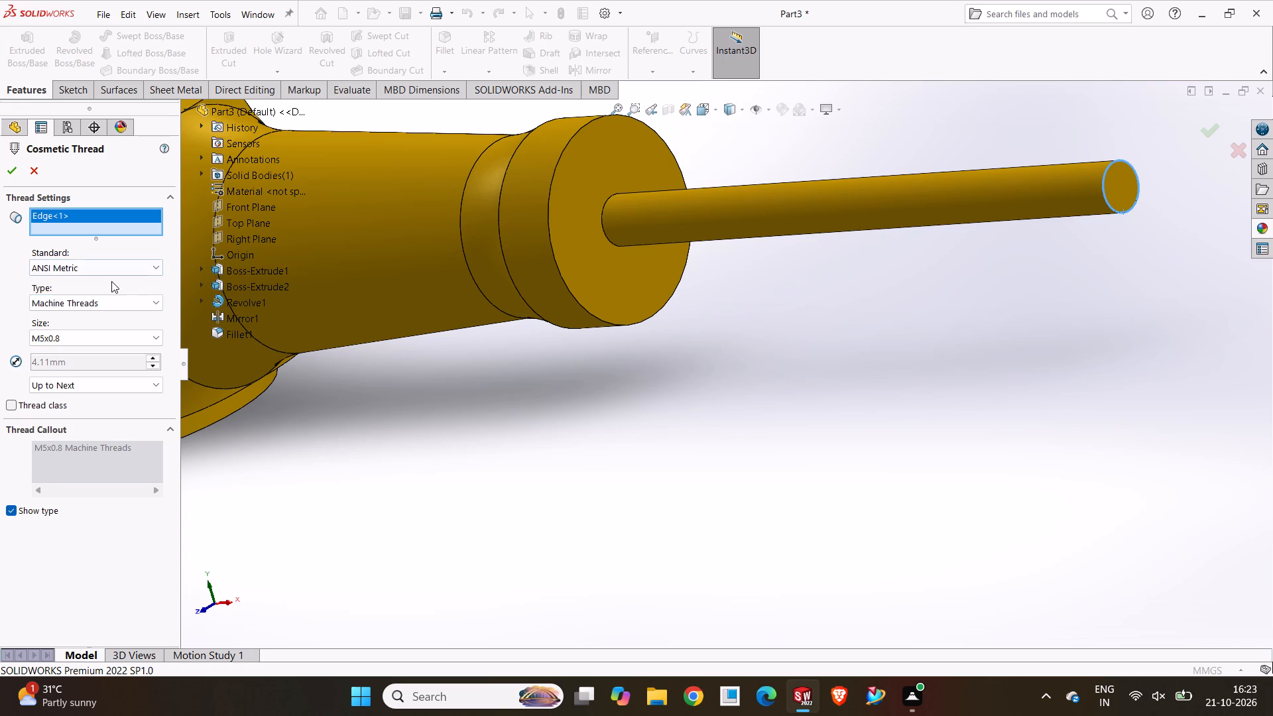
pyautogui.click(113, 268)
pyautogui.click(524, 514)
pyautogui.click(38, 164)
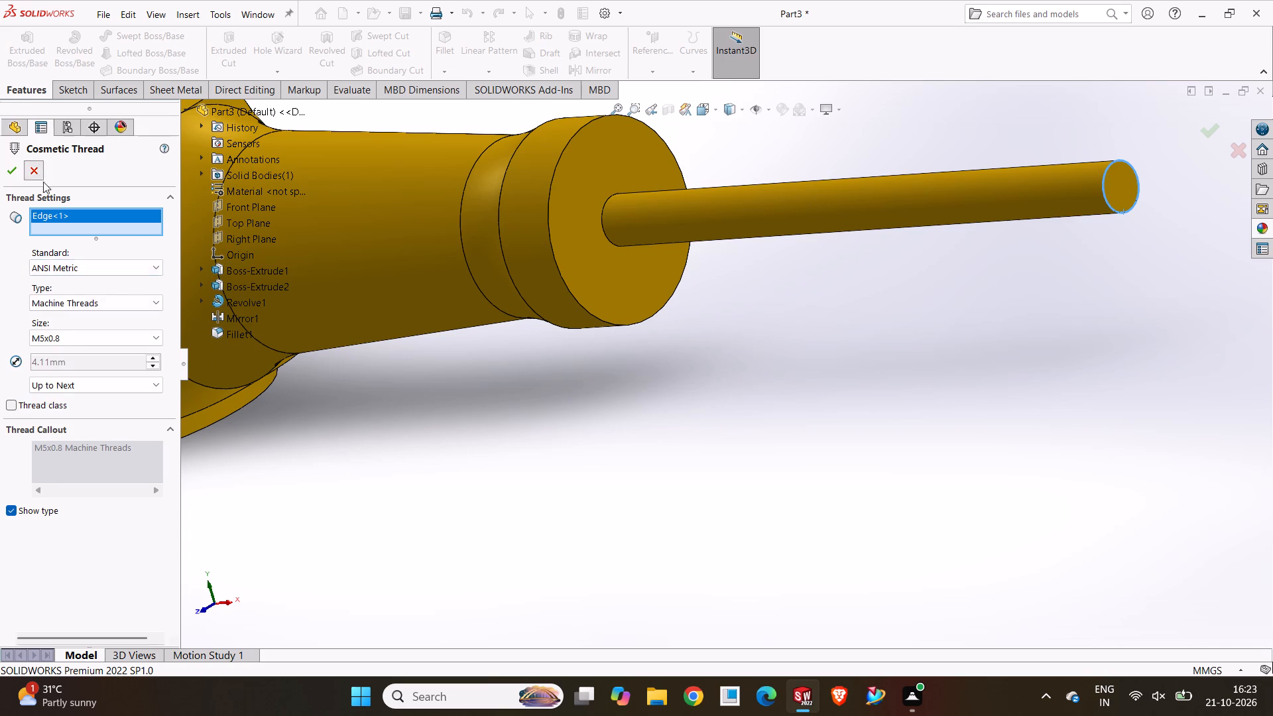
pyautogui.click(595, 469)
# Examine the thin rods and stepped ends of both arms around the hub from several angles.
pyautogui.scroll(4, 728, 392)
pyautogui.moveTo(728, 392); pyautogui.dragTo(699, 421, button='middle')
pyautogui.scroll(-6, 712, 362)
pyautogui.scroll(3, 704, 355)
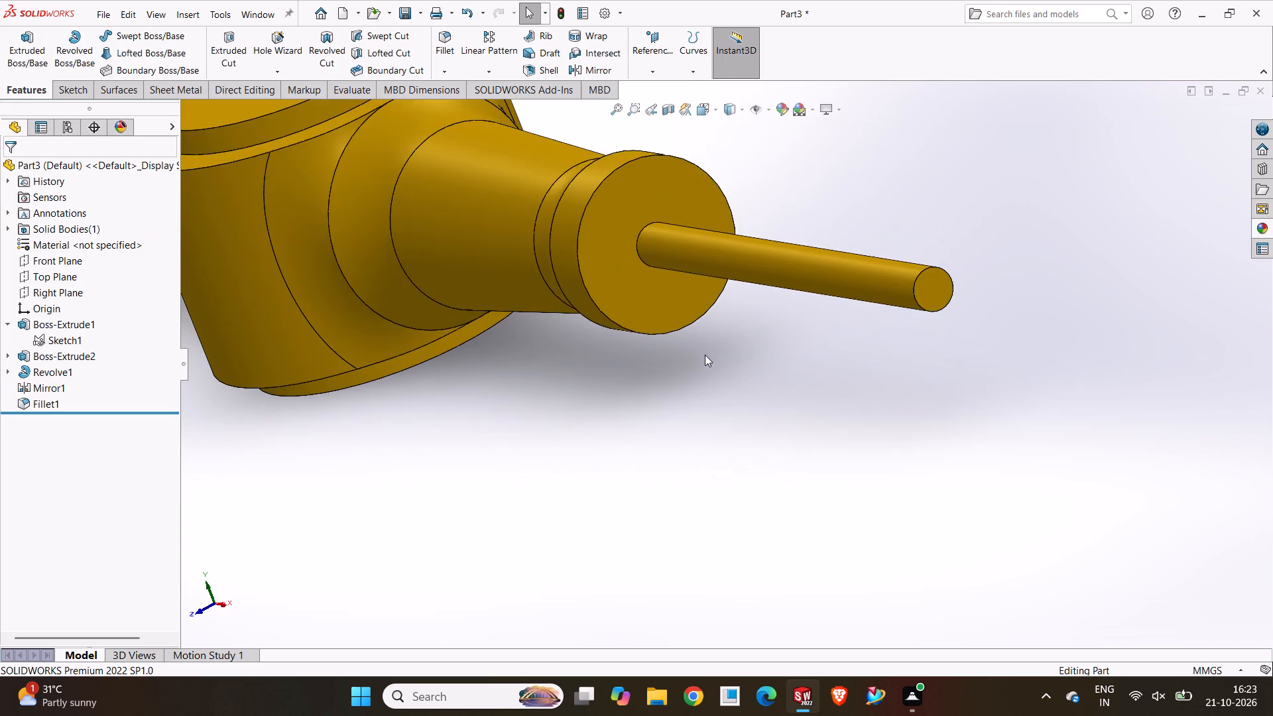
pyautogui.scroll(1, 678, 350)
pyautogui.moveTo(678, 350); pyautogui.dragTo(917, 383, button='middle')
pyautogui.scroll(3, 936, 371)
pyautogui.moveTo(945, 363); pyautogui.dragTo(1002, 520, button='middle')
pyautogui.scroll(-5, 892, 442)
pyautogui.scroll(1, 871, 467)
pyautogui.moveTo(871, 467); pyautogui.dragTo(790, 396, button='middle')
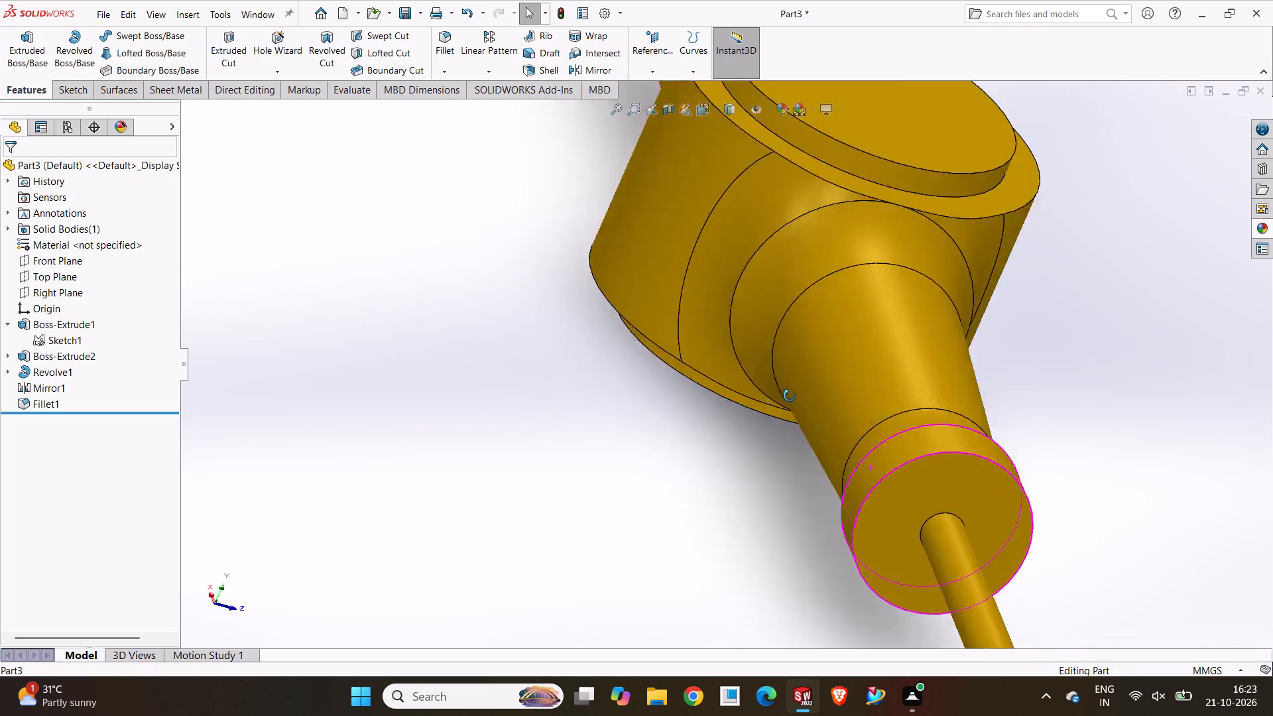
pyautogui.moveTo(790, 396); pyautogui.dragTo(863, 320, button='middle')
pyautogui.scroll(-3, 932, 379)
pyautogui.scroll(5, 934, 379)
pyautogui.moveTo(955, 390); pyautogui.dragTo(1008, 470, button='middle')
pyautogui.scroll(-4, 1155, 483)
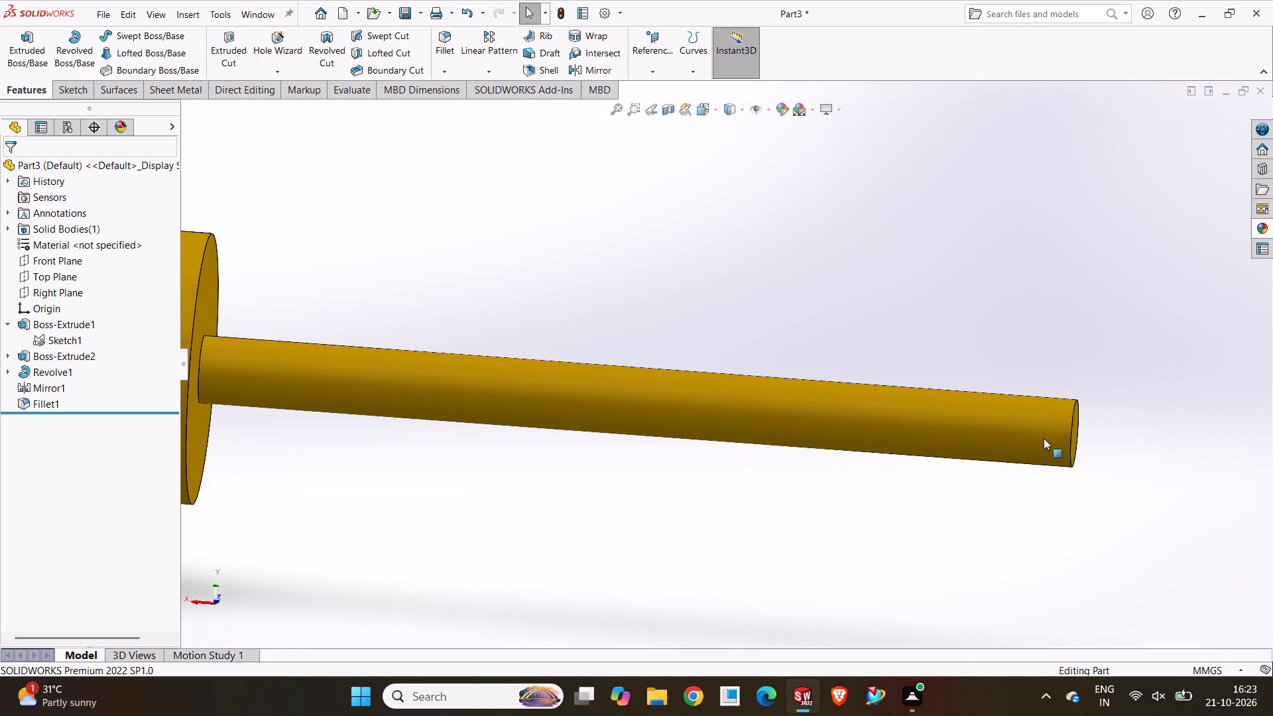
pyautogui.moveTo(1043, 438); pyautogui.dragTo(906, 411, button='middle')
pyautogui.scroll(-3, 985, 418)
pyautogui.moveTo(1004, 417); pyautogui.dragTo(1043, 441, button='middle')
pyautogui.scroll(4, 1100, 427)
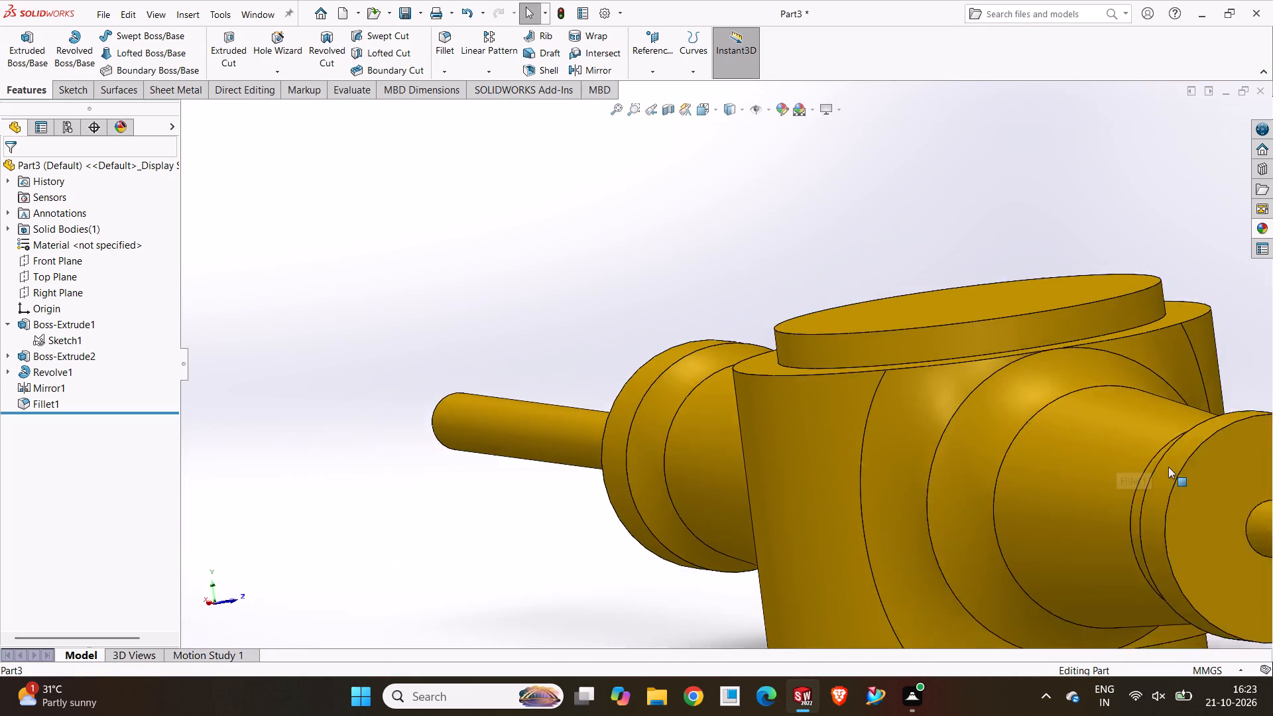
pyautogui.scroll(-4, 1170, 468)
pyautogui.scroll(5, 1170, 468)
pyautogui.scroll(-5, 1170, 468)
pyautogui.moveTo(953, 472); pyautogui.dragTo(949, 438, button='middle')
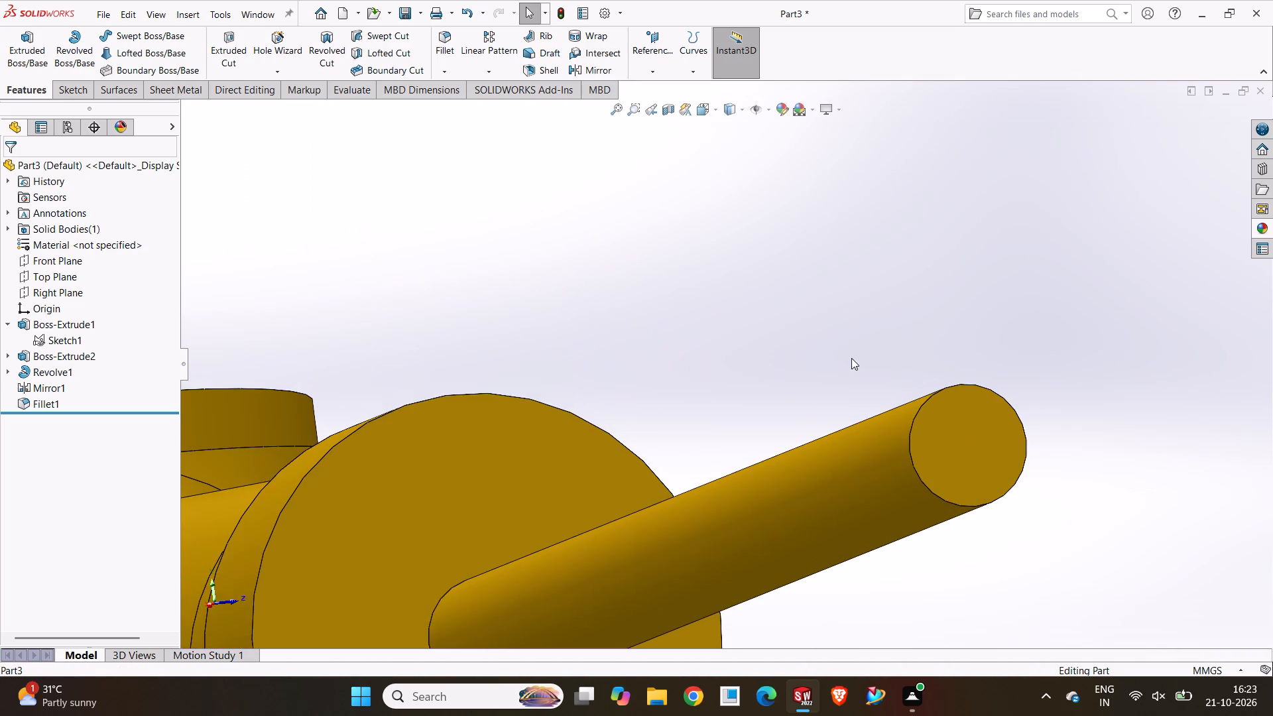
# Start a cosmetic thread on the thin rod's circular end edge using ANSI Metric machine threads, size M5x0.8.
pyautogui.click(176, 7)
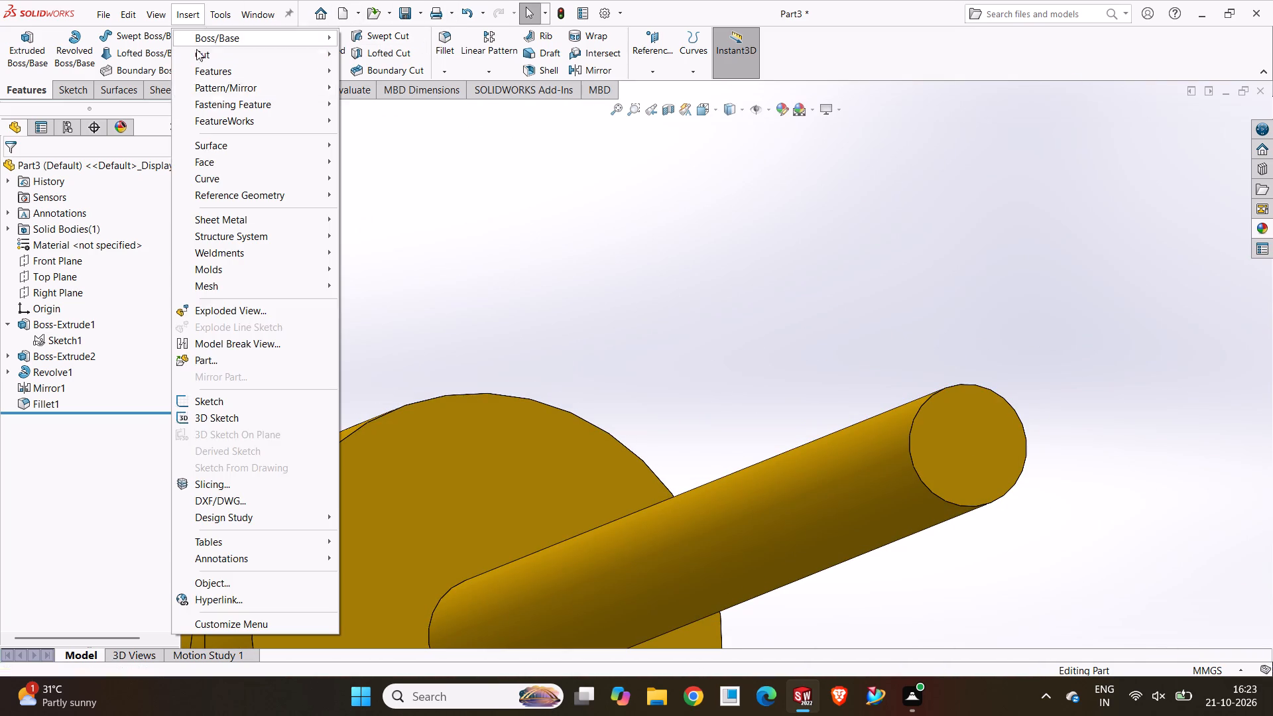
pyautogui.click(243, 563)
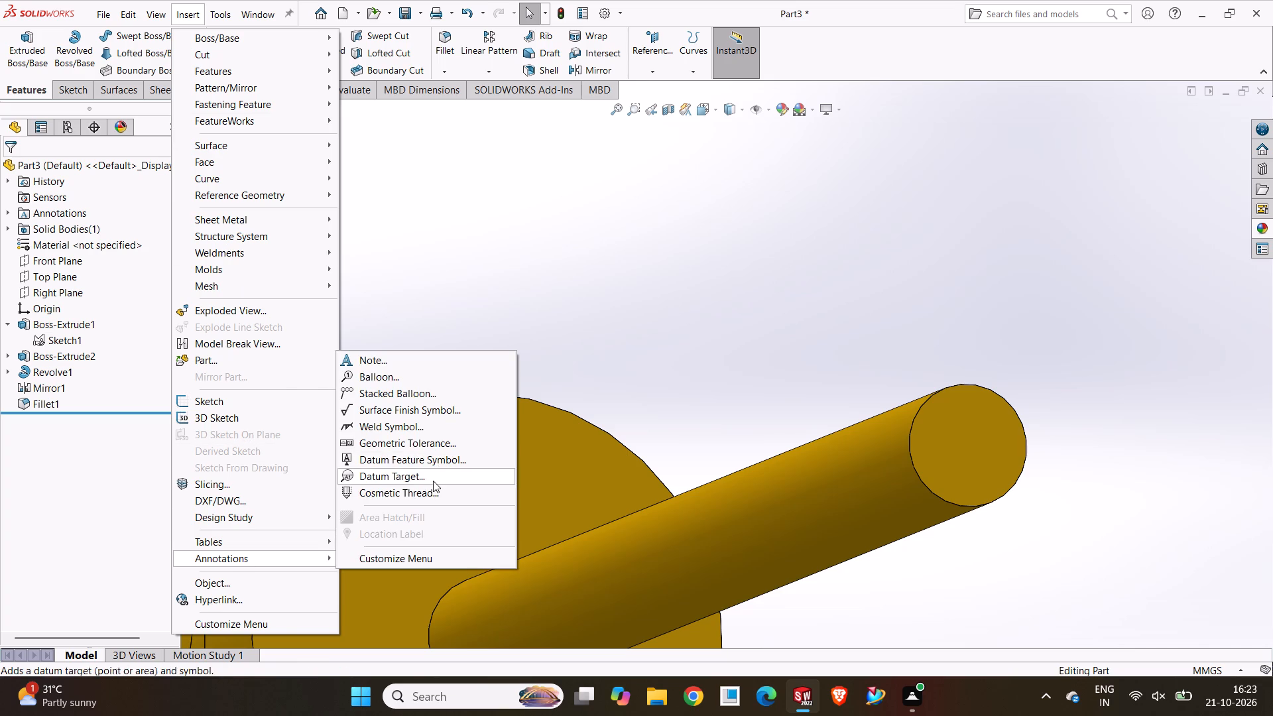
pyautogui.click(430, 489)
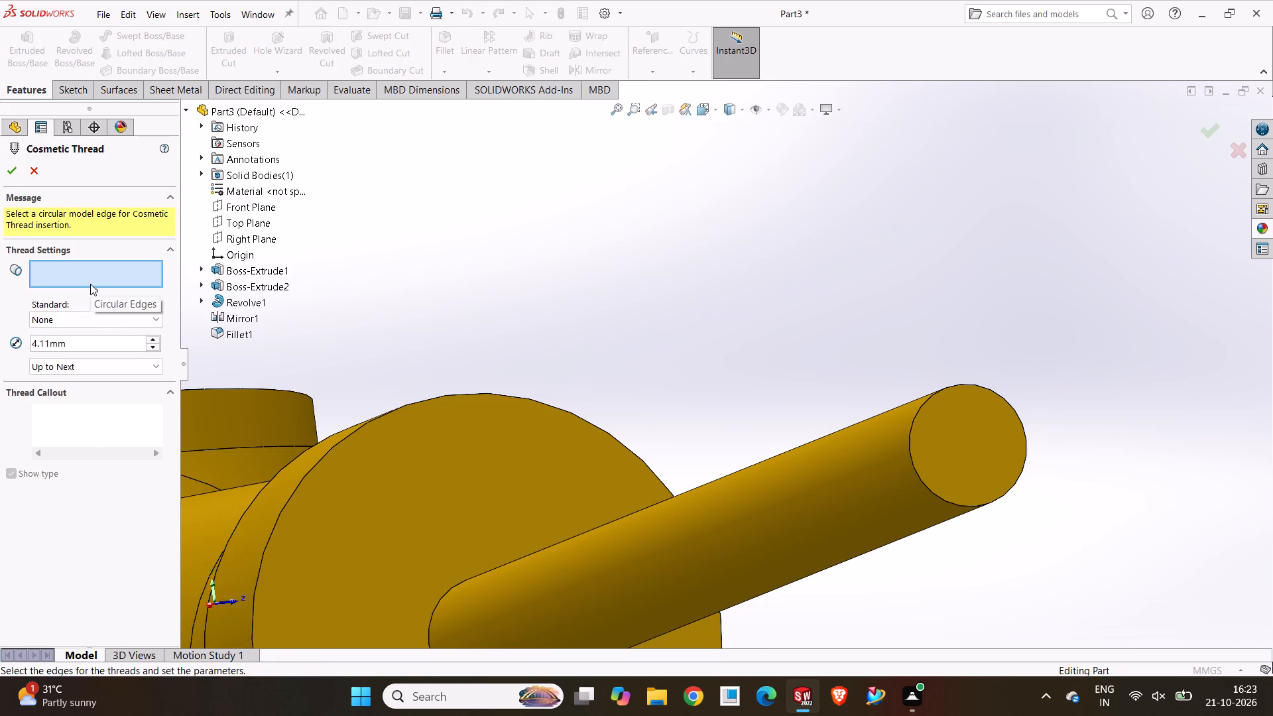
pyautogui.click(63, 388)
pyautogui.click(60, 392)
pyautogui.doubleClick(60, 392)
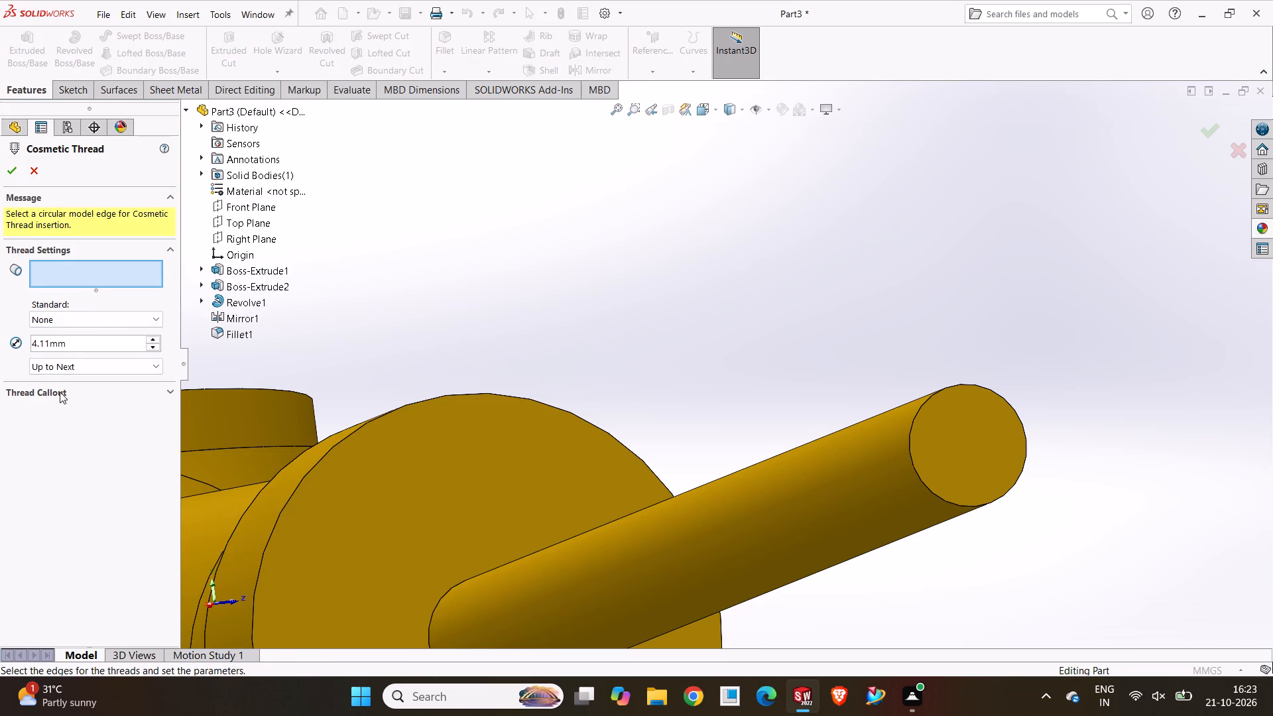
pyautogui.click(60, 392)
pyautogui.click(90, 265)
pyautogui.click(1012, 486)
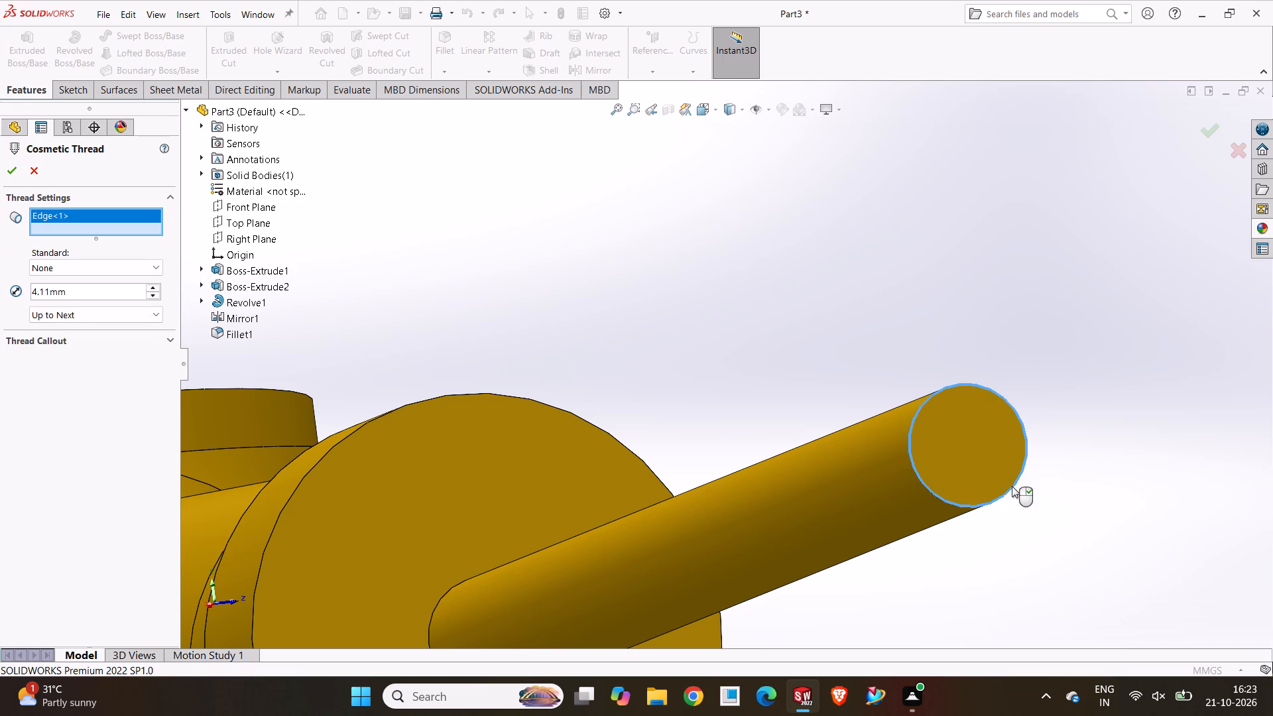
pyautogui.click(60, 273)
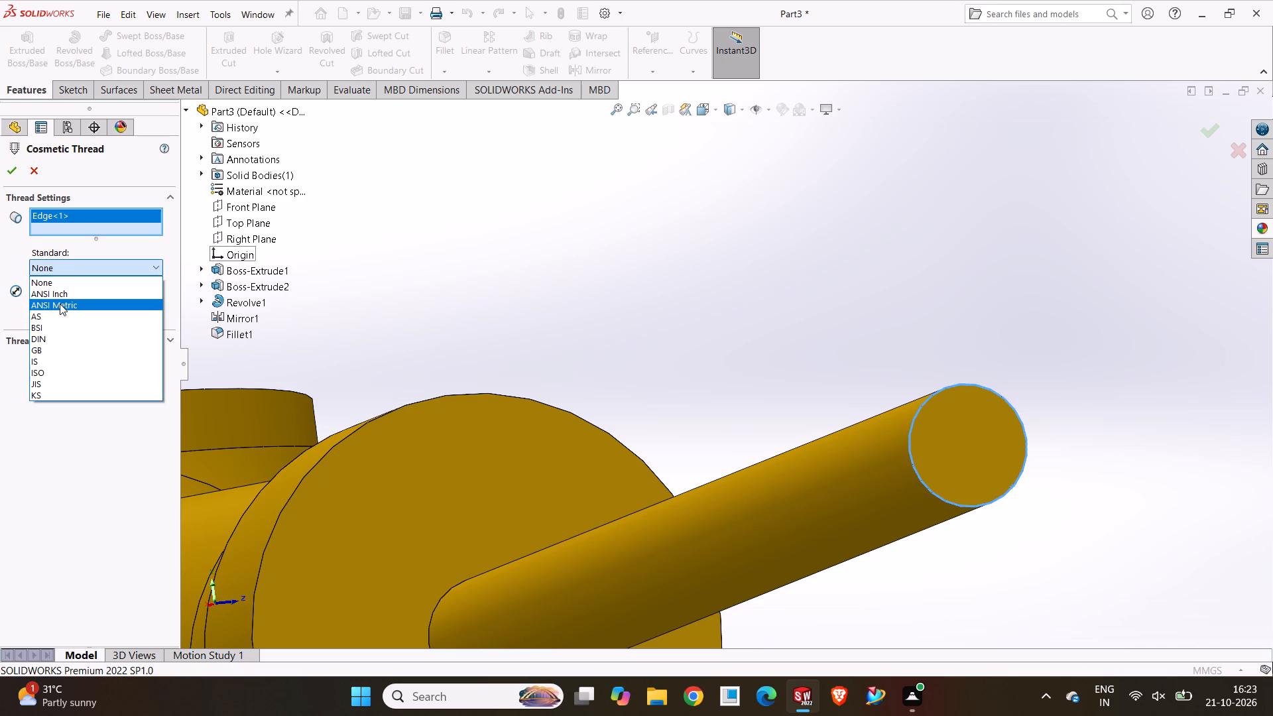
pyautogui.click(60, 304)
pyautogui.click(60, 304)
pyautogui.click(60, 314)
pyautogui.click(57, 339)
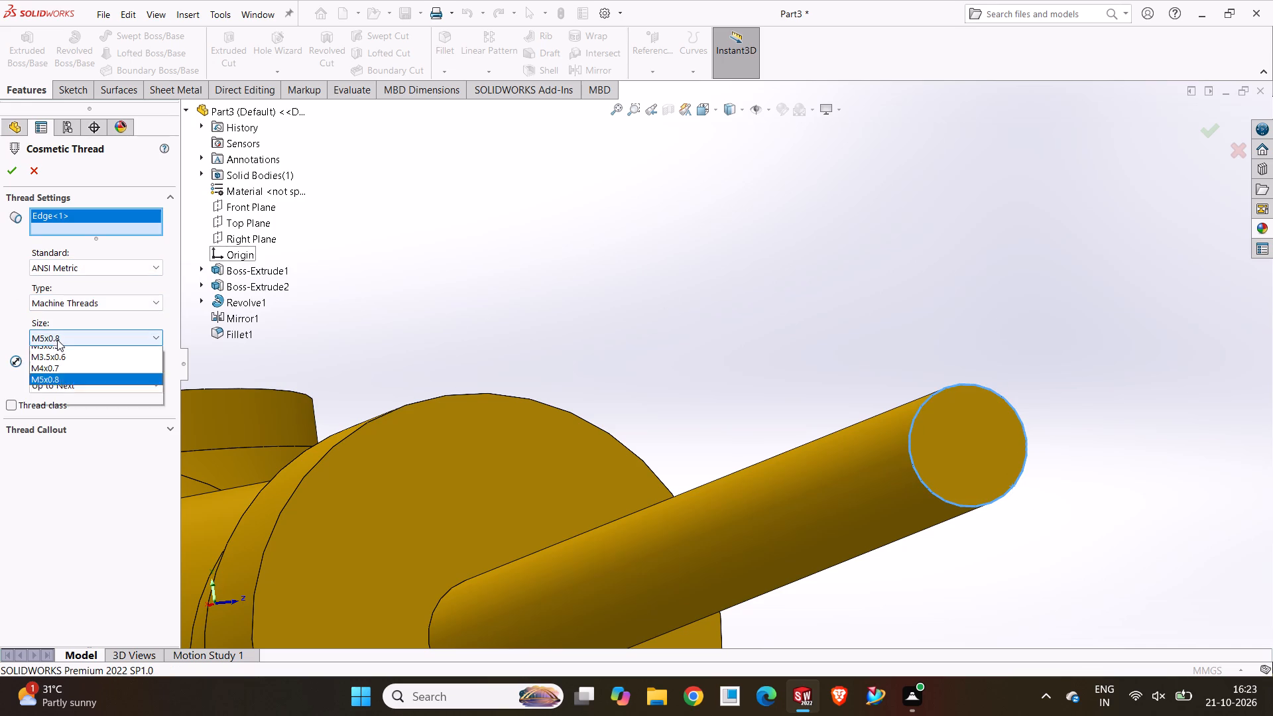
pyautogui.click(118, 319)
# Set the thread's end condition to Blind and choose the rod's flat end face as its start face.
pyautogui.click(80, 383)
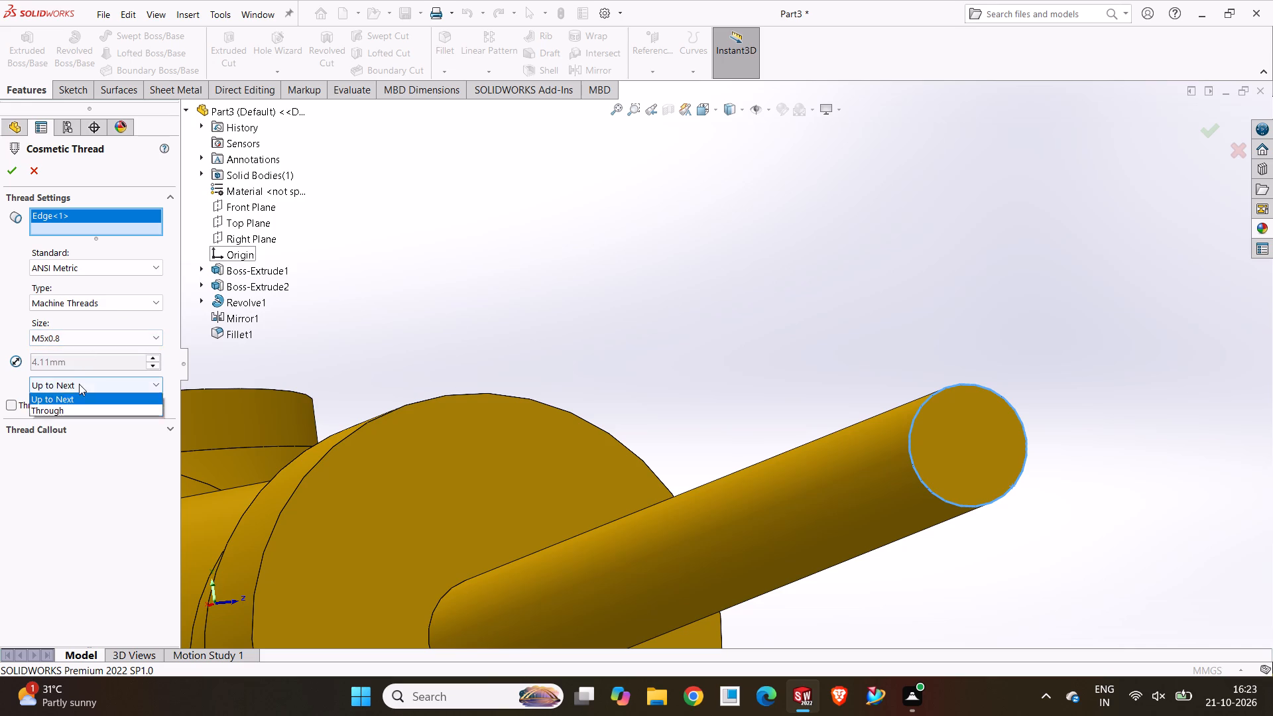
pyautogui.click(68, 407)
pyautogui.click(67, 385)
pyautogui.click(66, 397)
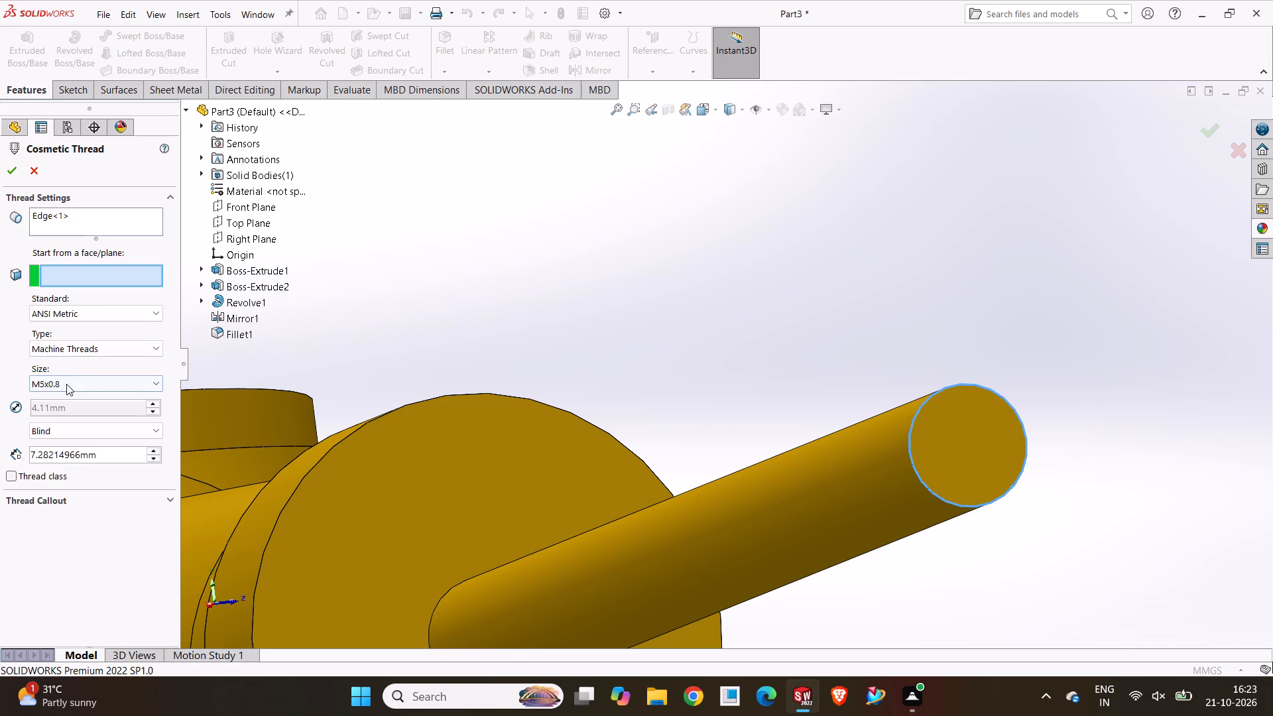
pyautogui.click(66, 384)
pyautogui.click(1005, 447)
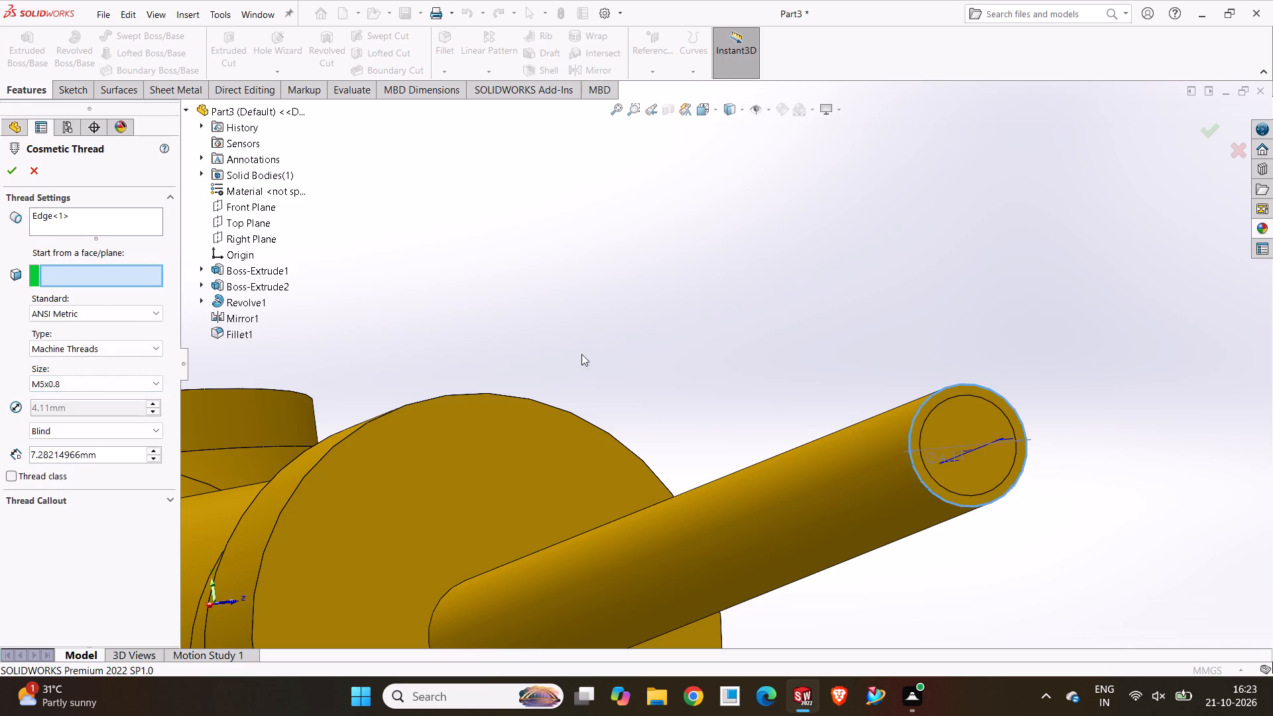
pyautogui.click(85, 268)
pyautogui.click(979, 415)
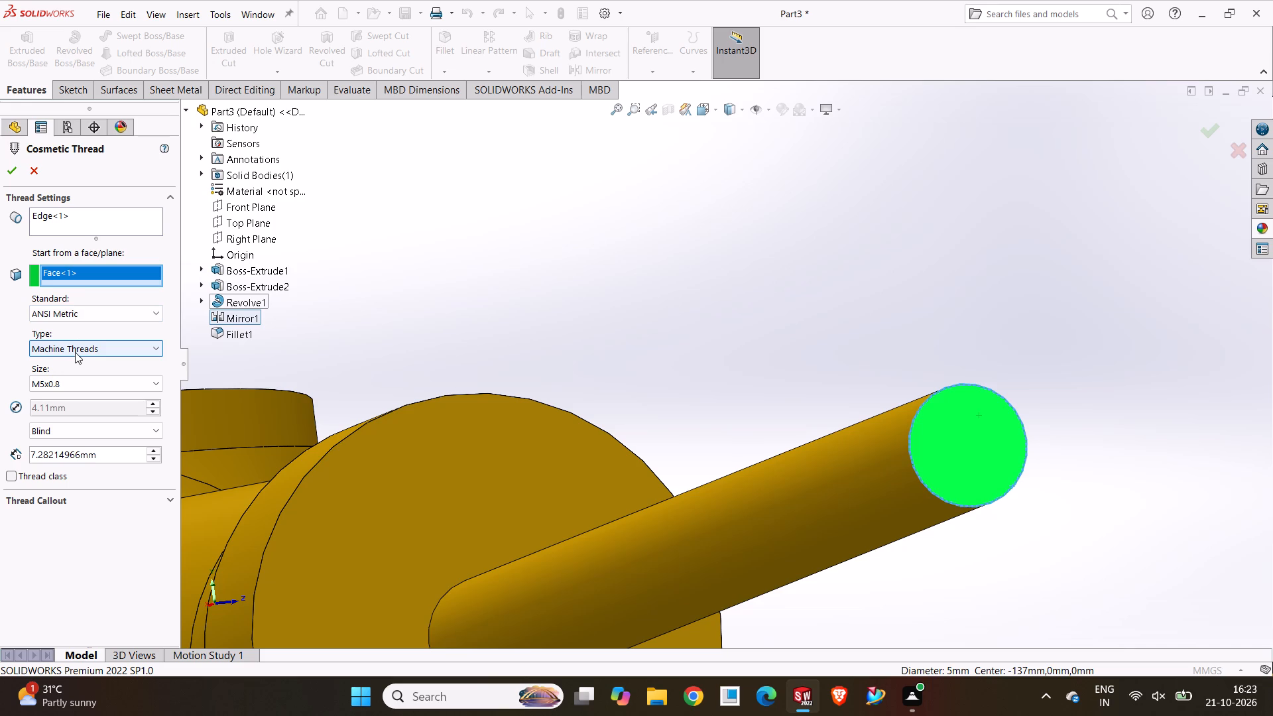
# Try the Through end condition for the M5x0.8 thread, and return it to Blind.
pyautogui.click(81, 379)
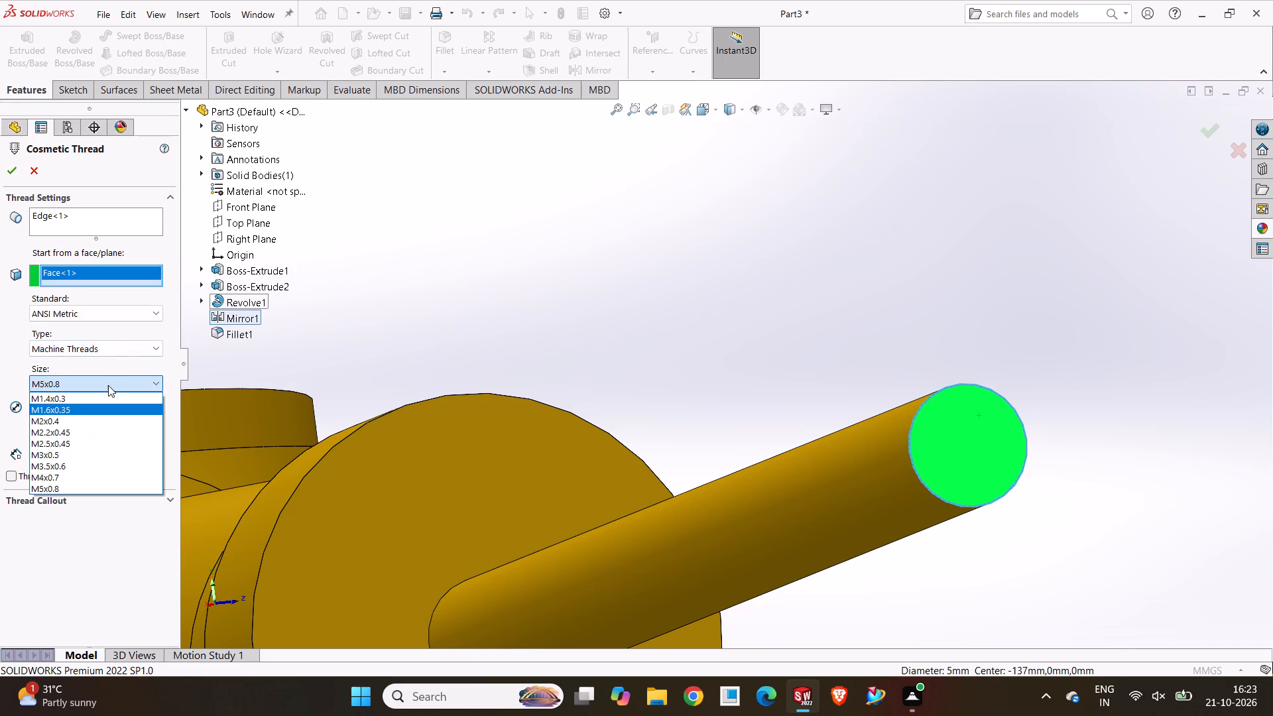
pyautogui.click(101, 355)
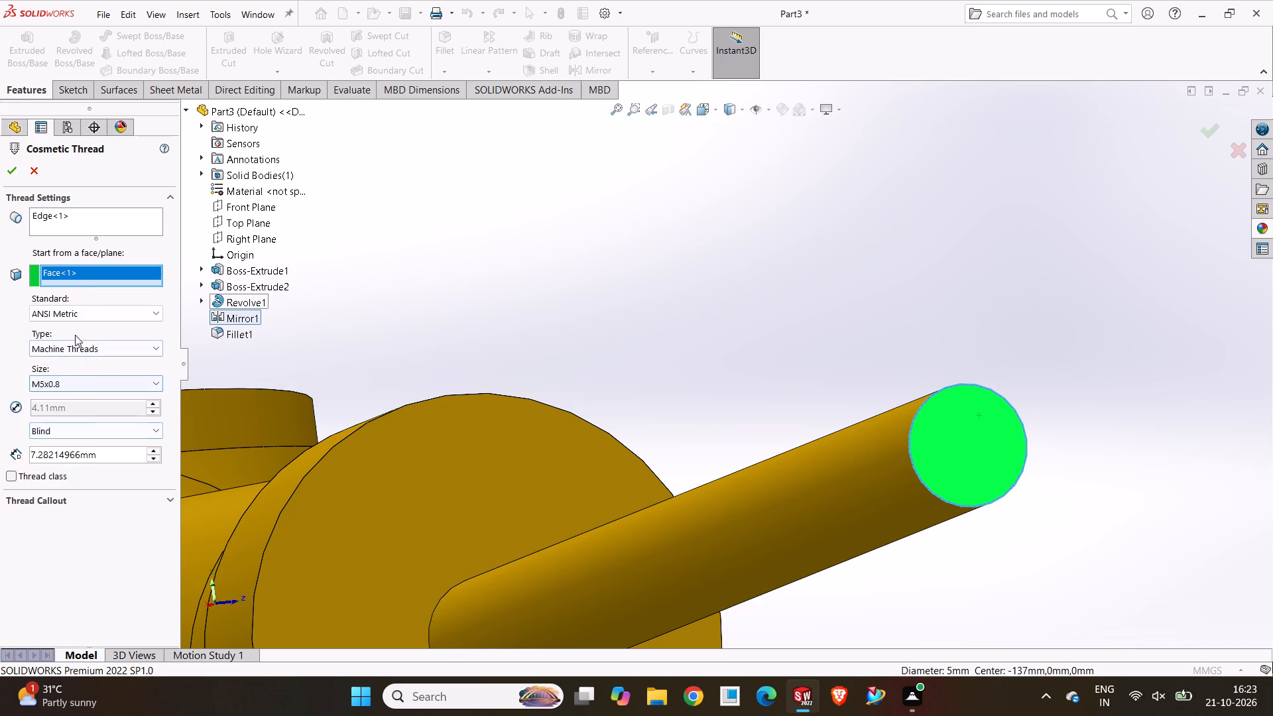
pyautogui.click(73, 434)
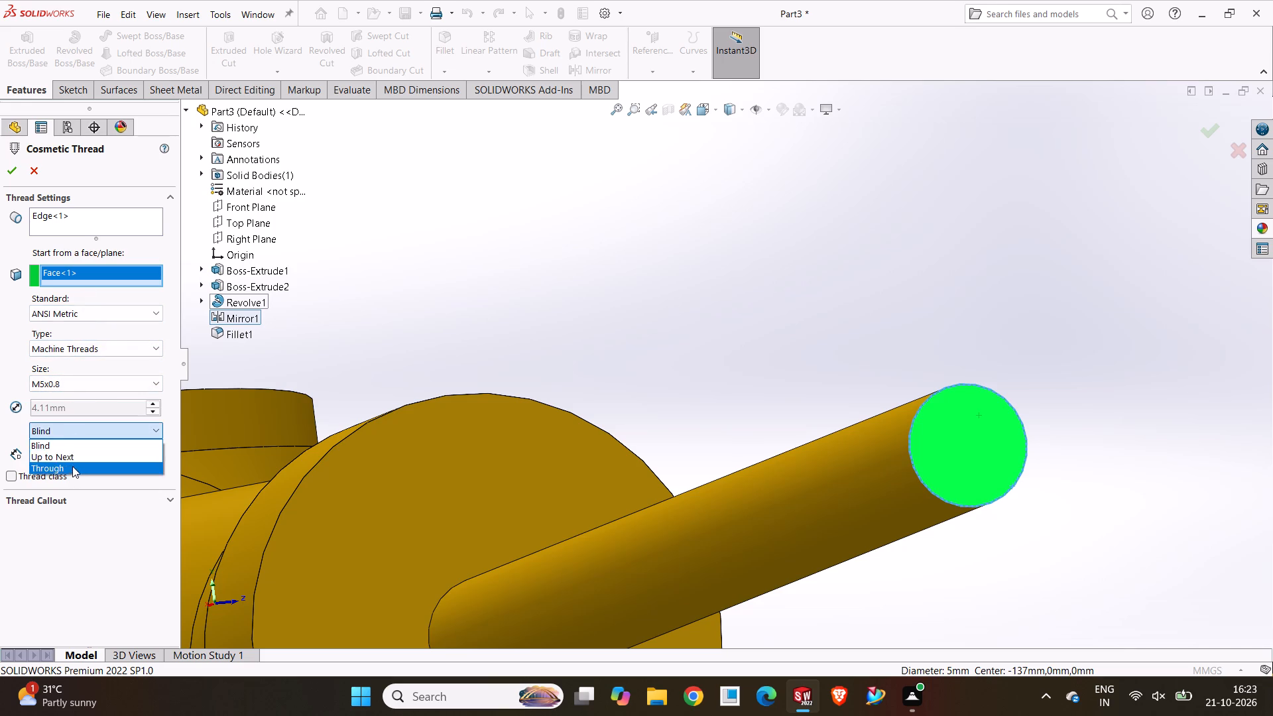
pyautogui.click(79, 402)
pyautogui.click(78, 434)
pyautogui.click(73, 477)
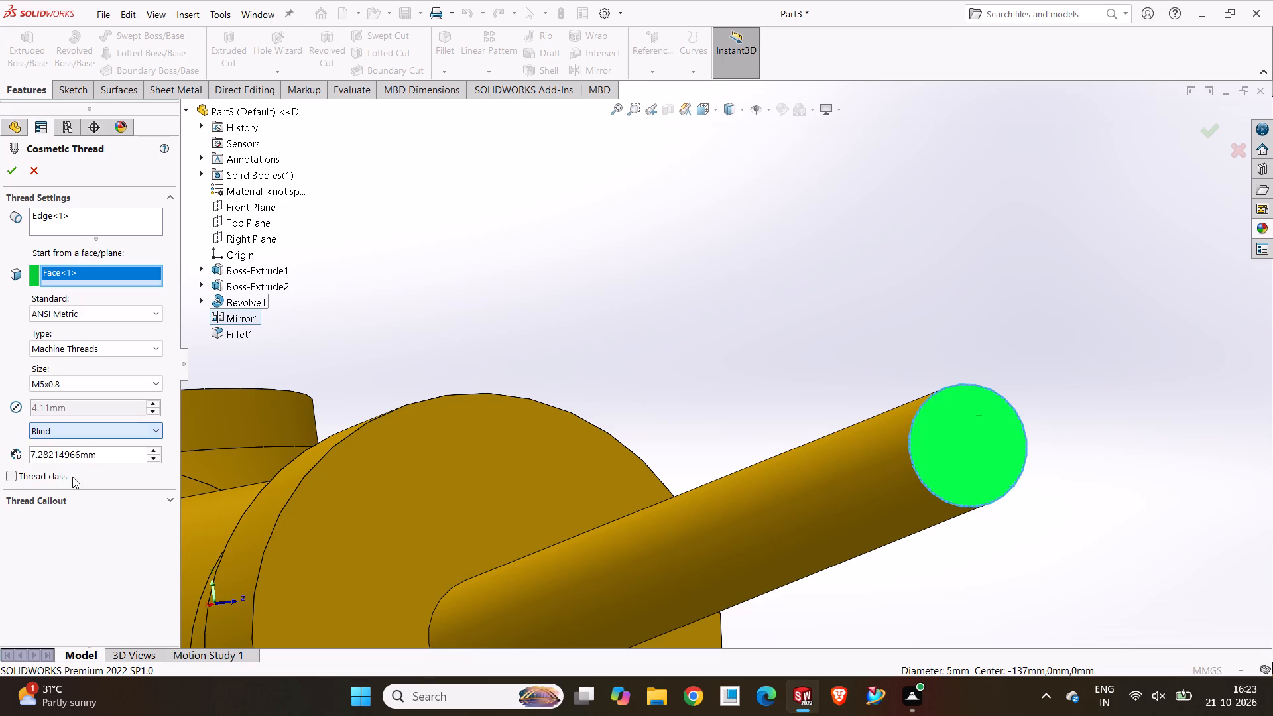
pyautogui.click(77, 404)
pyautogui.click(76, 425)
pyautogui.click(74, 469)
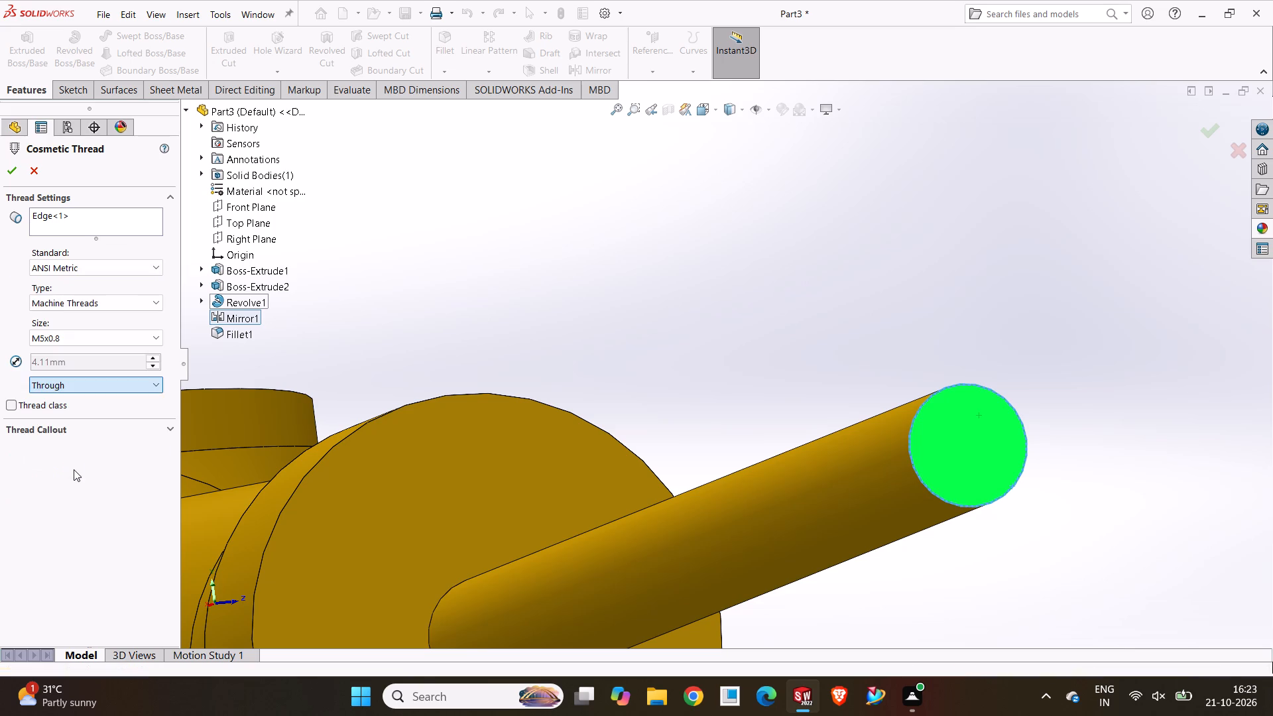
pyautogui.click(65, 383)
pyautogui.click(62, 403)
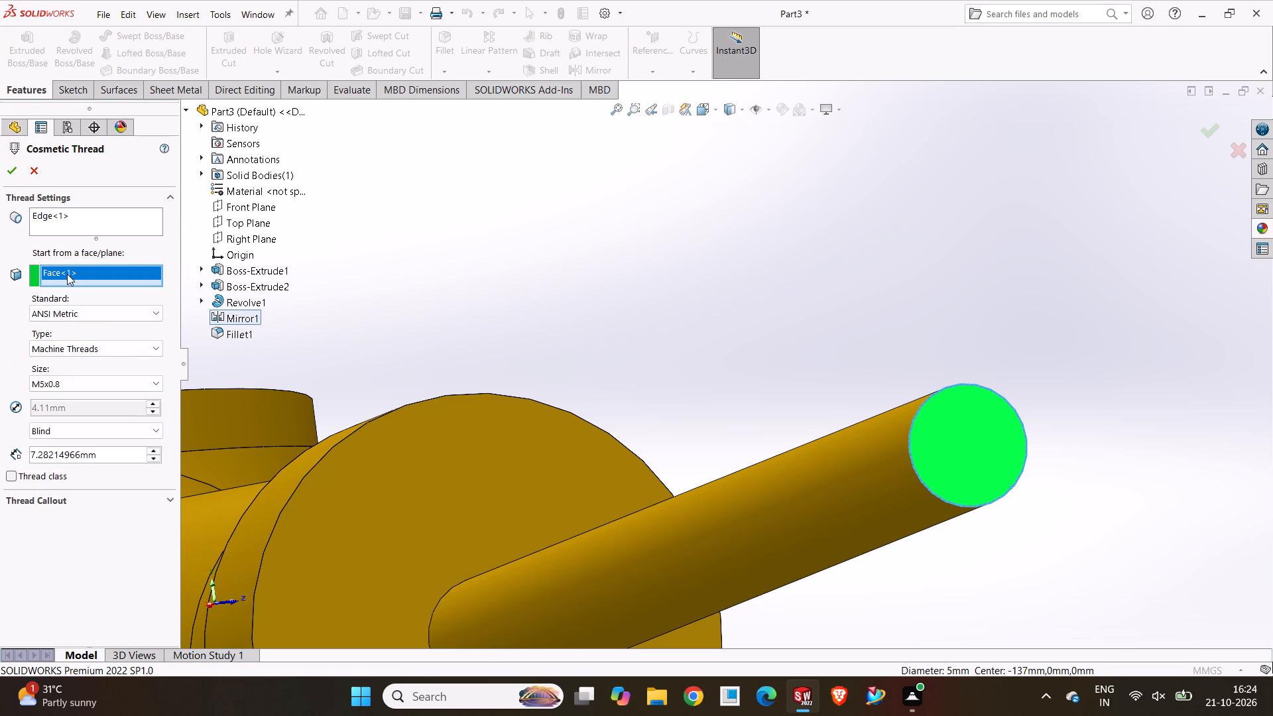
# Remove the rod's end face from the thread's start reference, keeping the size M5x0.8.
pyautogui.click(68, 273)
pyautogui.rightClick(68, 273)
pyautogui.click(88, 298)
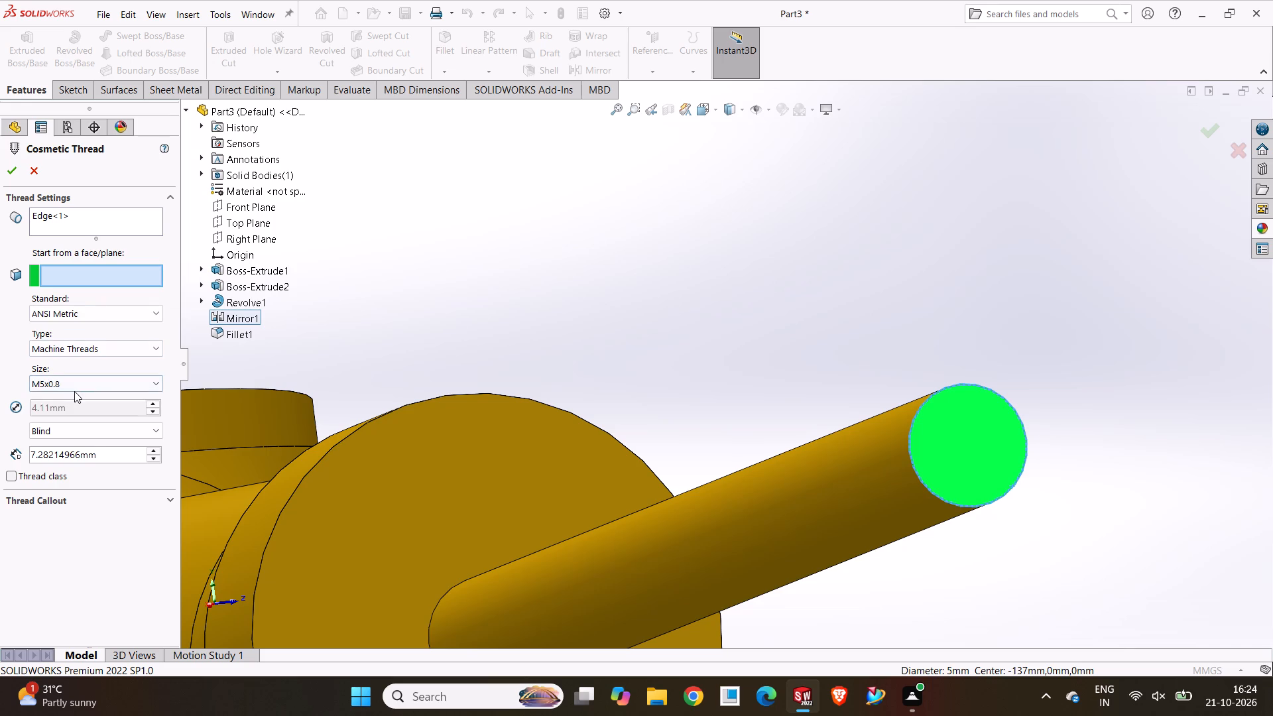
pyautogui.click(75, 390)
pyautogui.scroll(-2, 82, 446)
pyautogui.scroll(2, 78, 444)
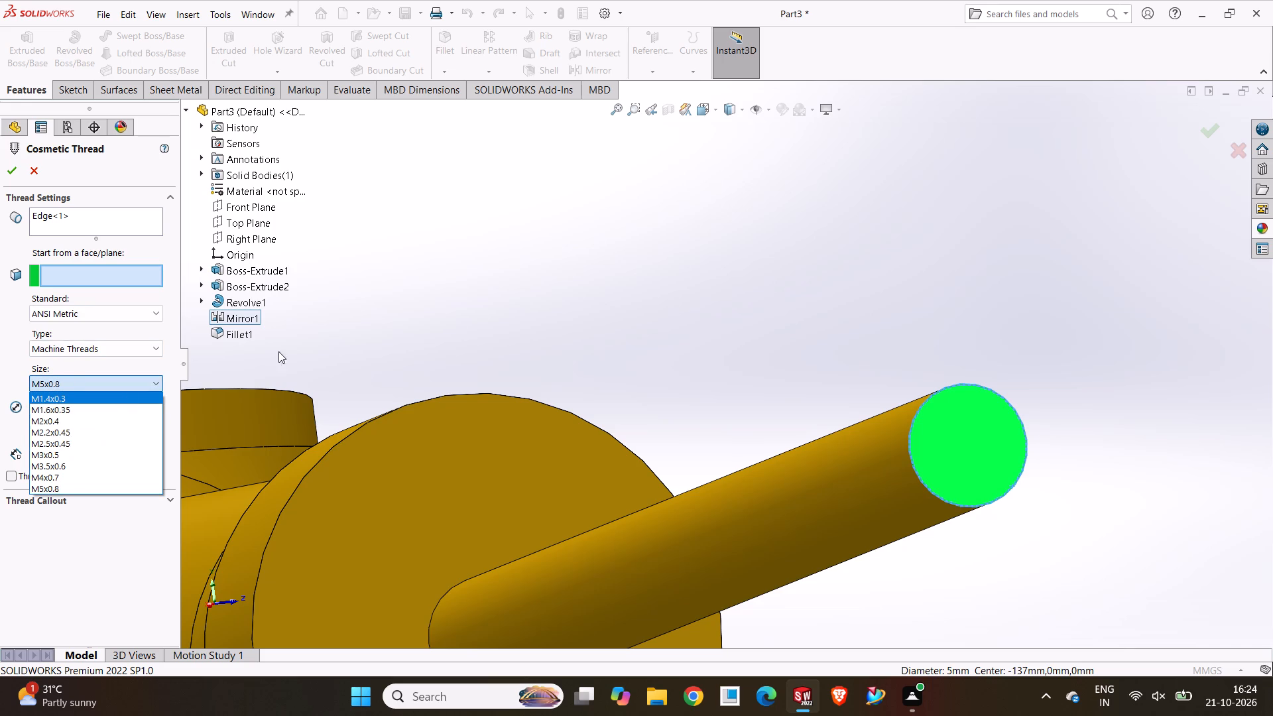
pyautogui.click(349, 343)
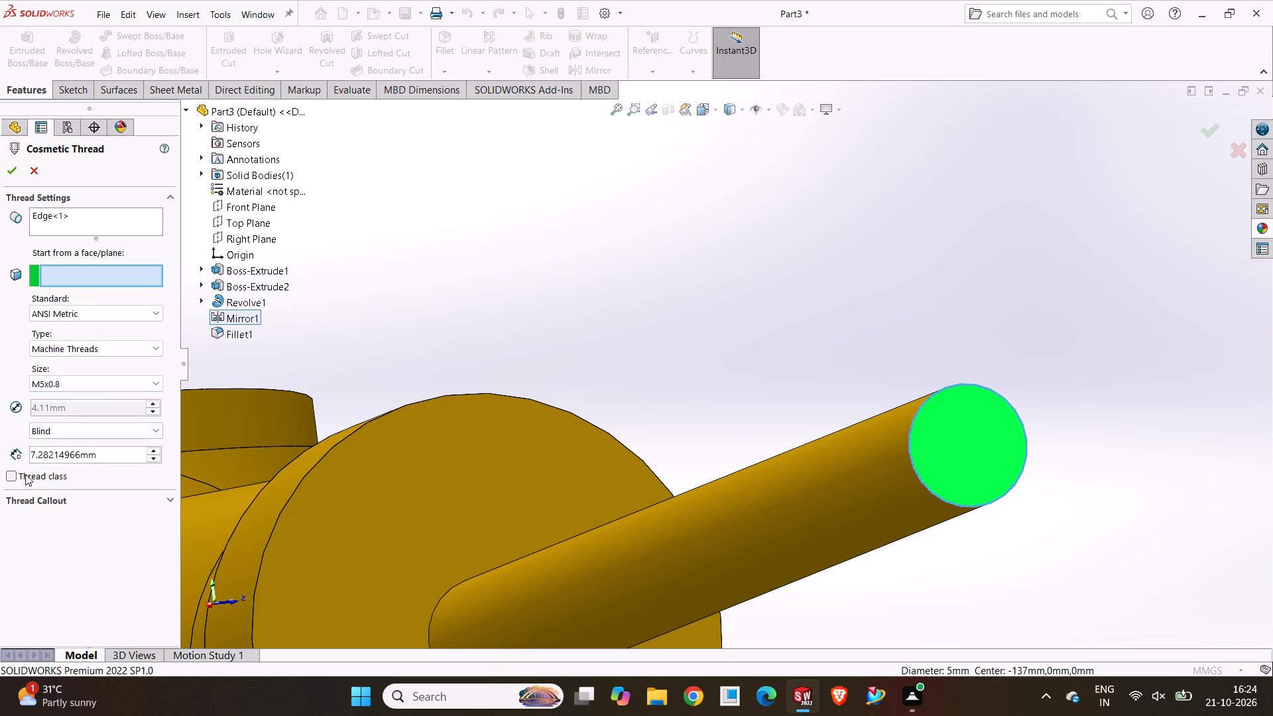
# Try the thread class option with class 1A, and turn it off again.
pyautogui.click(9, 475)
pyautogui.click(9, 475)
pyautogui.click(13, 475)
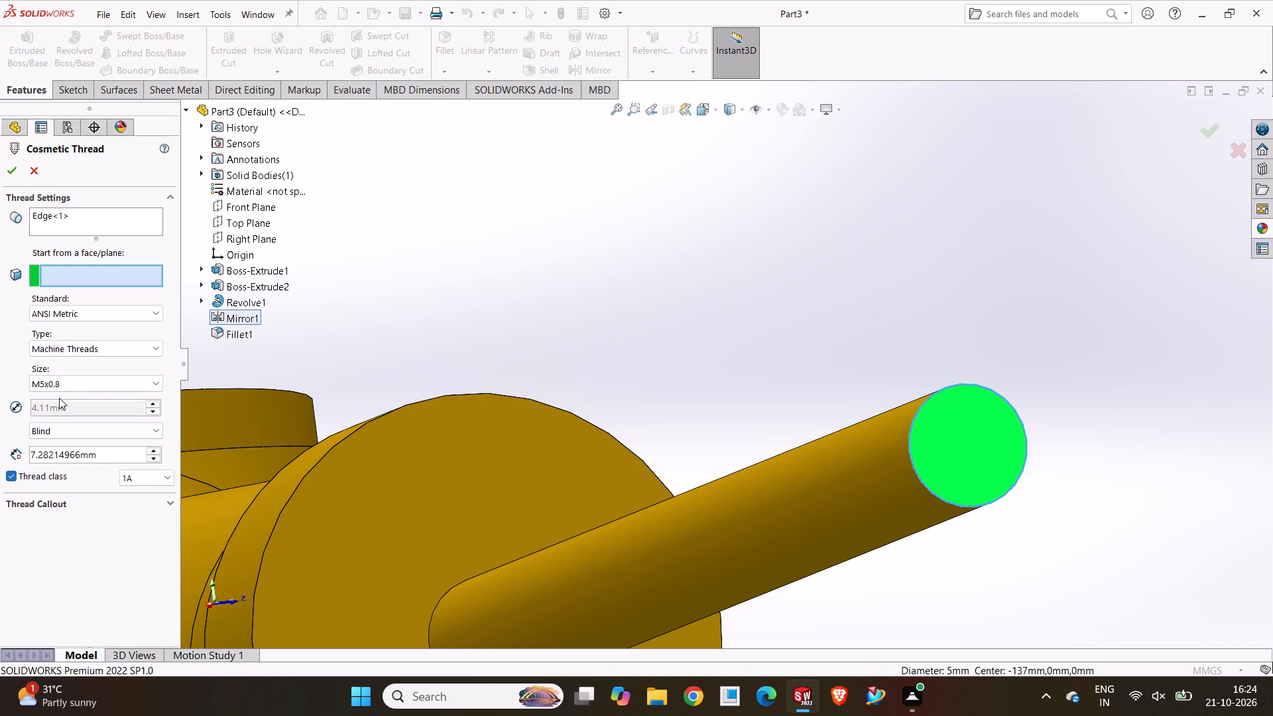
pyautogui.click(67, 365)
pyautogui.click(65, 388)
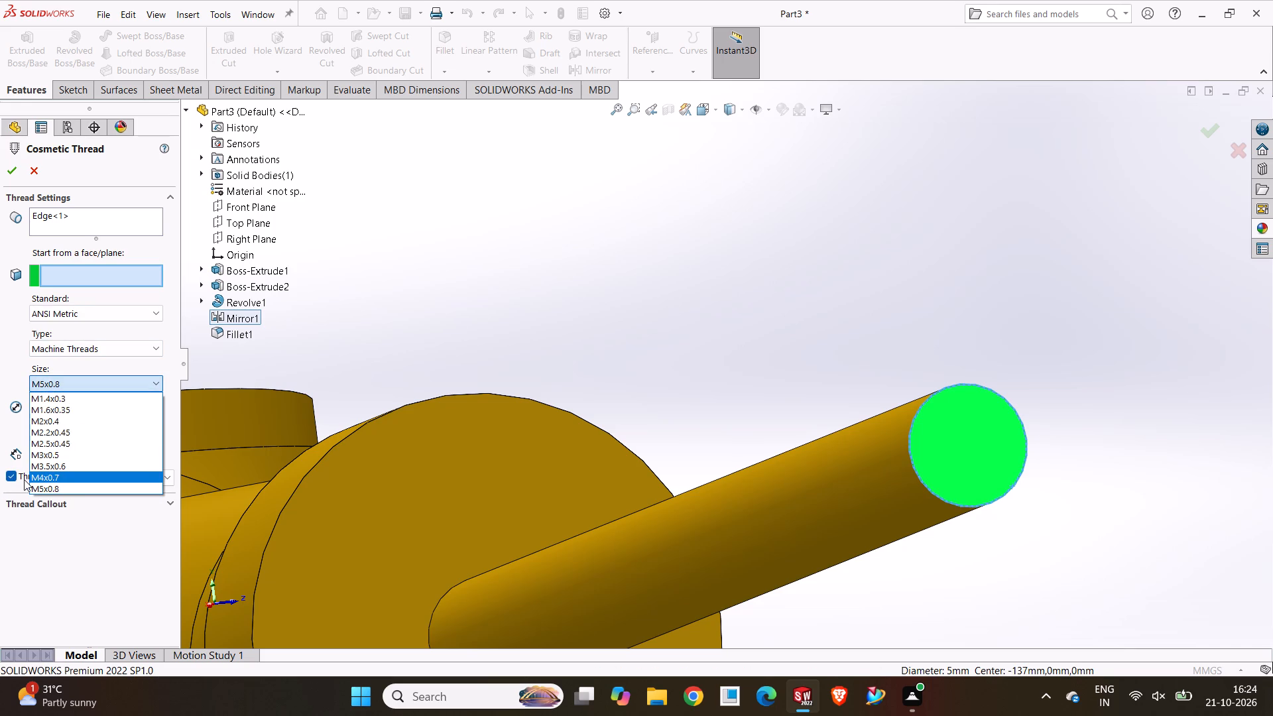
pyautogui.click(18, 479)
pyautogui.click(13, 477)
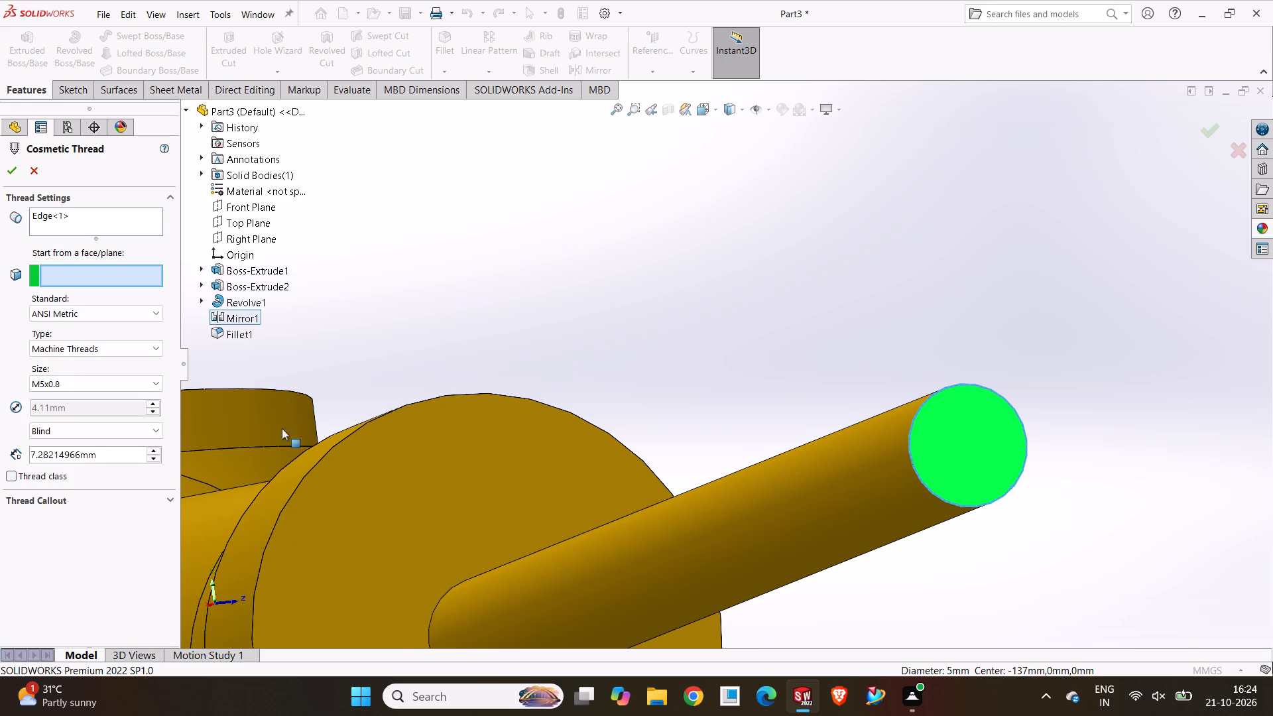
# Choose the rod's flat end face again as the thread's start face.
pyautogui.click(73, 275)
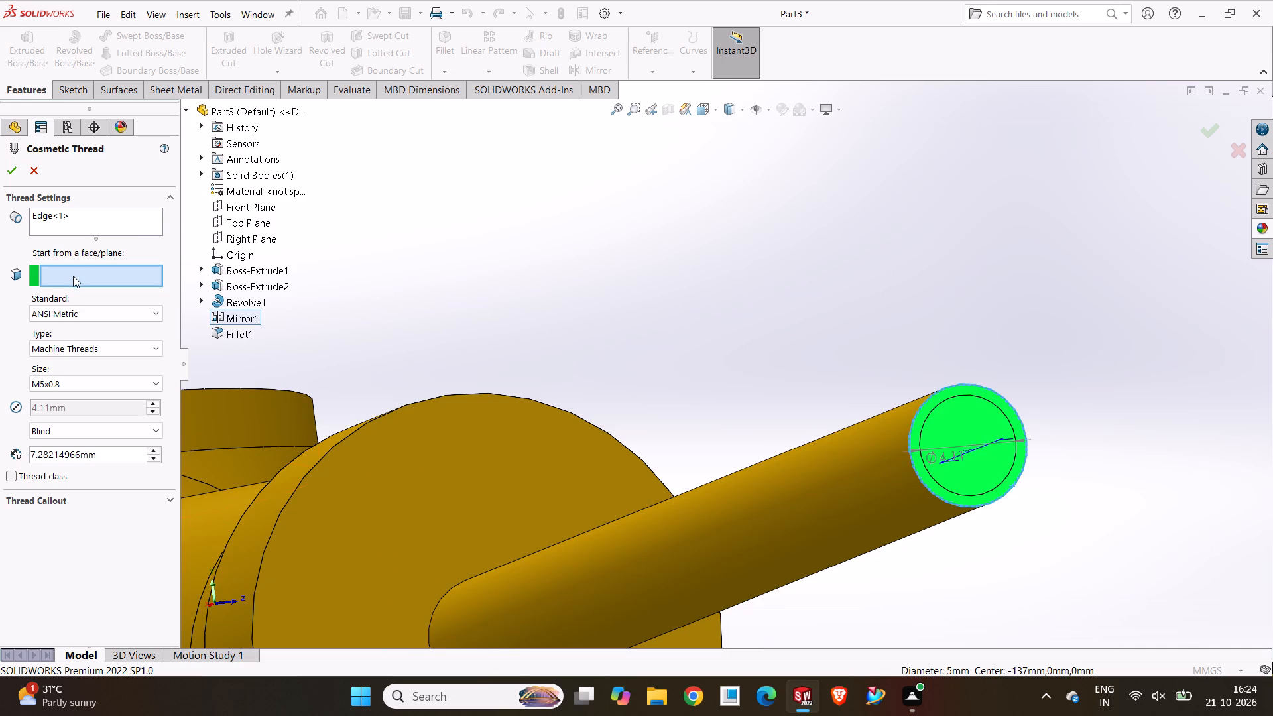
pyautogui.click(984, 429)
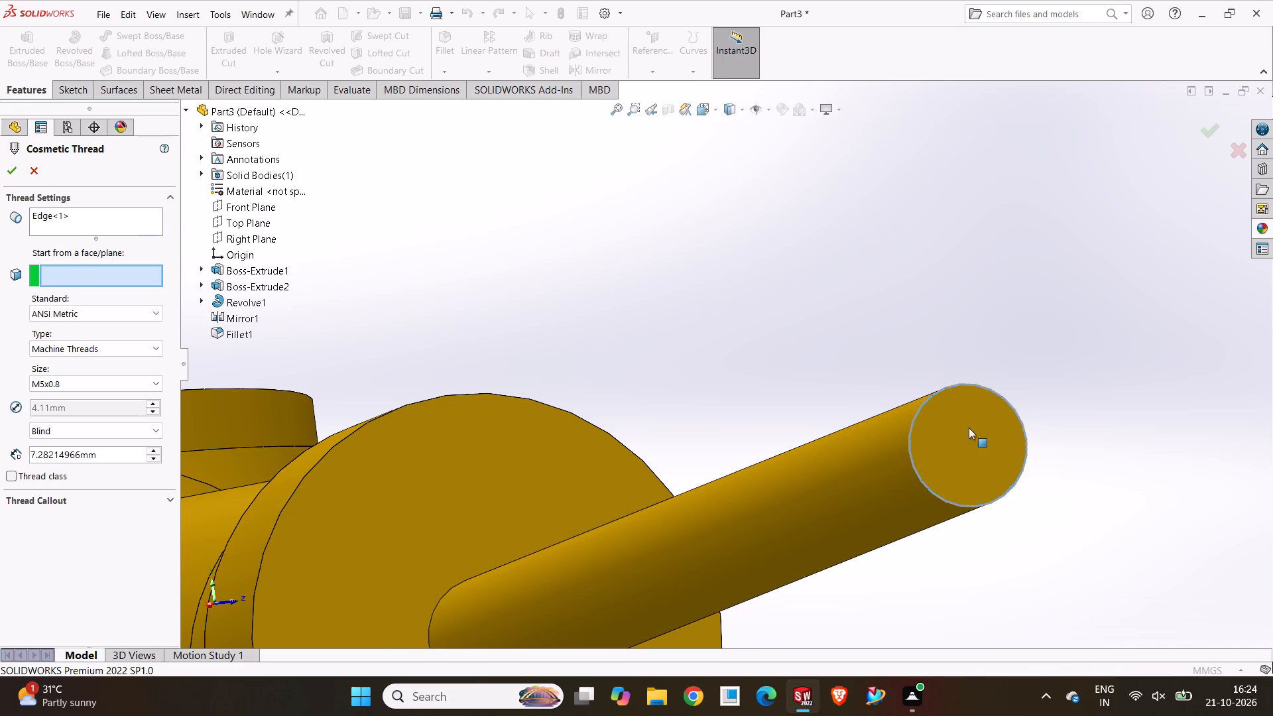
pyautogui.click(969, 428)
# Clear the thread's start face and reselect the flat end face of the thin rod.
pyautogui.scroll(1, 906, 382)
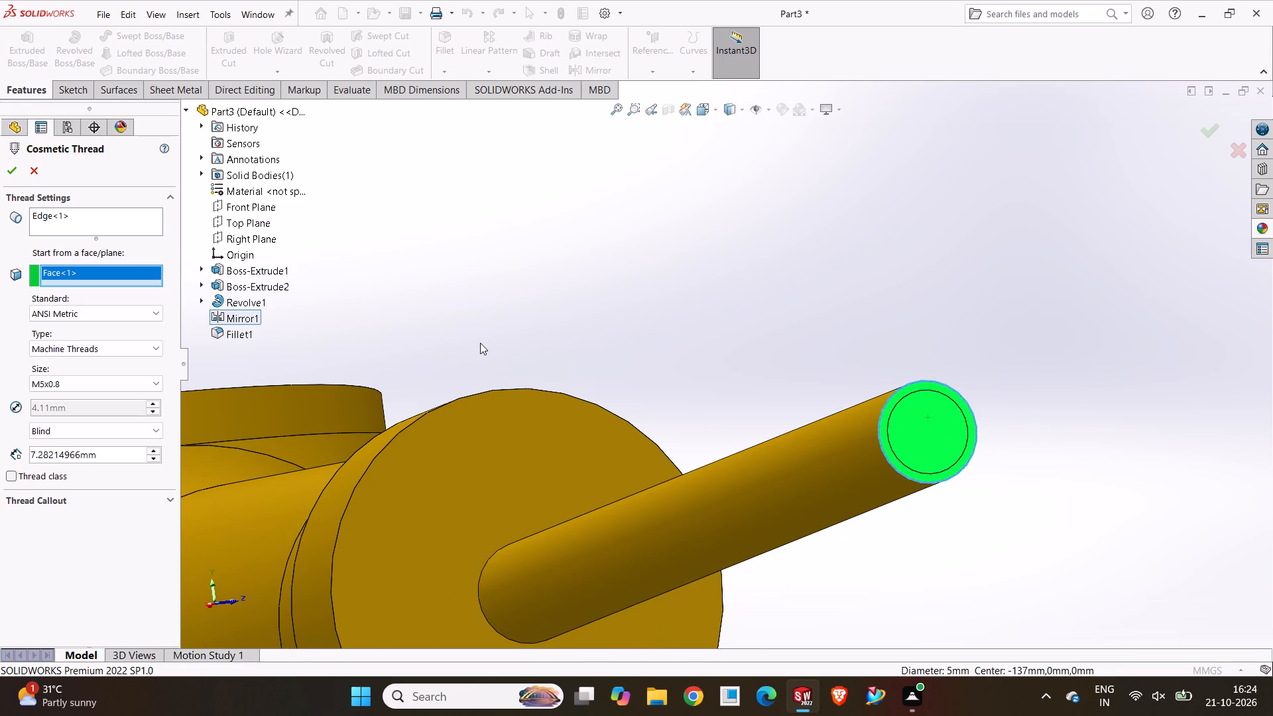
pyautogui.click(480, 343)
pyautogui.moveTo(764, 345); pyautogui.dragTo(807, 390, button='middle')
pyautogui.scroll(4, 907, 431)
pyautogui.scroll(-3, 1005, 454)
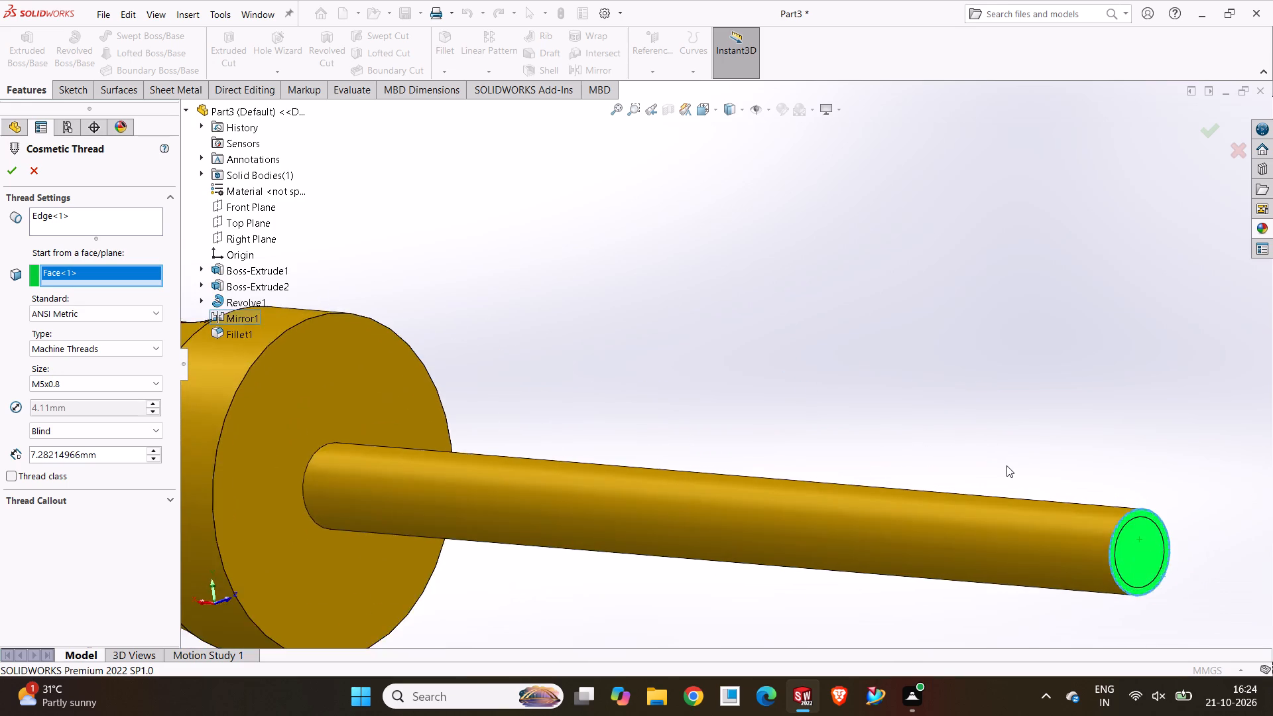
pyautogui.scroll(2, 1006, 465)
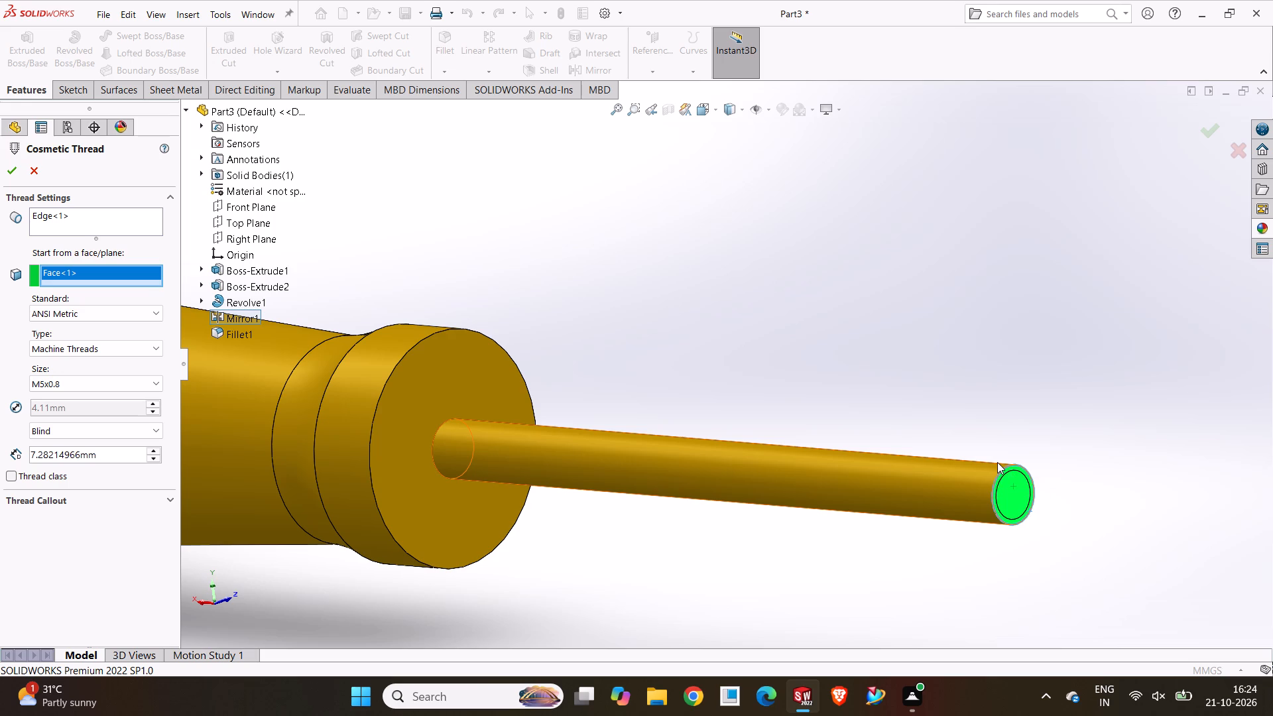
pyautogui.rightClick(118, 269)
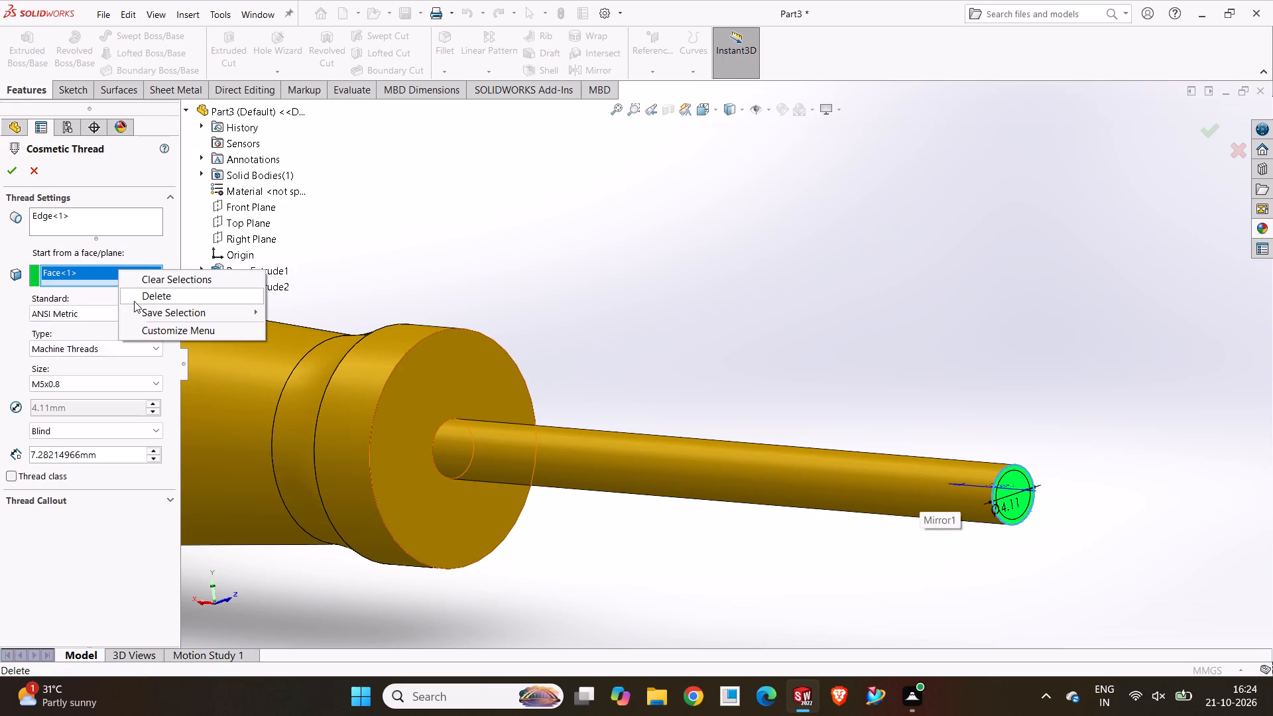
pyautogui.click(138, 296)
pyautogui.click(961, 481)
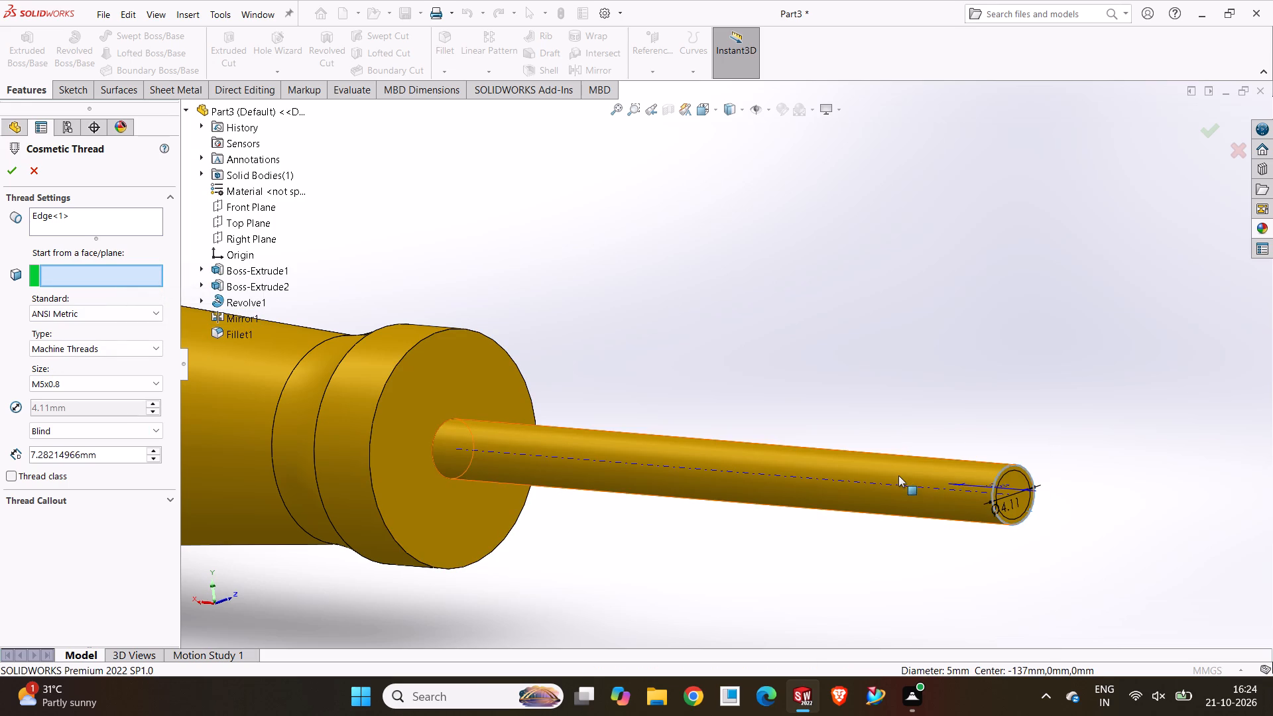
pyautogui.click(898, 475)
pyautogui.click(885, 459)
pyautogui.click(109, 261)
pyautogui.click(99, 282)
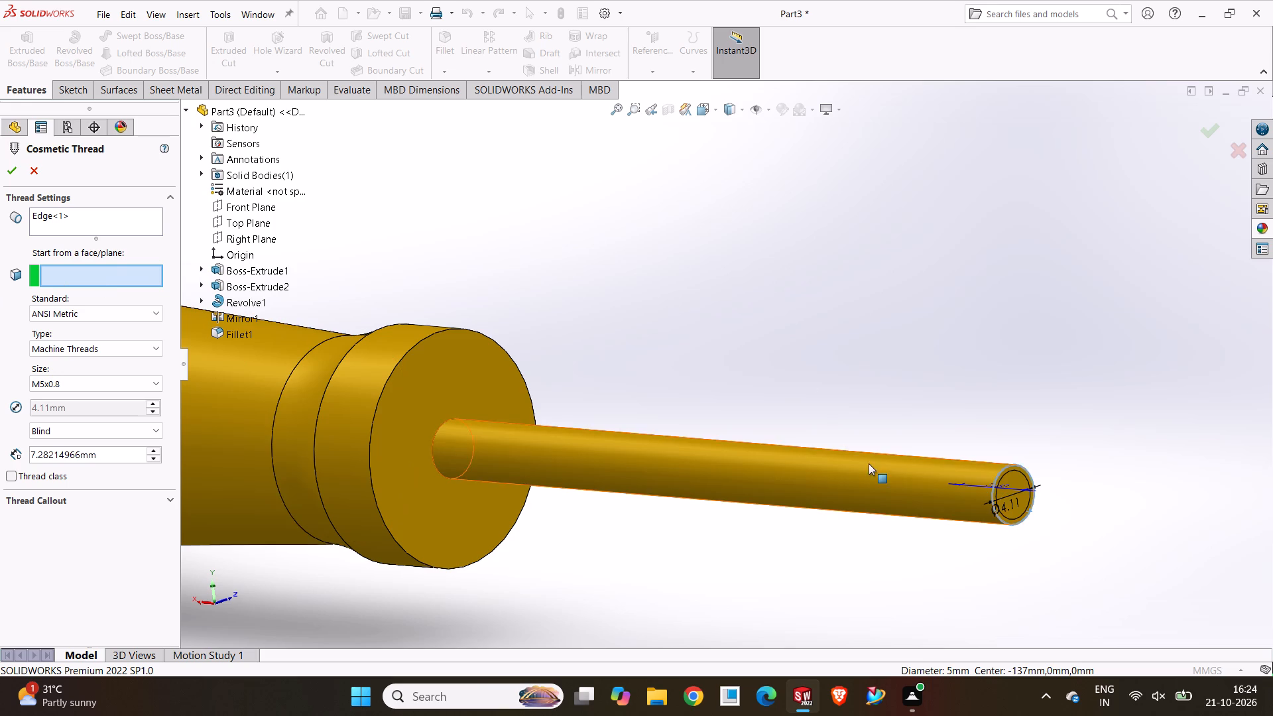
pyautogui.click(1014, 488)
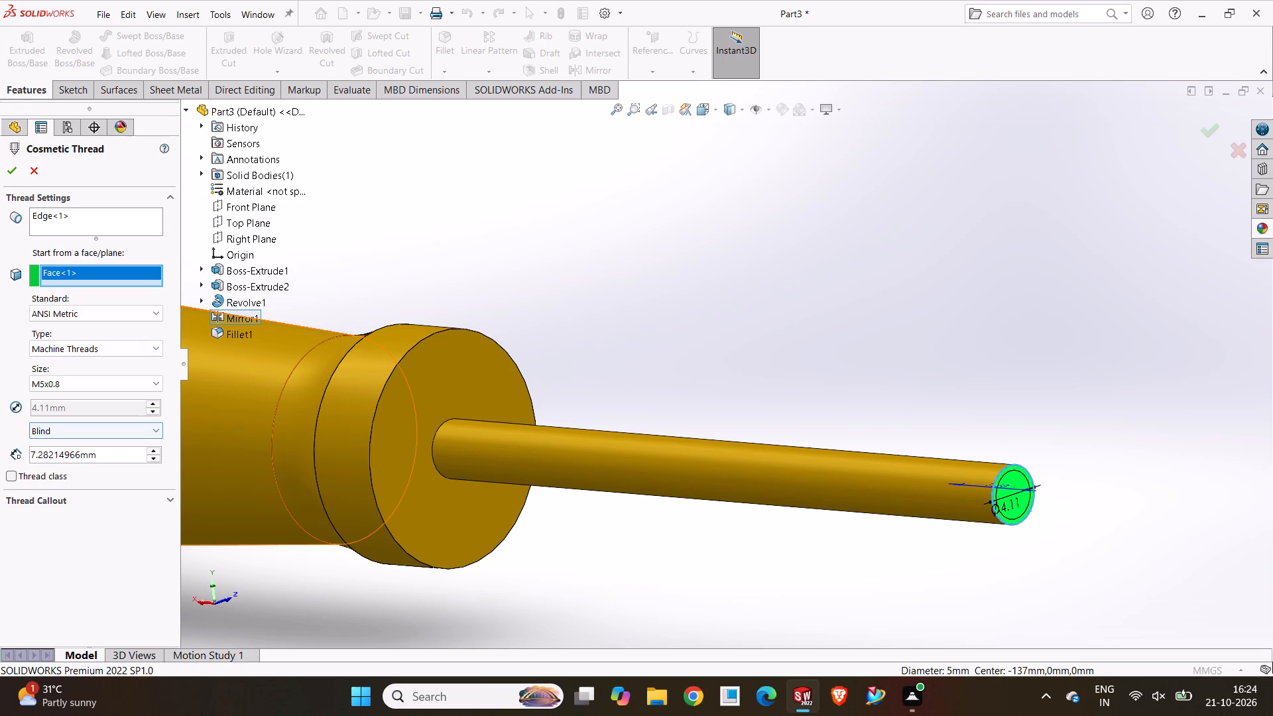
# Set the blind cosmetic thread's depth to 5 mm.
pyautogui.moveTo(100, 455); pyautogui.dragTo(28, 474)
pyautogui.press('5')
pyautogui.press('Return')
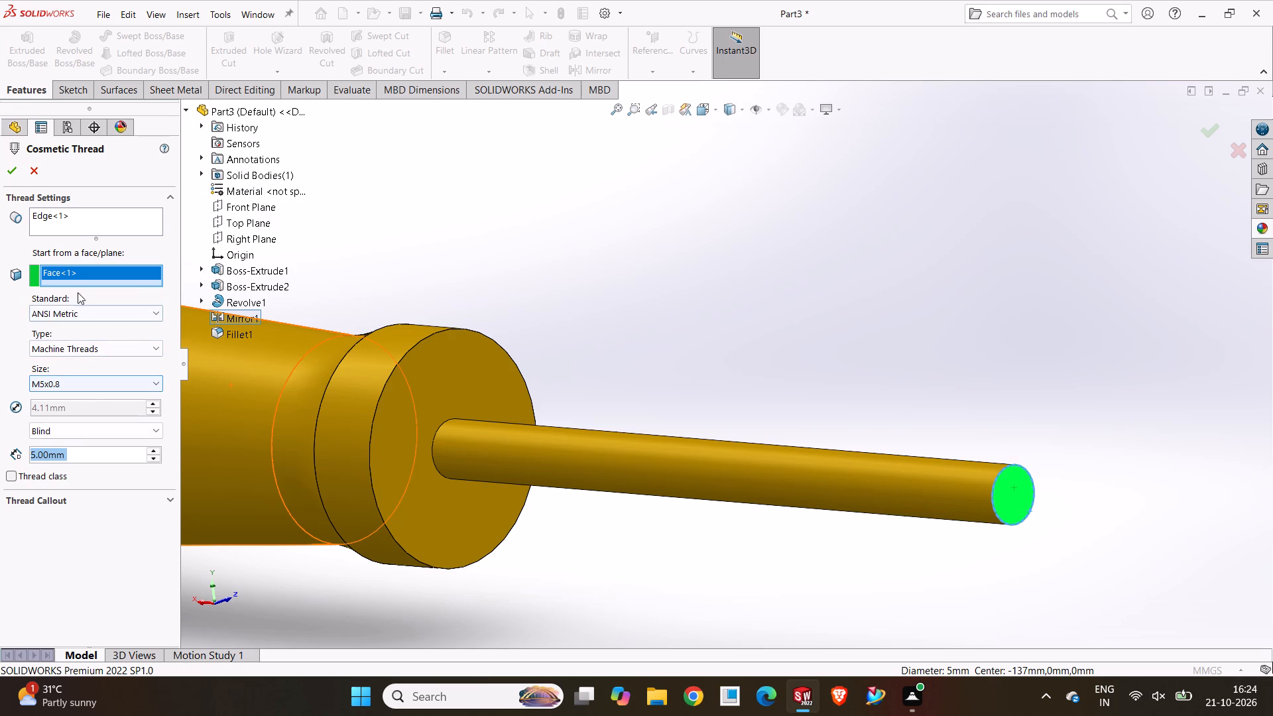
# Accept the blind M5x0.8 cosmetic thread at the end of the thin rod.
pyautogui.click(11, 170)
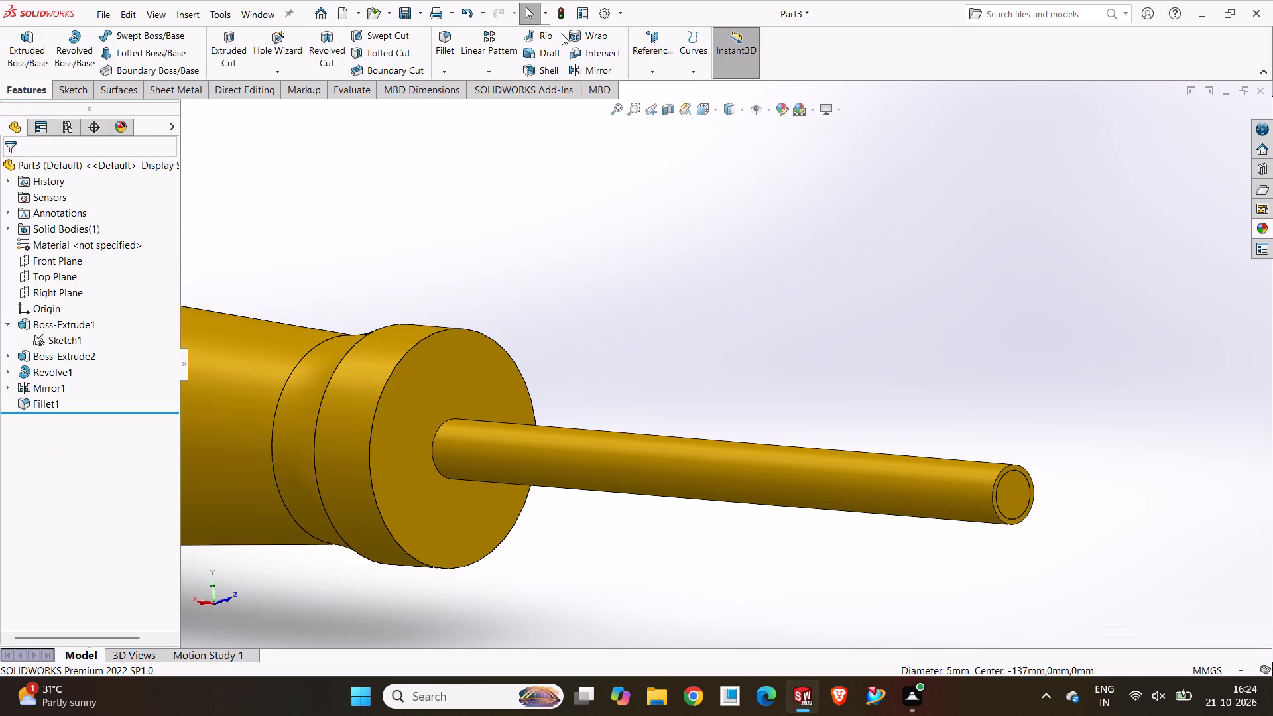
# Enable the display of shaded cosmetic threads in the document's detailing properties.
pyautogui.click(597, 15)
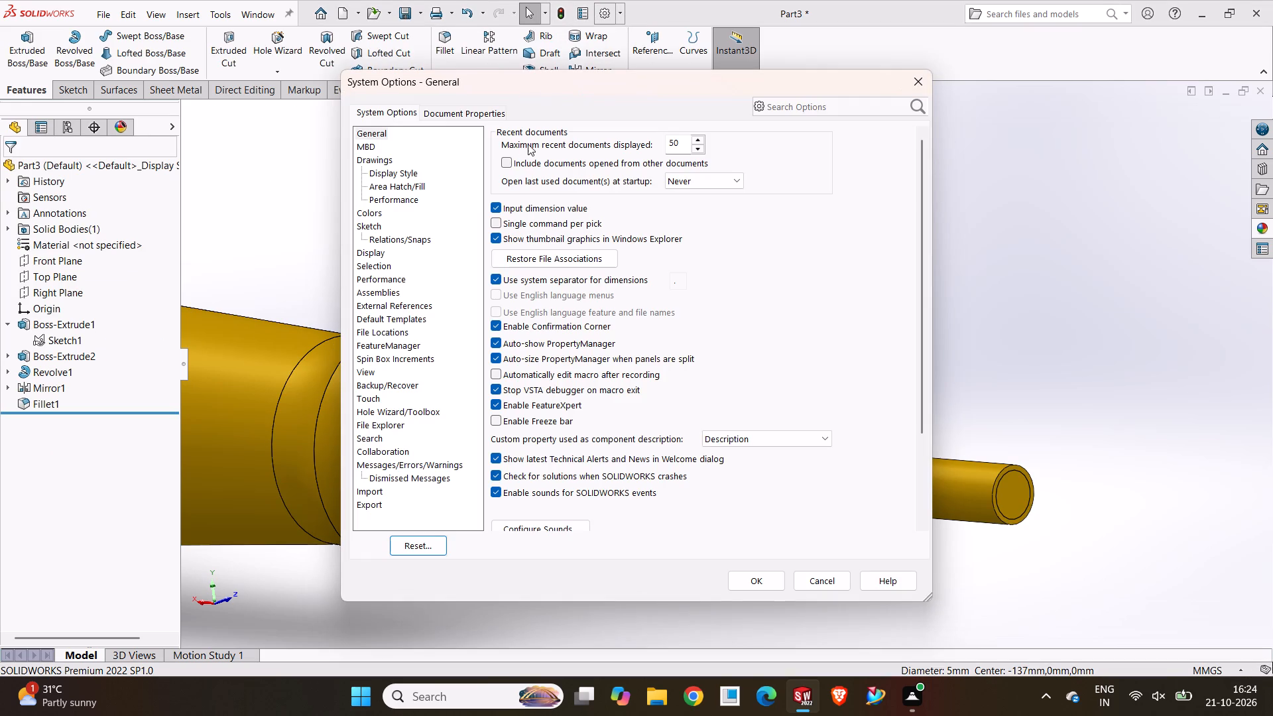
pyautogui.click(492, 105)
pyautogui.click(491, 105)
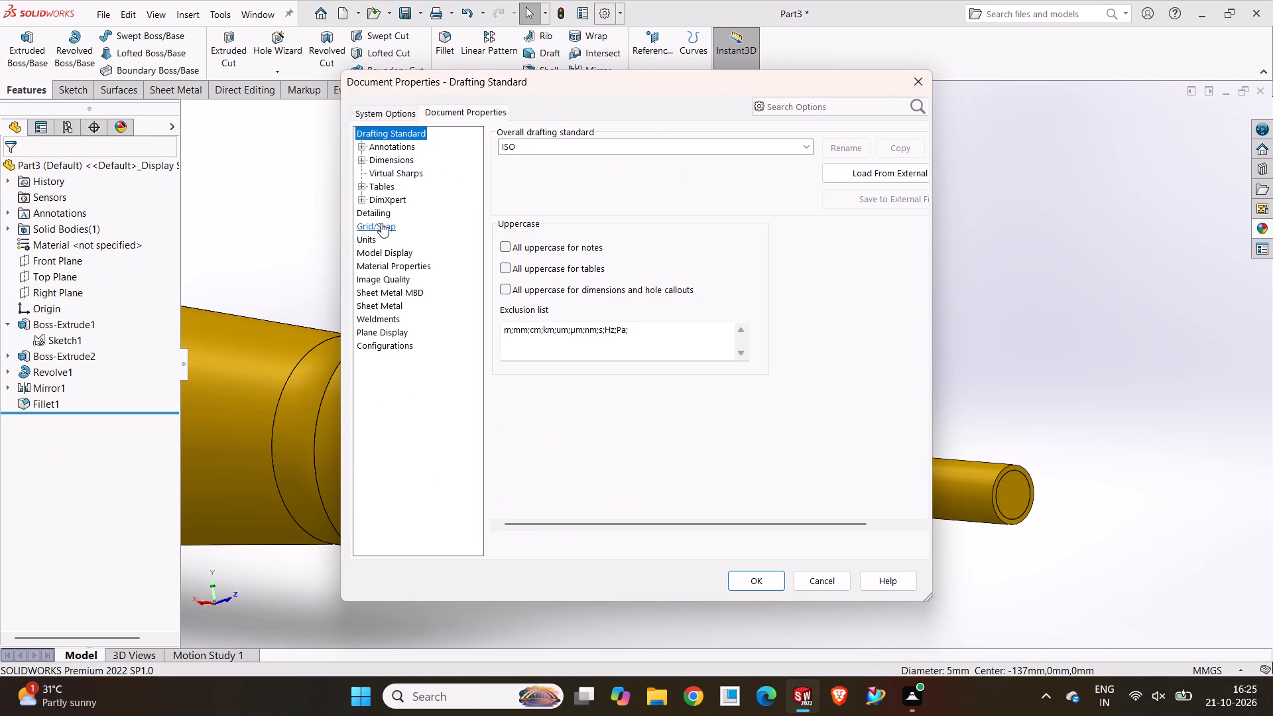
pyautogui.click(381, 214)
pyautogui.click(605, 150)
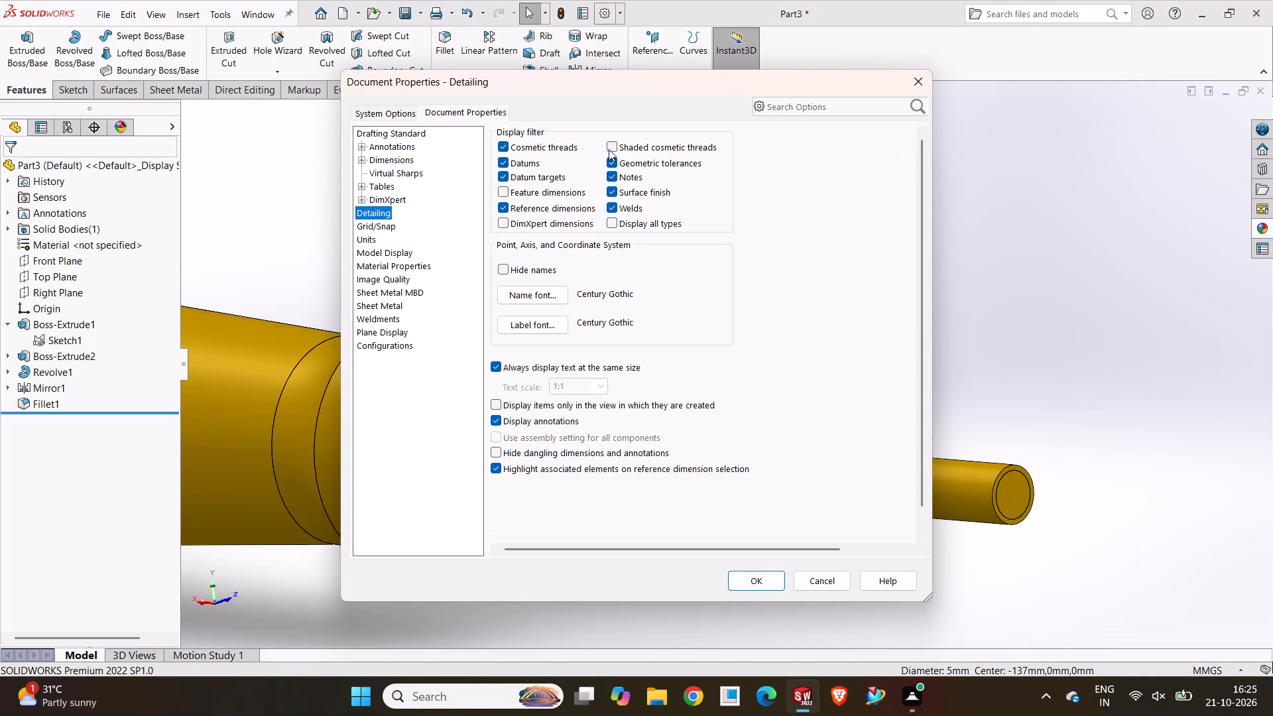
pyautogui.click(609, 149)
pyautogui.click(772, 589)
pyautogui.click(772, 588)
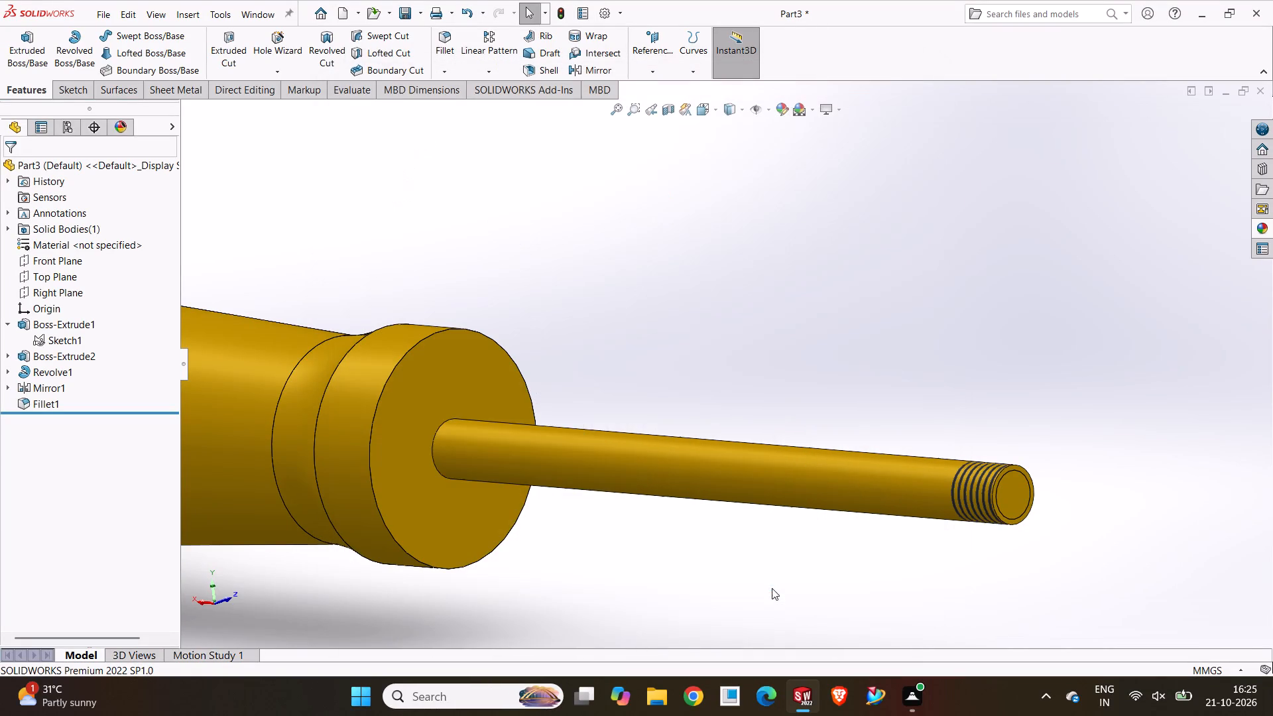
pyautogui.click(855, 385)
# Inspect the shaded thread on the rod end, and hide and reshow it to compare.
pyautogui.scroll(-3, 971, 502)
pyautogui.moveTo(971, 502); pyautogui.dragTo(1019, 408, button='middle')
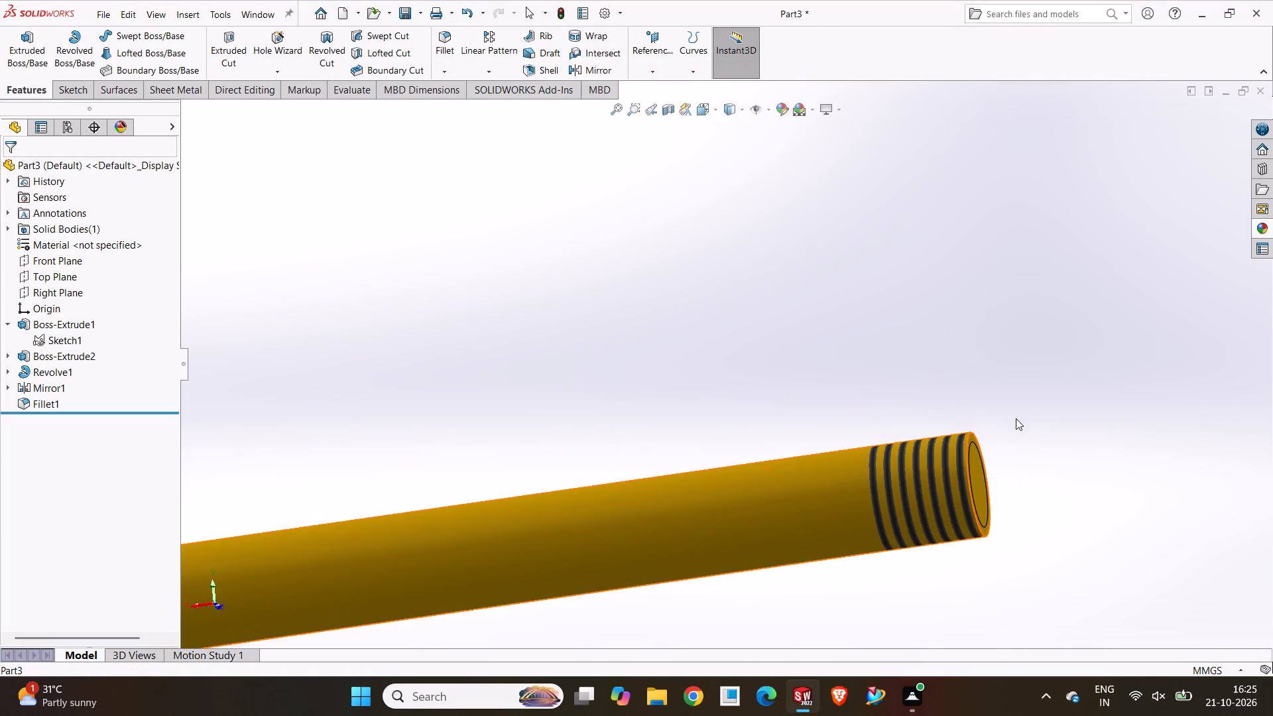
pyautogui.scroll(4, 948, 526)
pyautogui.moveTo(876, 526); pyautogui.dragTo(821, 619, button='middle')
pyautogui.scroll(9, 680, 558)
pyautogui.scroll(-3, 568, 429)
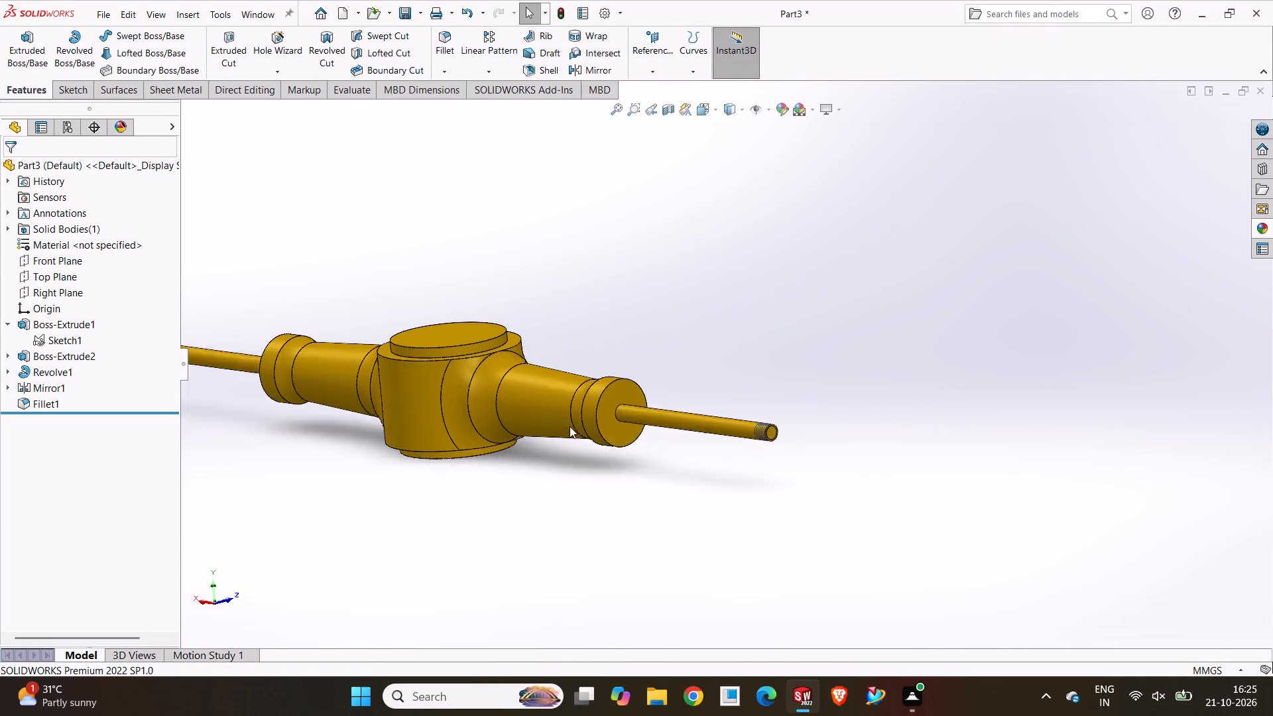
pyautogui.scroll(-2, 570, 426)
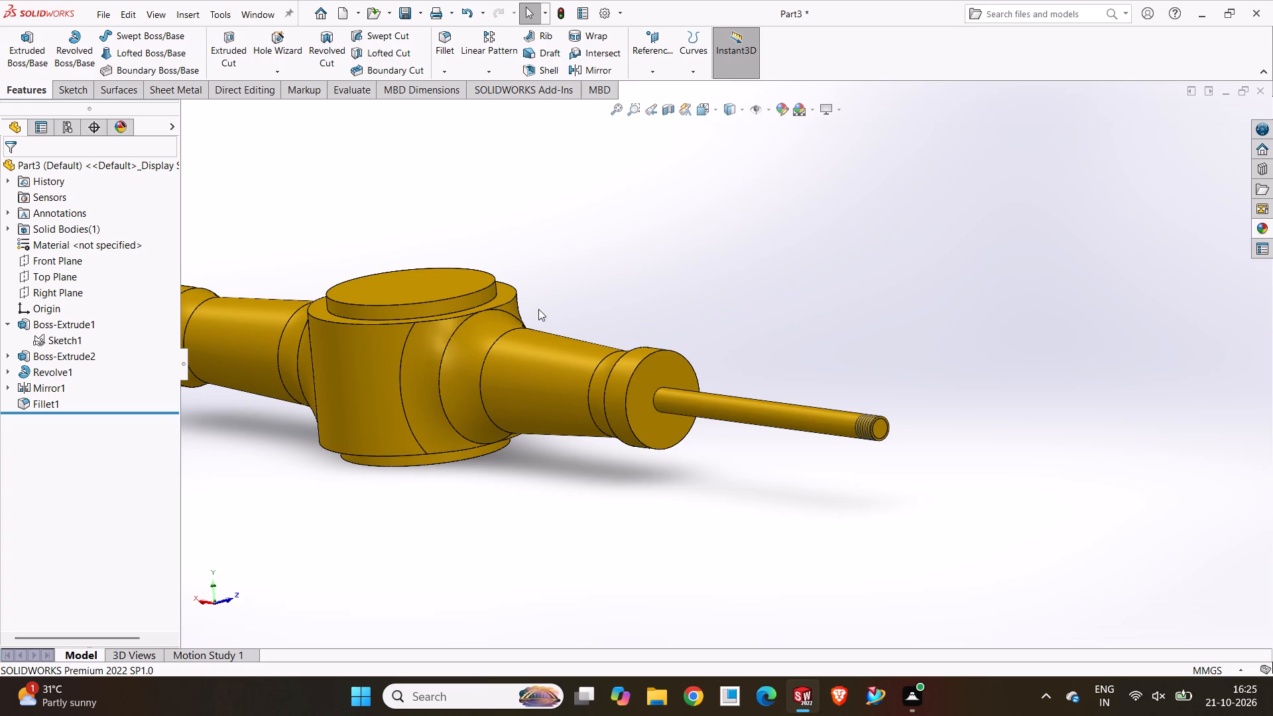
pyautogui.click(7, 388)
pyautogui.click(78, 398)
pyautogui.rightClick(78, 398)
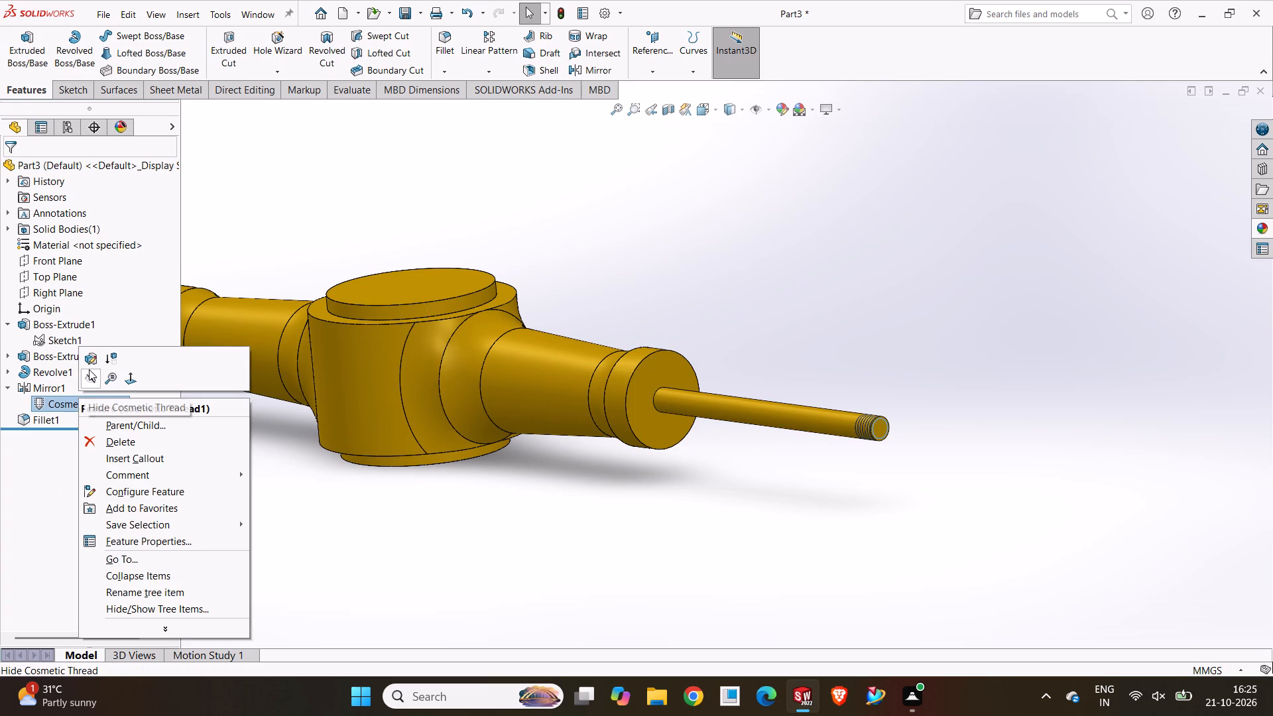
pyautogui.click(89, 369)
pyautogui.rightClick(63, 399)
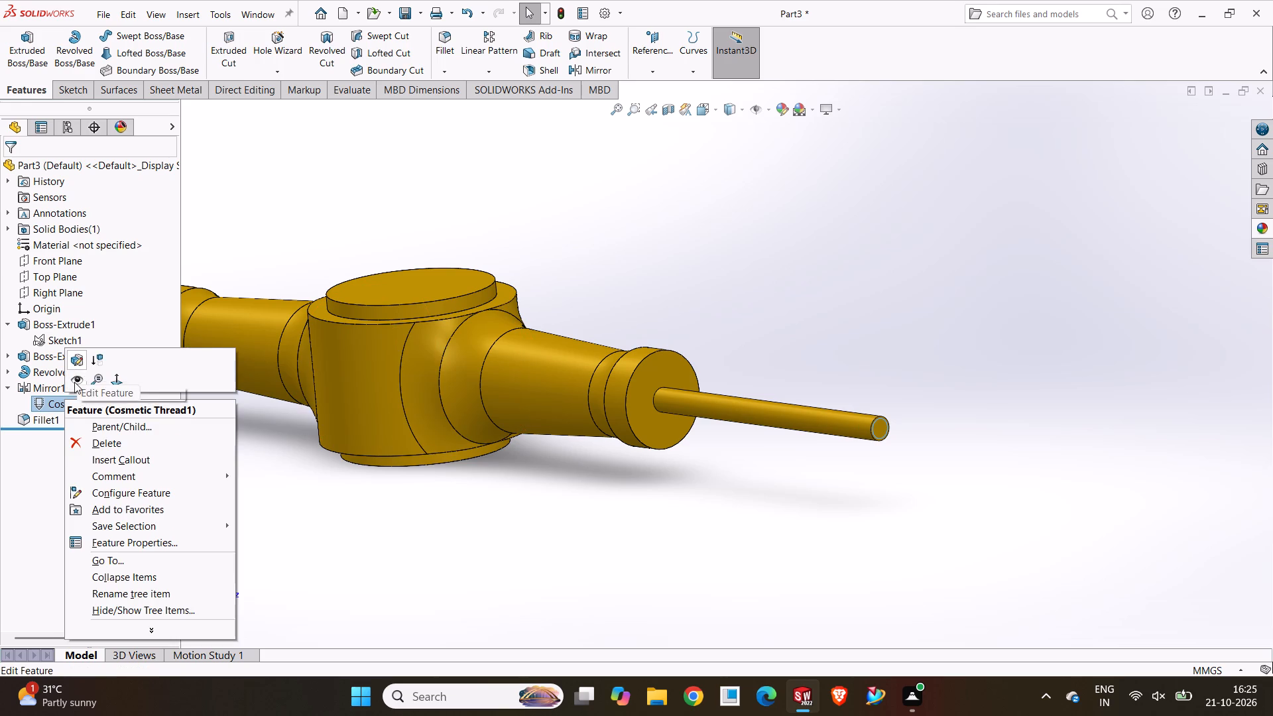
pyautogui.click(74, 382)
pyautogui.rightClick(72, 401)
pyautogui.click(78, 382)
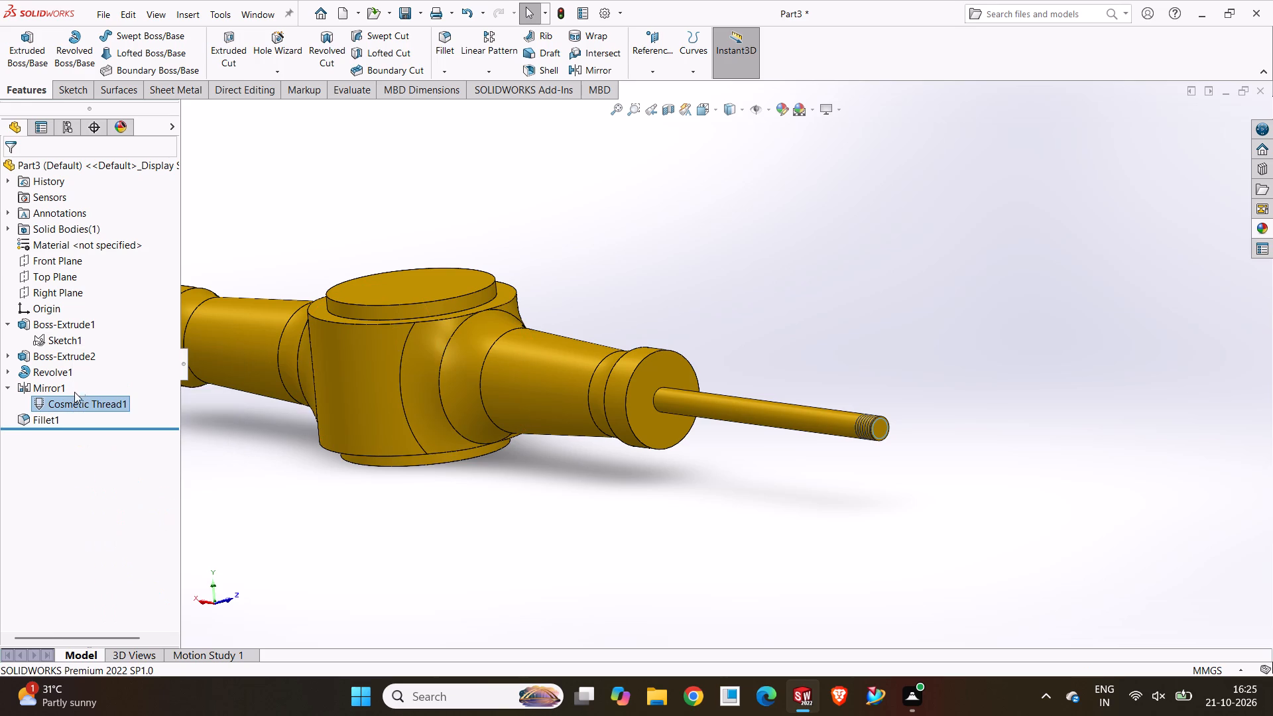
# Edit the cosmetic thread on the rod end and set its blind depth to 10 mm.
pyautogui.rightClick(62, 400)
pyautogui.click(82, 369)
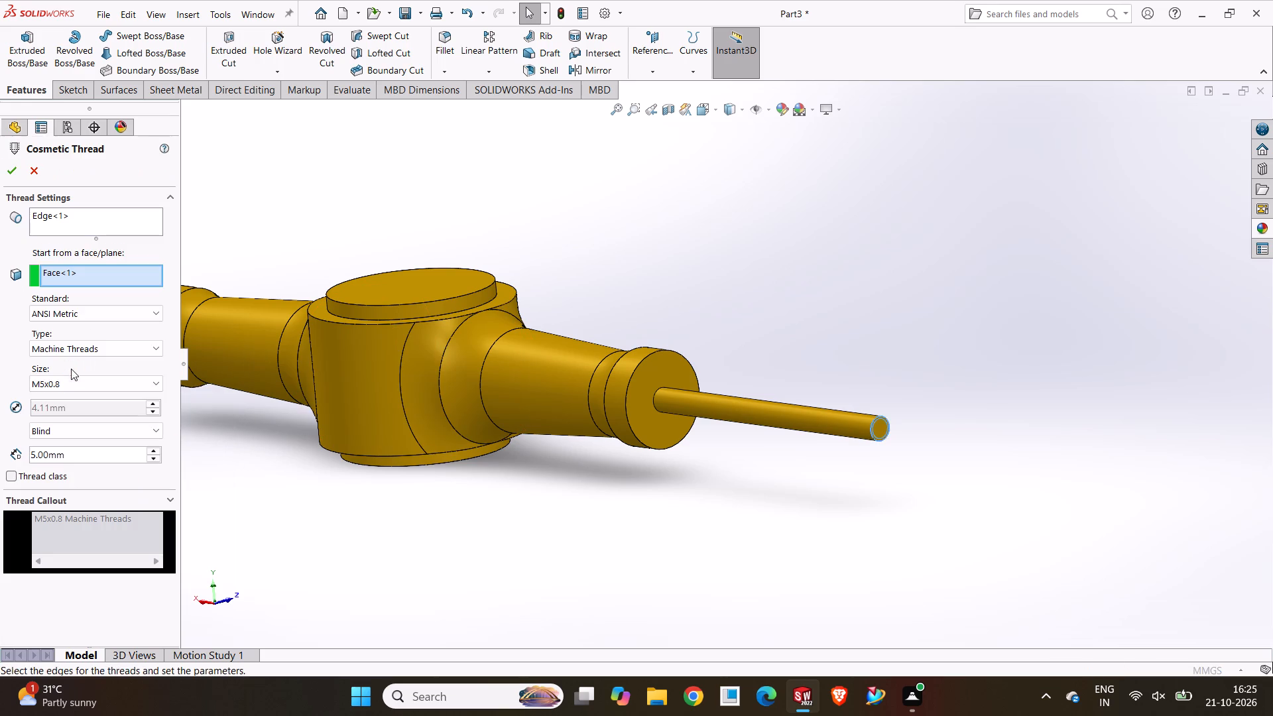
pyautogui.moveTo(107, 451); pyautogui.dragTo(64, 459)
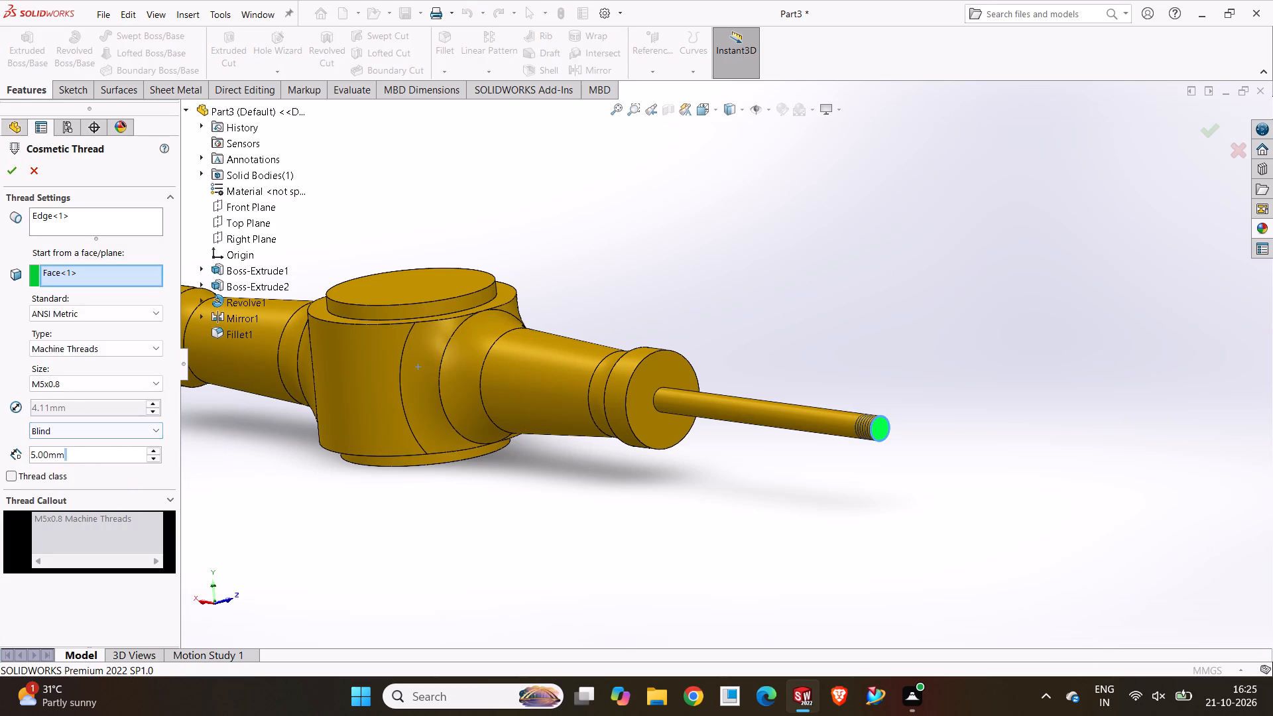
pyautogui.moveTo(64, 459); pyautogui.dragTo(0, 469)
pyautogui.write('10')
pyautogui.press('Return')
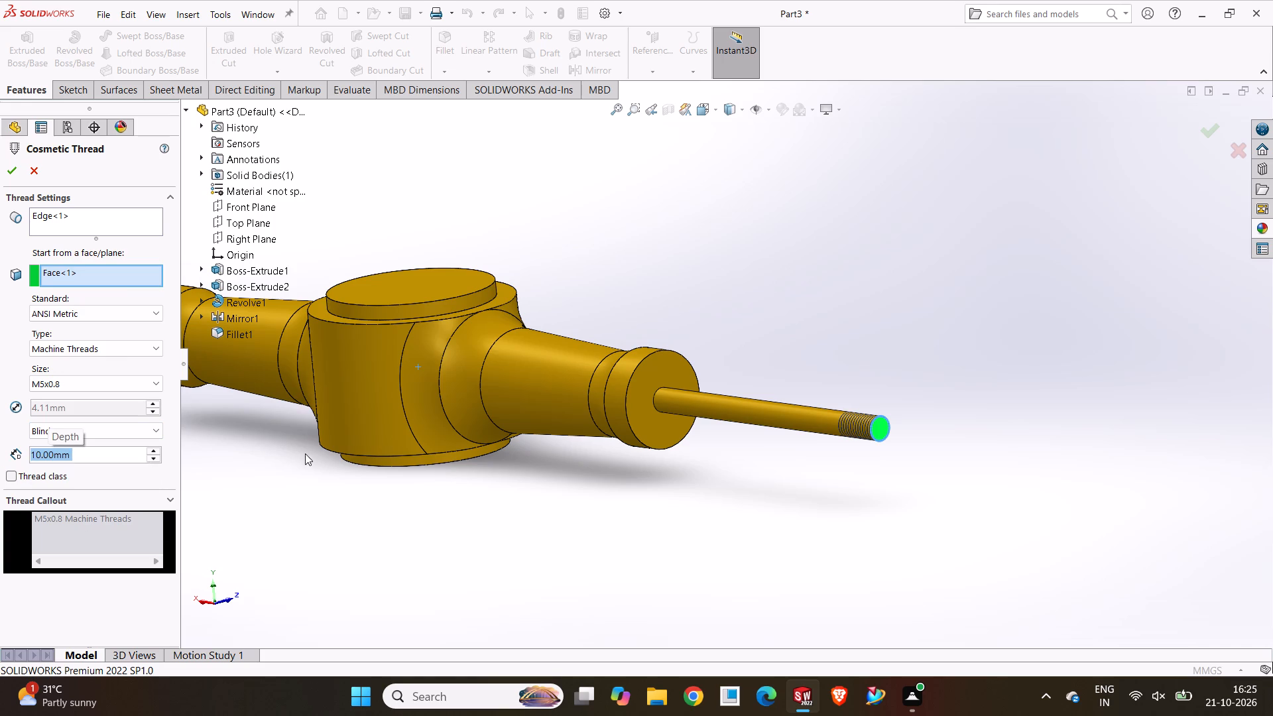
pyautogui.click(14, 173)
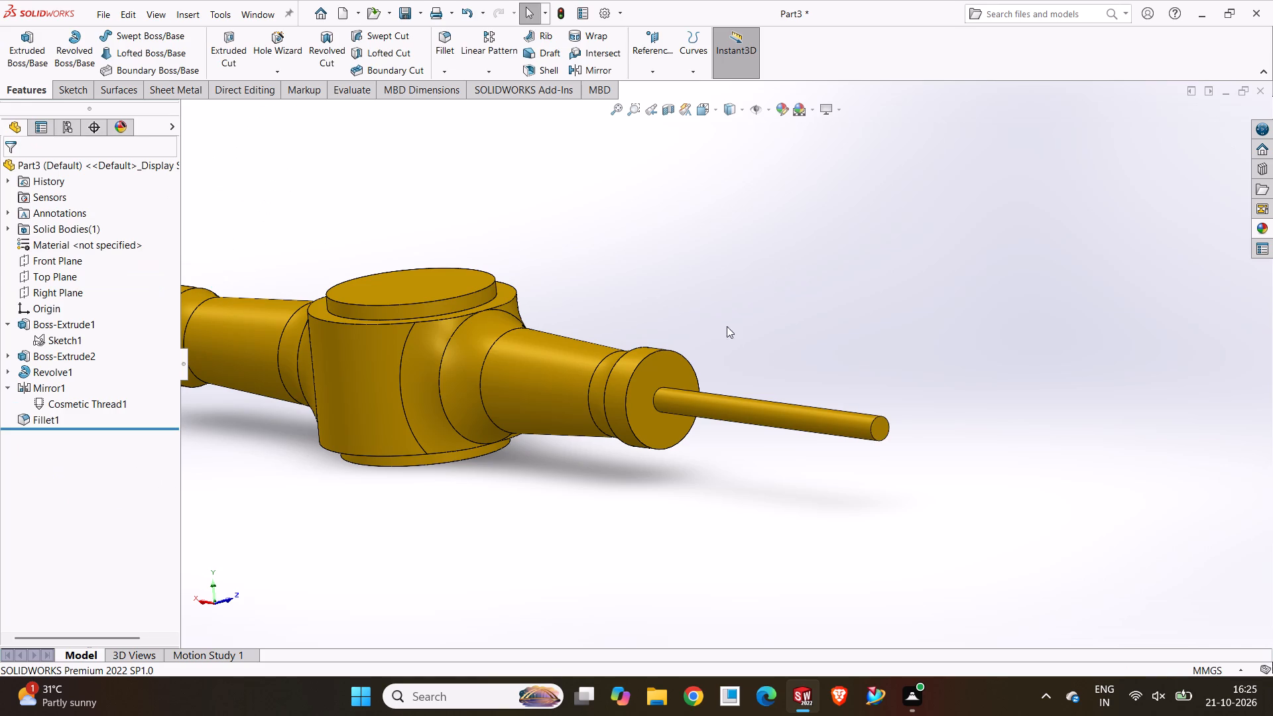
# Show the edited cosmetic thread on the rod.
pyautogui.click(66, 404)
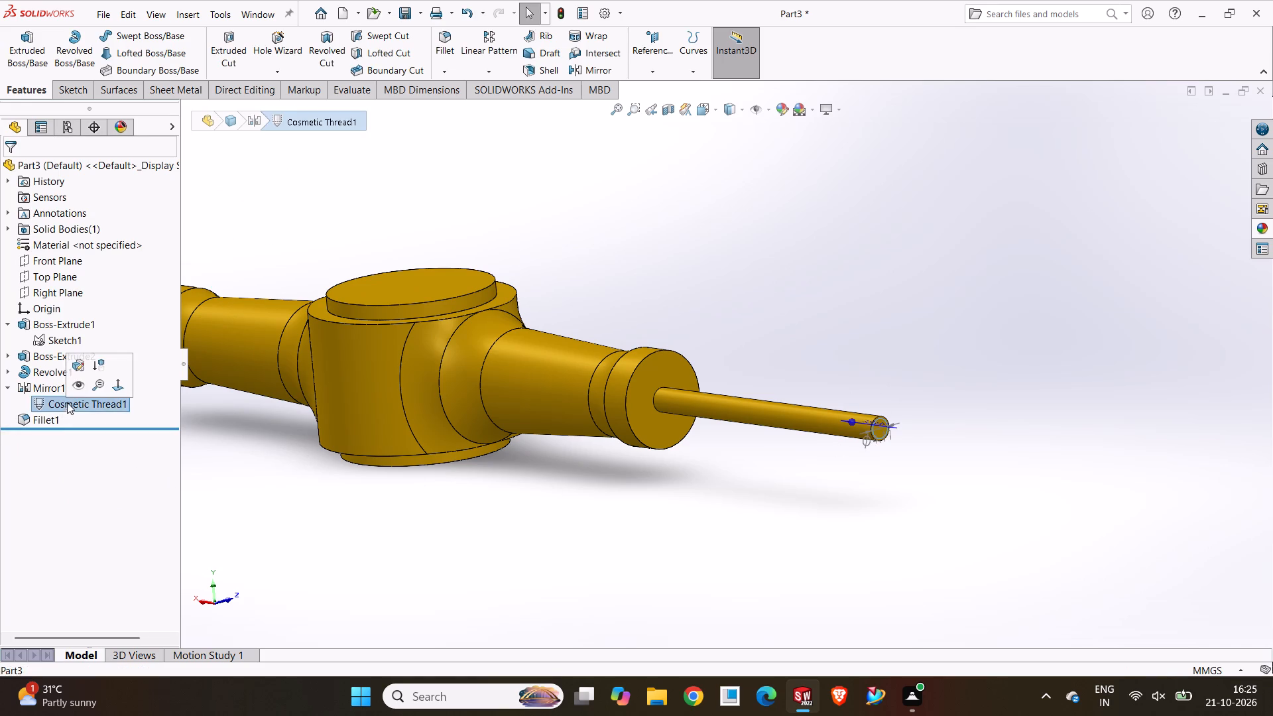
pyautogui.click(69, 379)
pyautogui.click(457, 556)
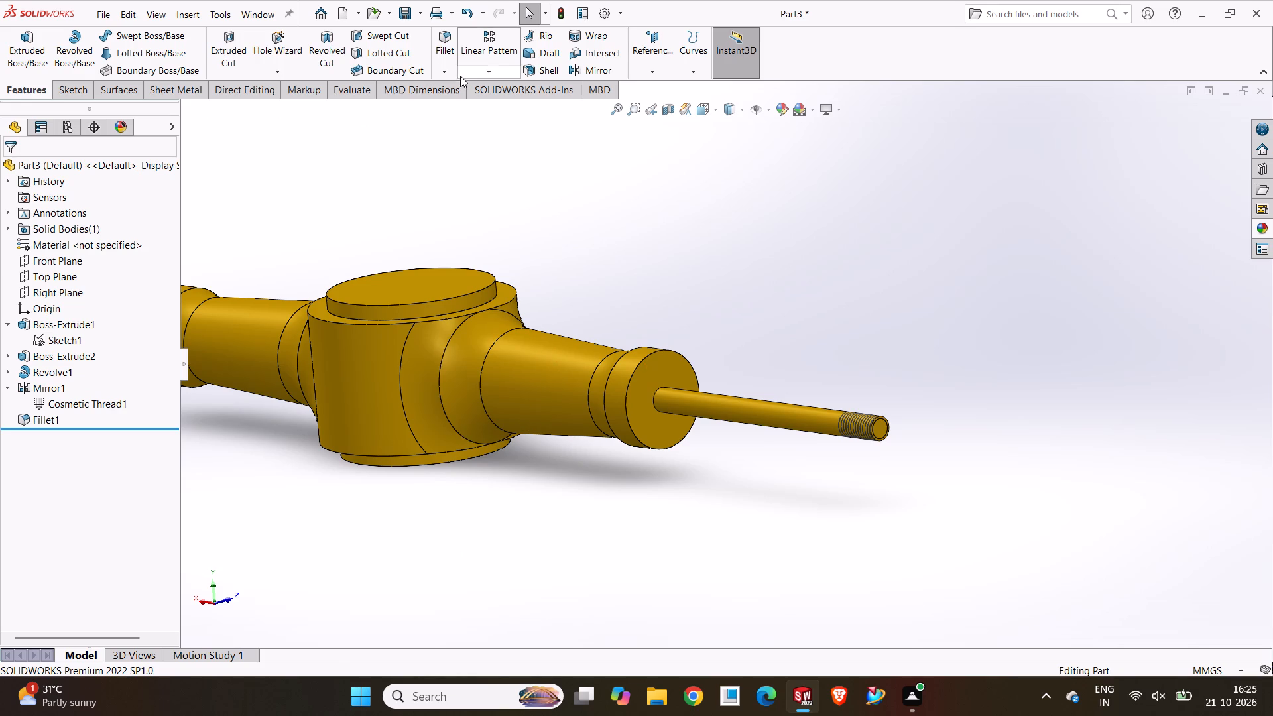
# Chamfer the circular end edge of the threaded rod with a distance of 0.5 mm at 45 degrees.
pyautogui.click(437, 67)
pyautogui.click(446, 101)
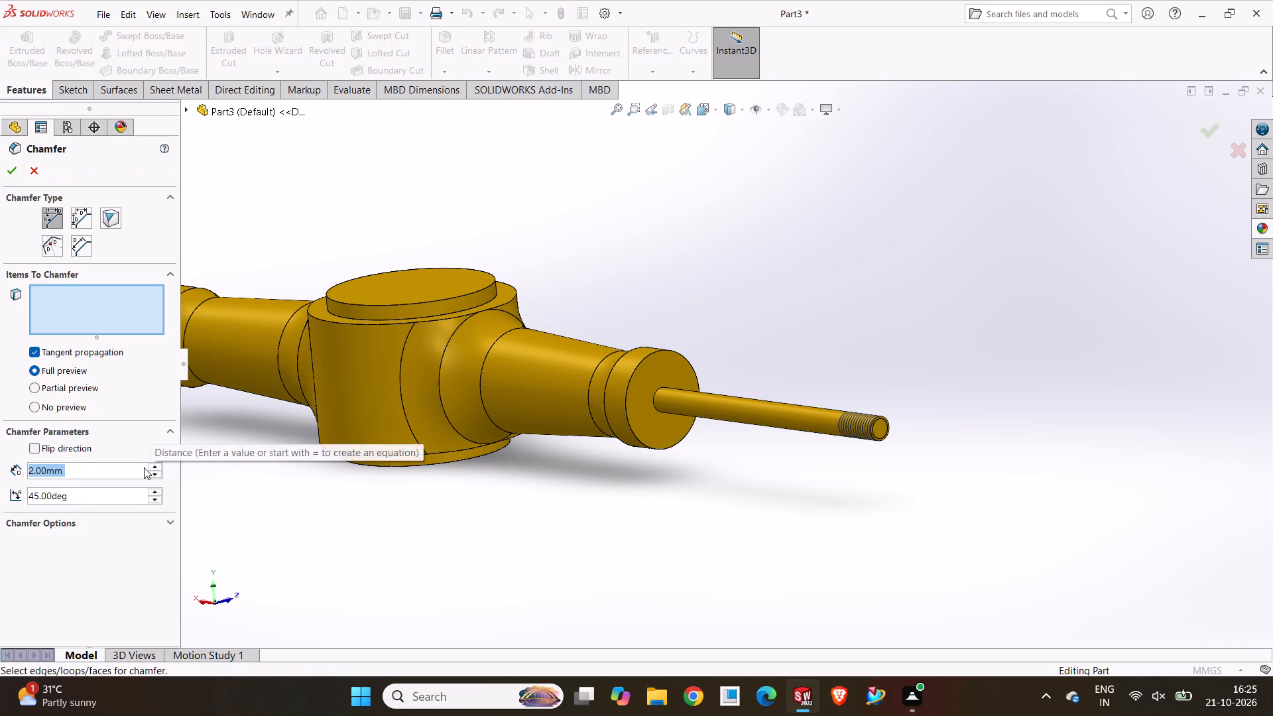
pyautogui.write('.50.')
pyautogui.press('Return')
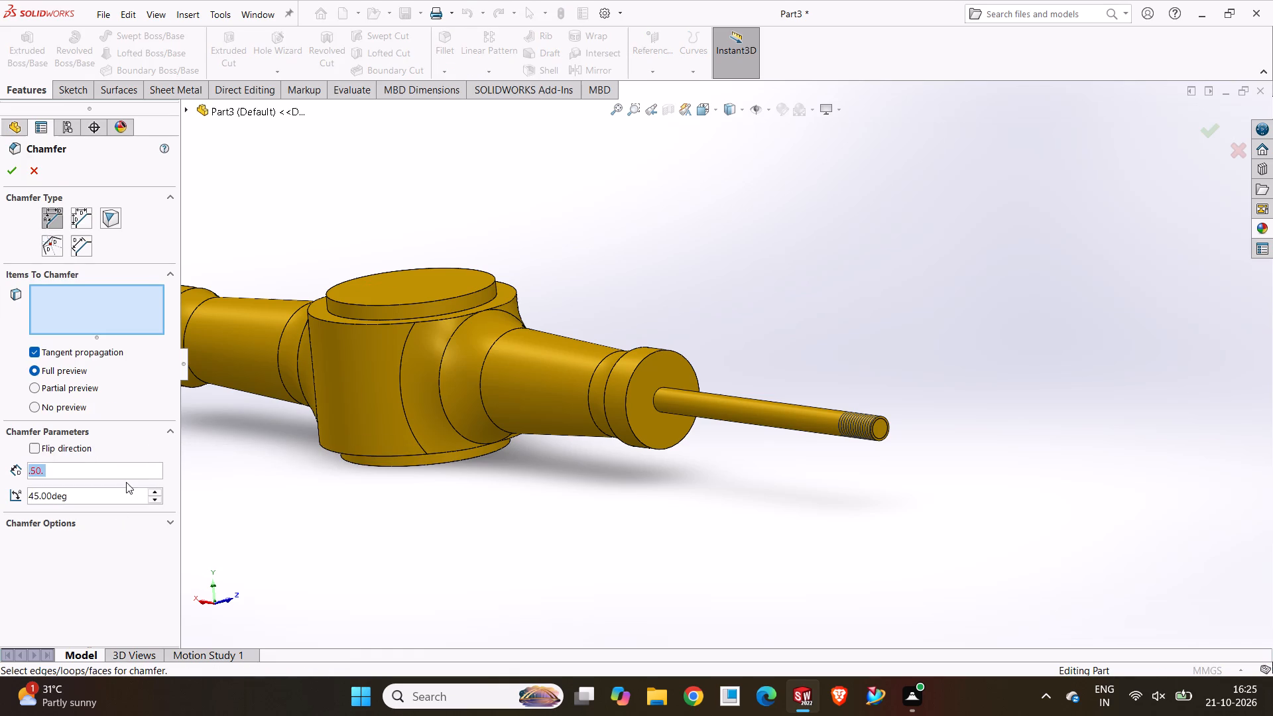
pyautogui.press('BackSpace')
pyautogui.write('.50')
pyautogui.press('Return')
pyautogui.scroll(-6, 888, 485)
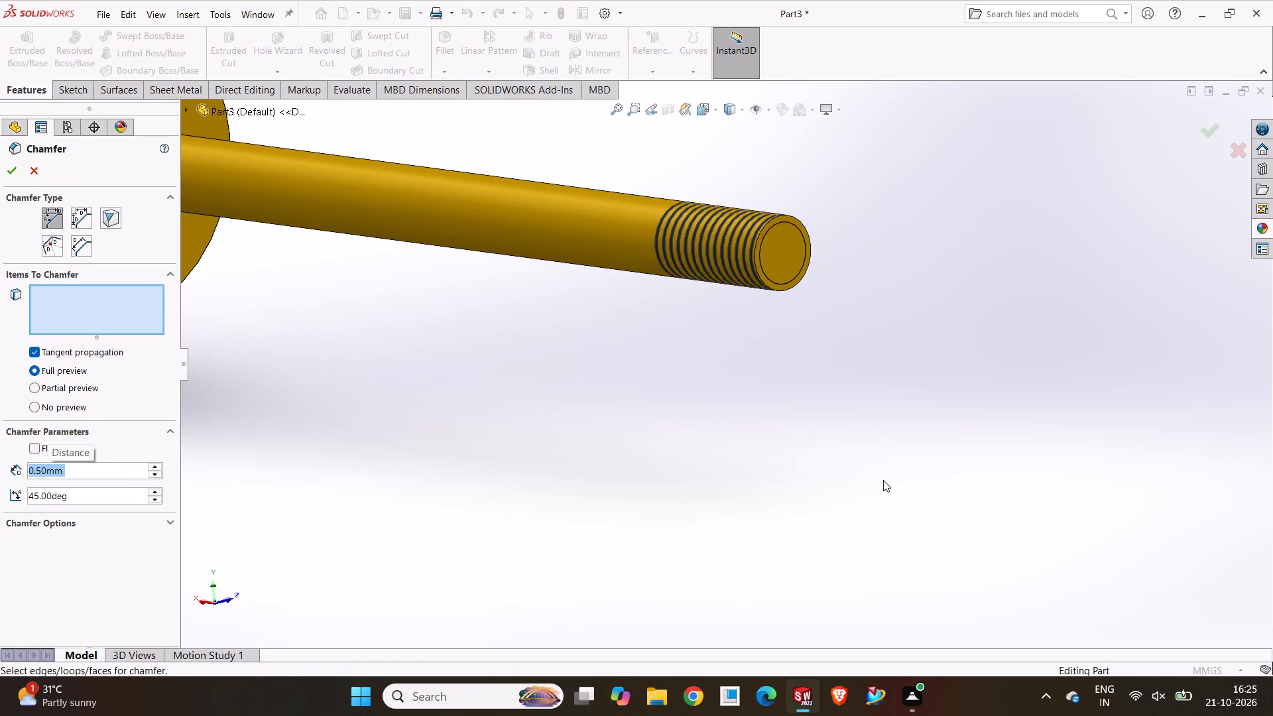
pyautogui.click(792, 287)
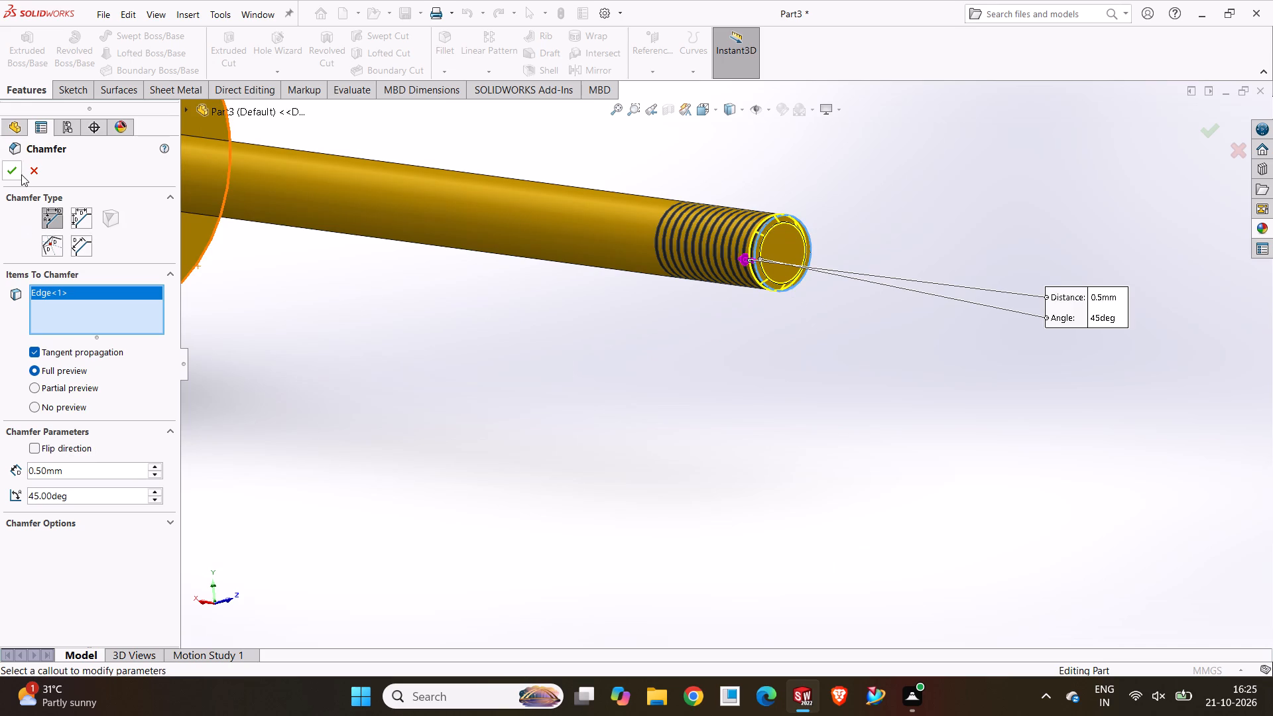
pyautogui.click(23, 171)
pyautogui.click(6, 170)
pyautogui.click(685, 395)
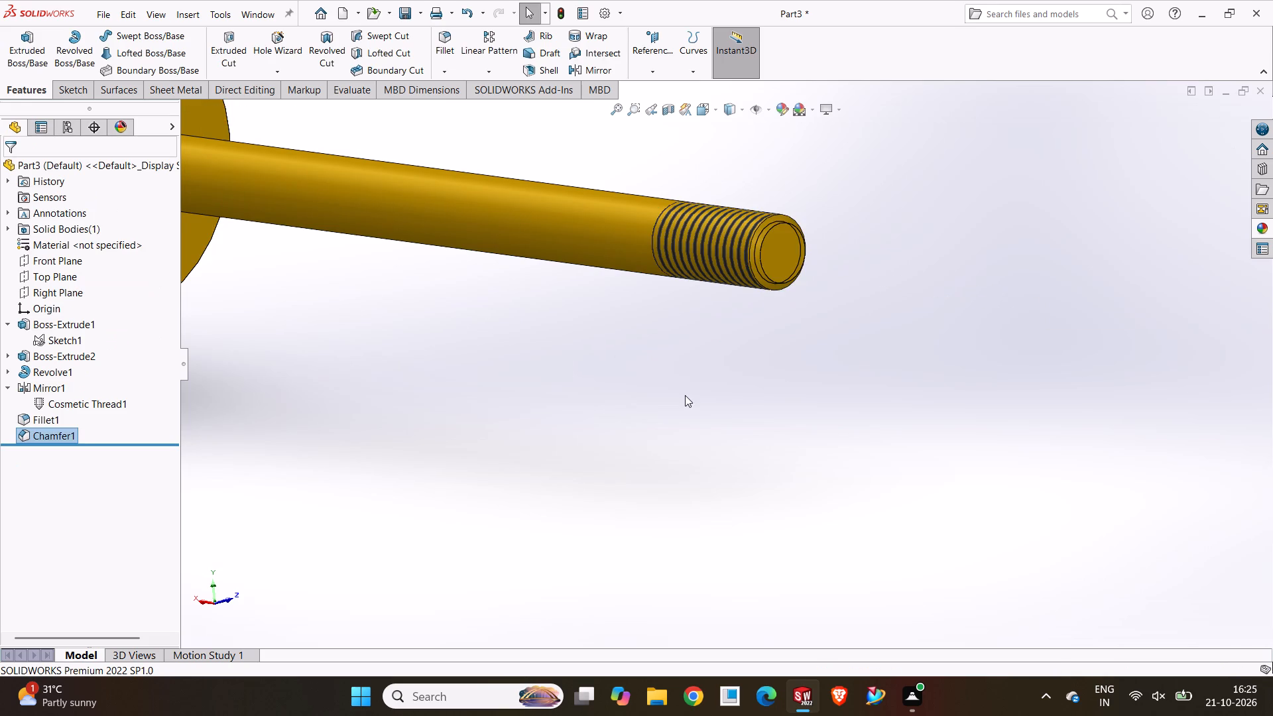
# Examine the chamfered, threaded rod end from several angles.
pyautogui.scroll(-4, 722, 241)
pyautogui.scroll(-3, 817, 279)
pyautogui.scroll(2, 808, 335)
pyautogui.moveTo(817, 341); pyautogui.dragTo(896, 418, button='middle')
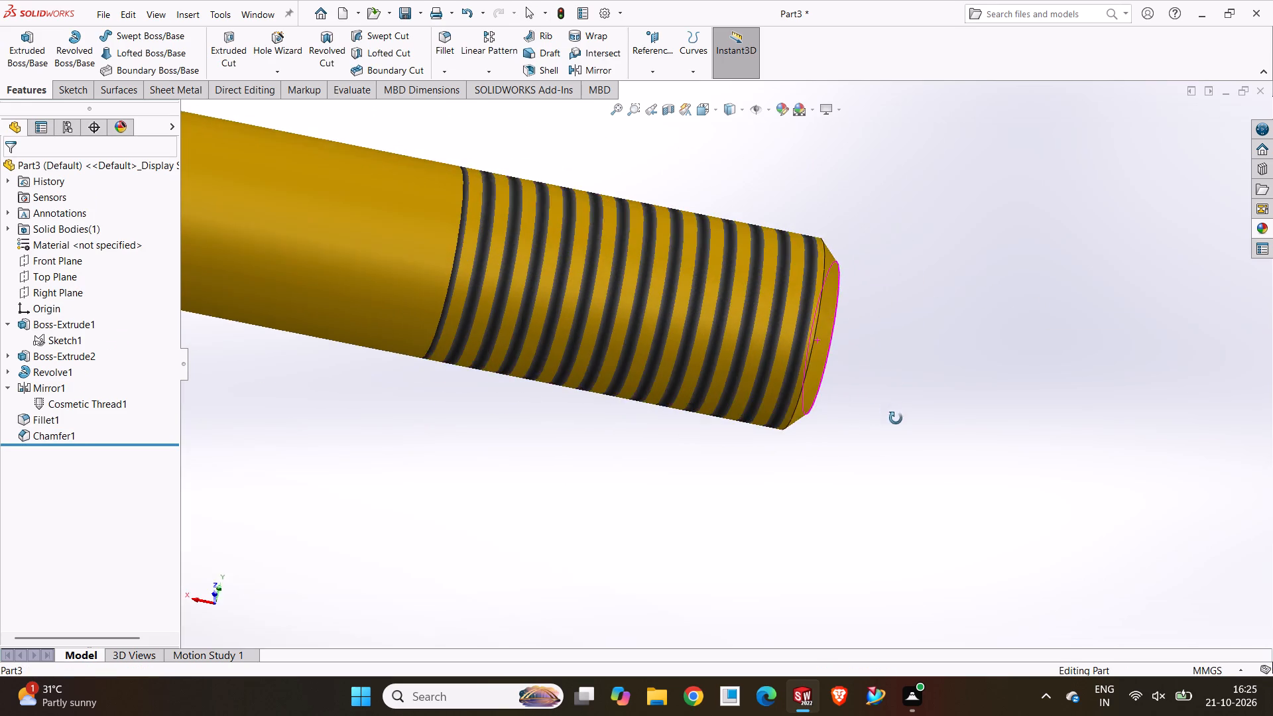
pyautogui.moveTo(896, 418); pyautogui.dragTo(895, 419, button='middle')
pyautogui.moveTo(892, 420); pyautogui.dragTo(870, 428, button='middle')
pyautogui.scroll(-3, 826, 358)
pyautogui.scroll(3, 782, 425)
pyautogui.moveTo(776, 430); pyautogui.dragTo(741, 408, button='middle')
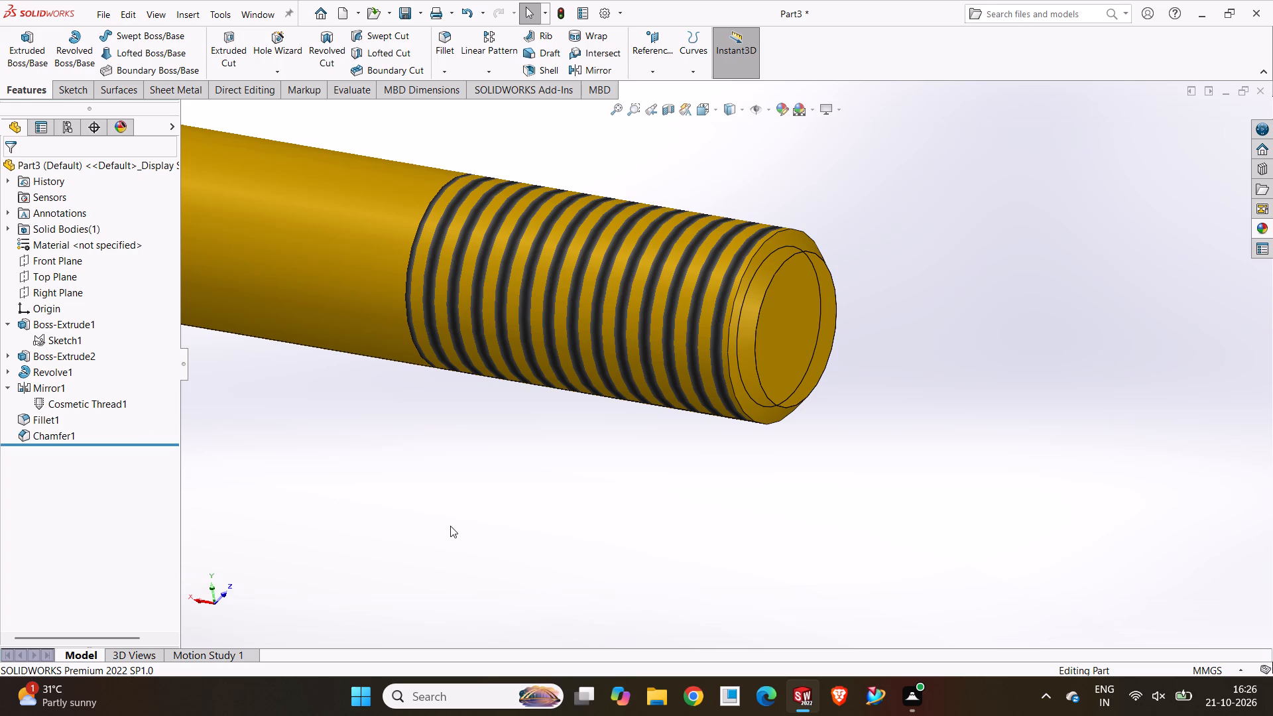
pyautogui.scroll(4, 453, 220)
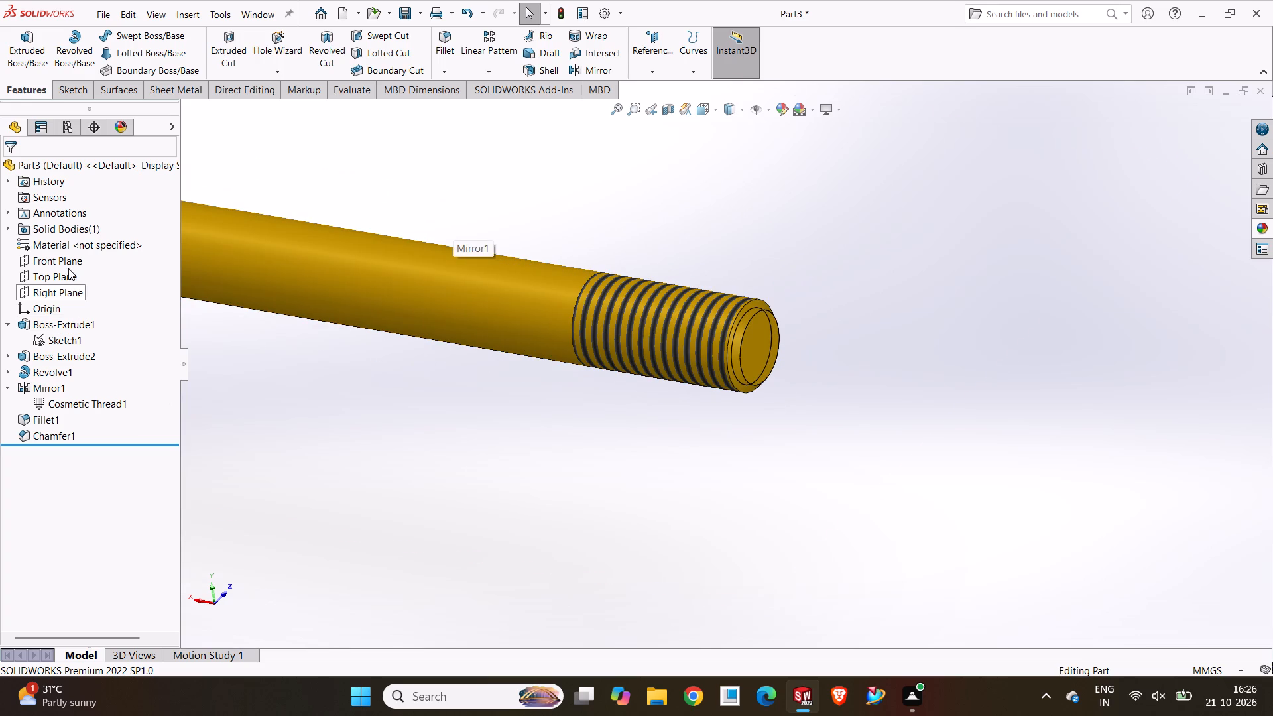
# Collapse the Boss-Extrude1 and Mirror1 entries in the feature tree.
pyautogui.click(4, 323)
pyautogui.click(7, 320)
pyautogui.click(7, 373)
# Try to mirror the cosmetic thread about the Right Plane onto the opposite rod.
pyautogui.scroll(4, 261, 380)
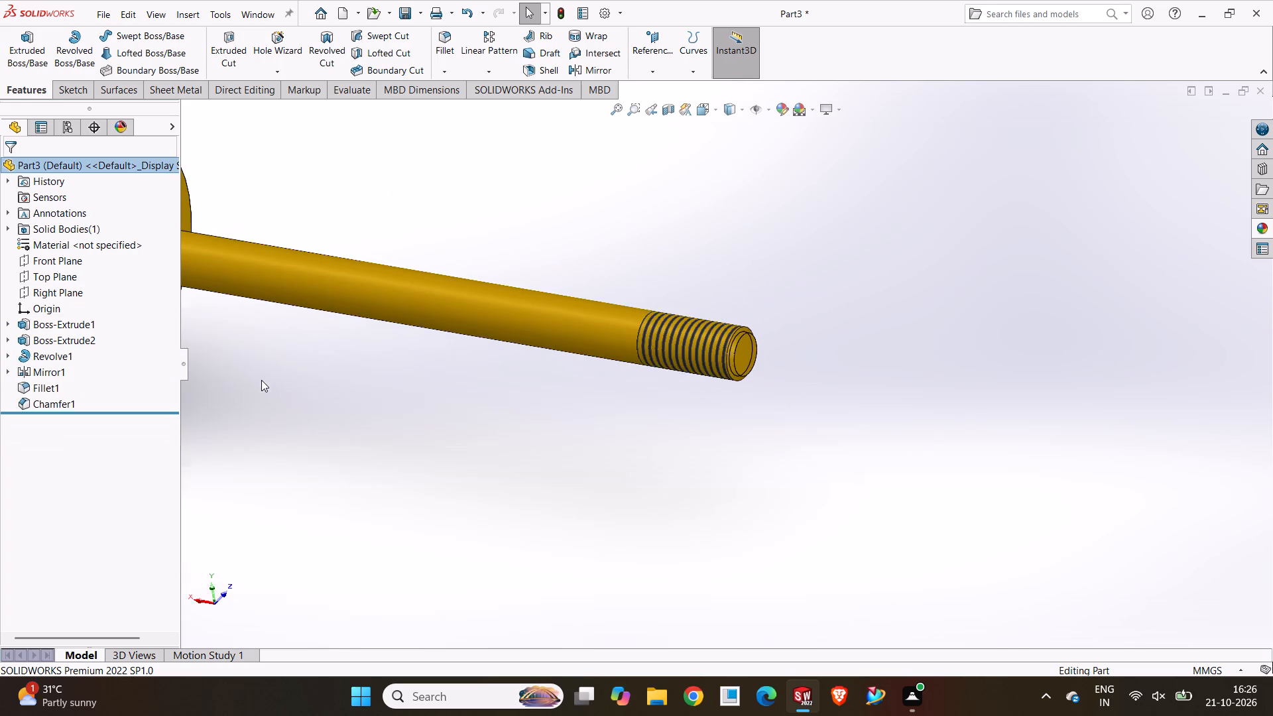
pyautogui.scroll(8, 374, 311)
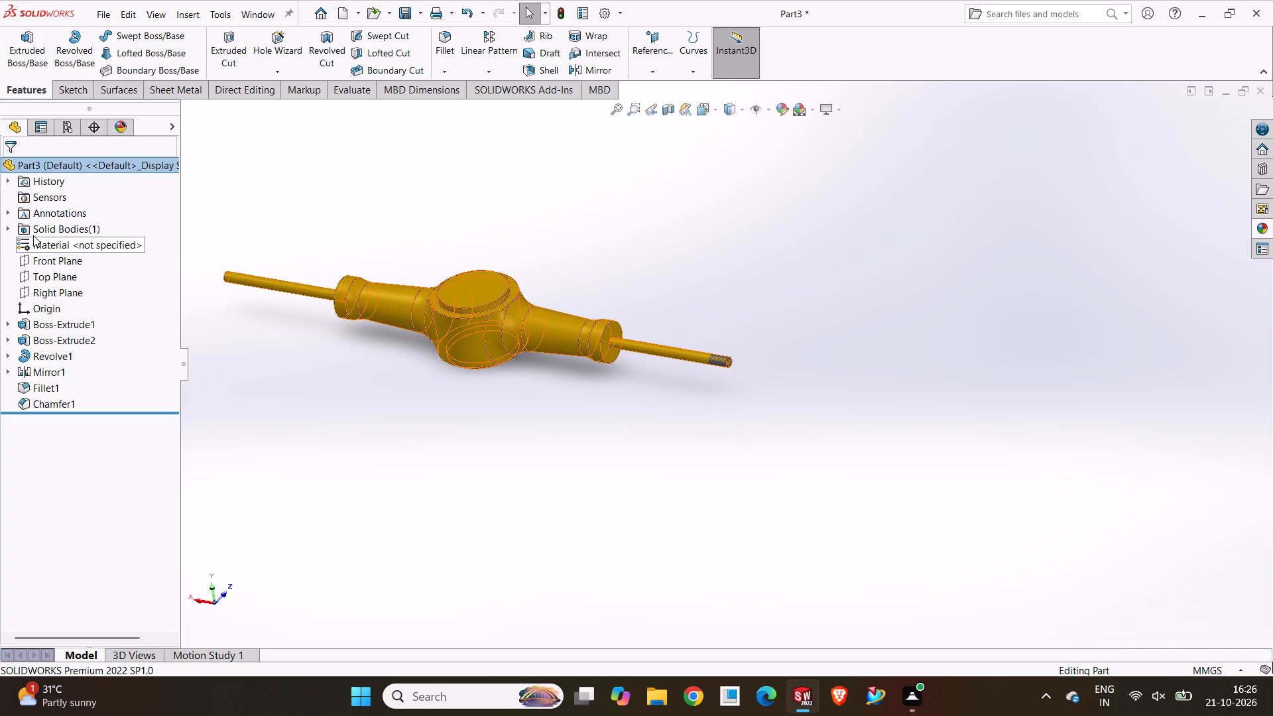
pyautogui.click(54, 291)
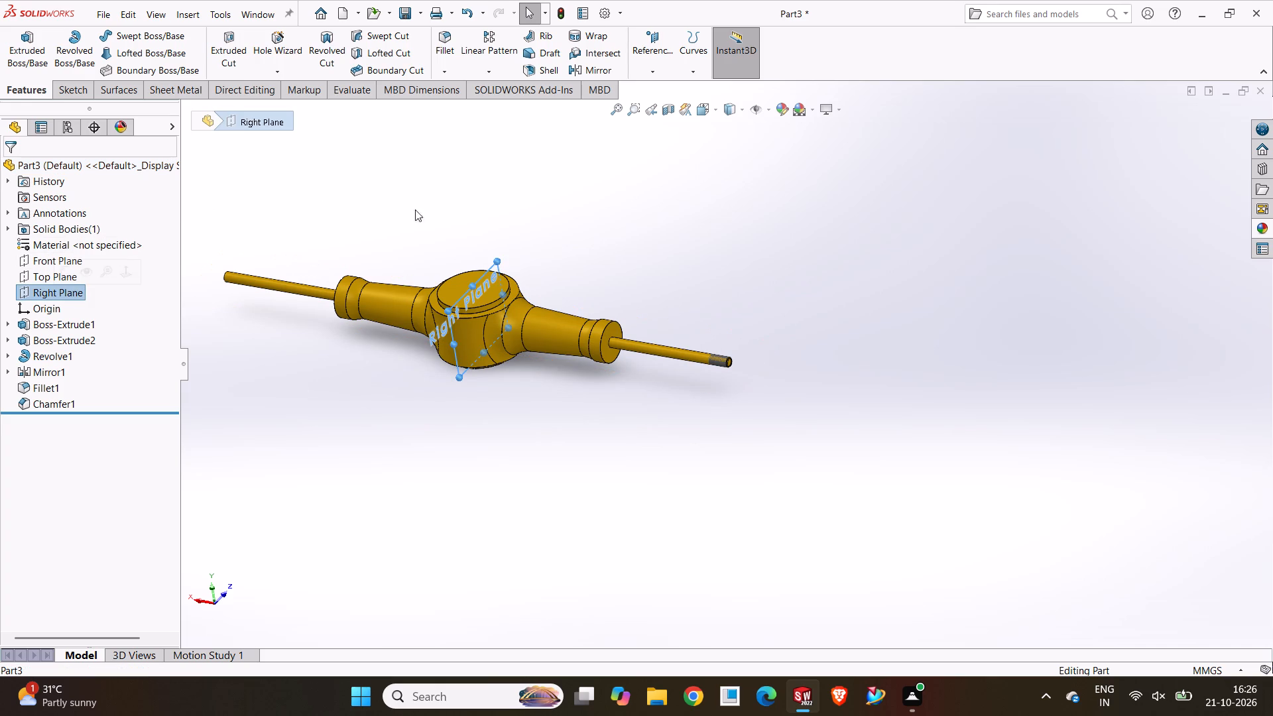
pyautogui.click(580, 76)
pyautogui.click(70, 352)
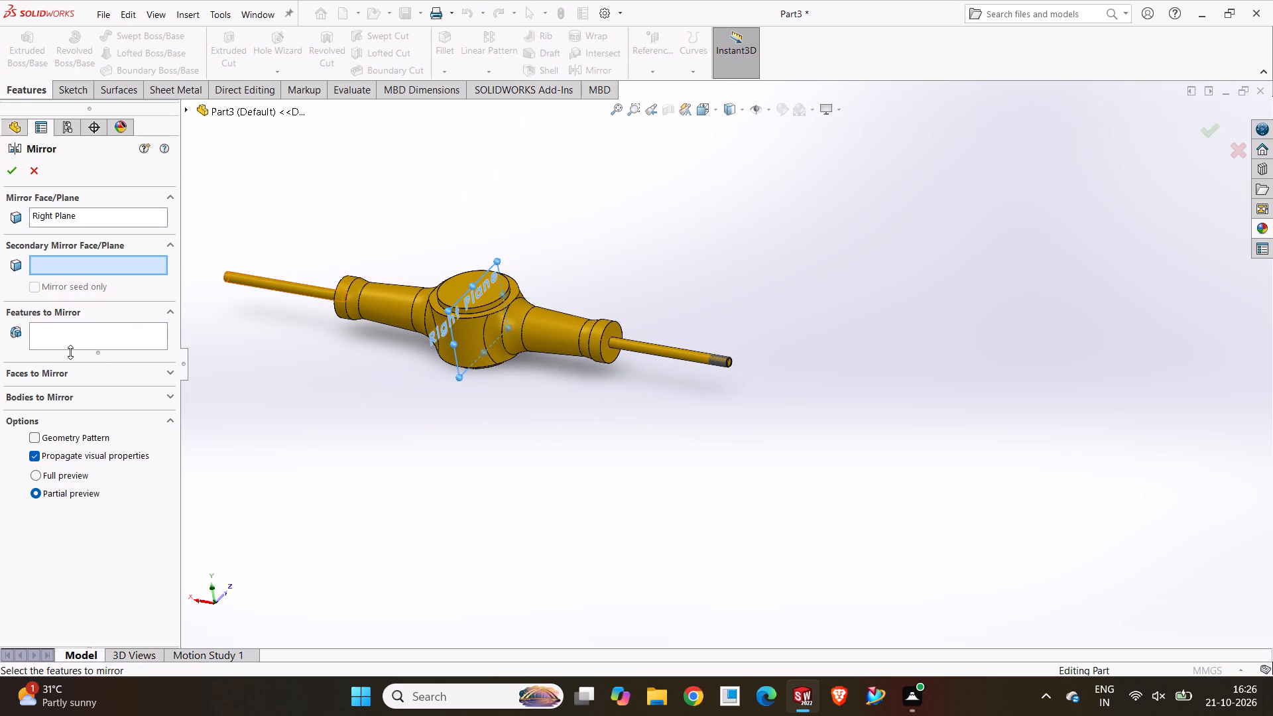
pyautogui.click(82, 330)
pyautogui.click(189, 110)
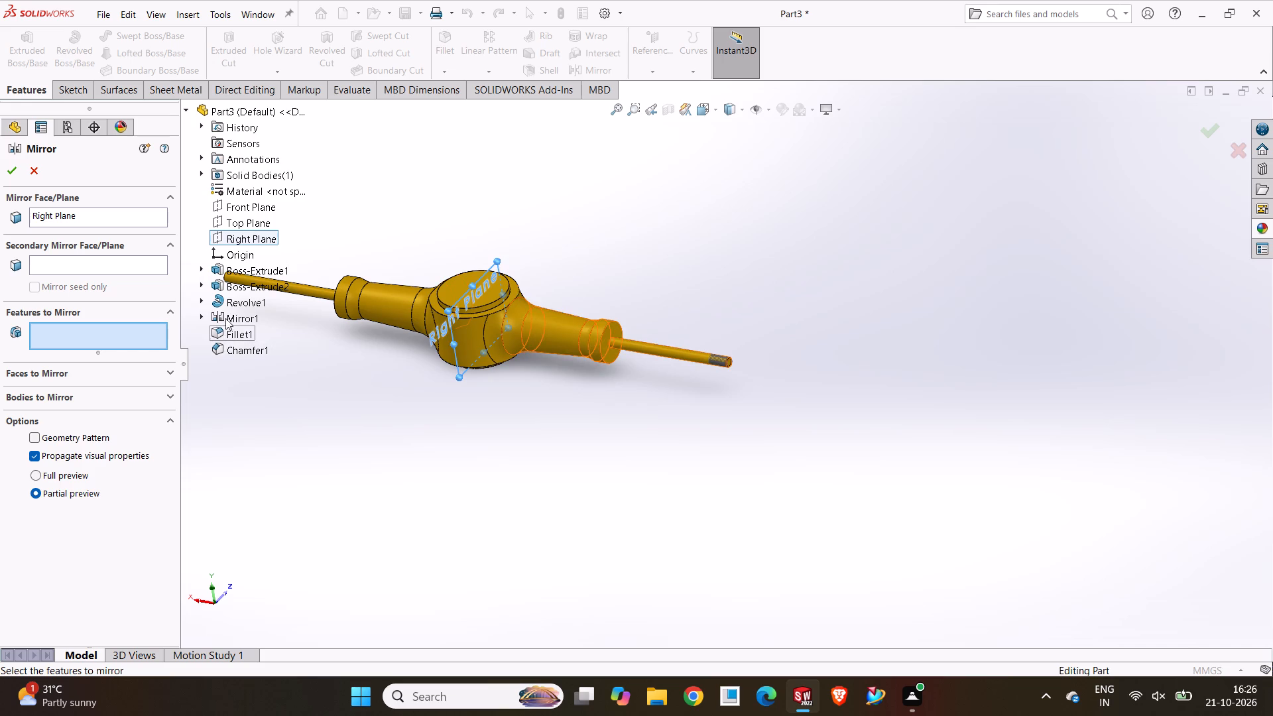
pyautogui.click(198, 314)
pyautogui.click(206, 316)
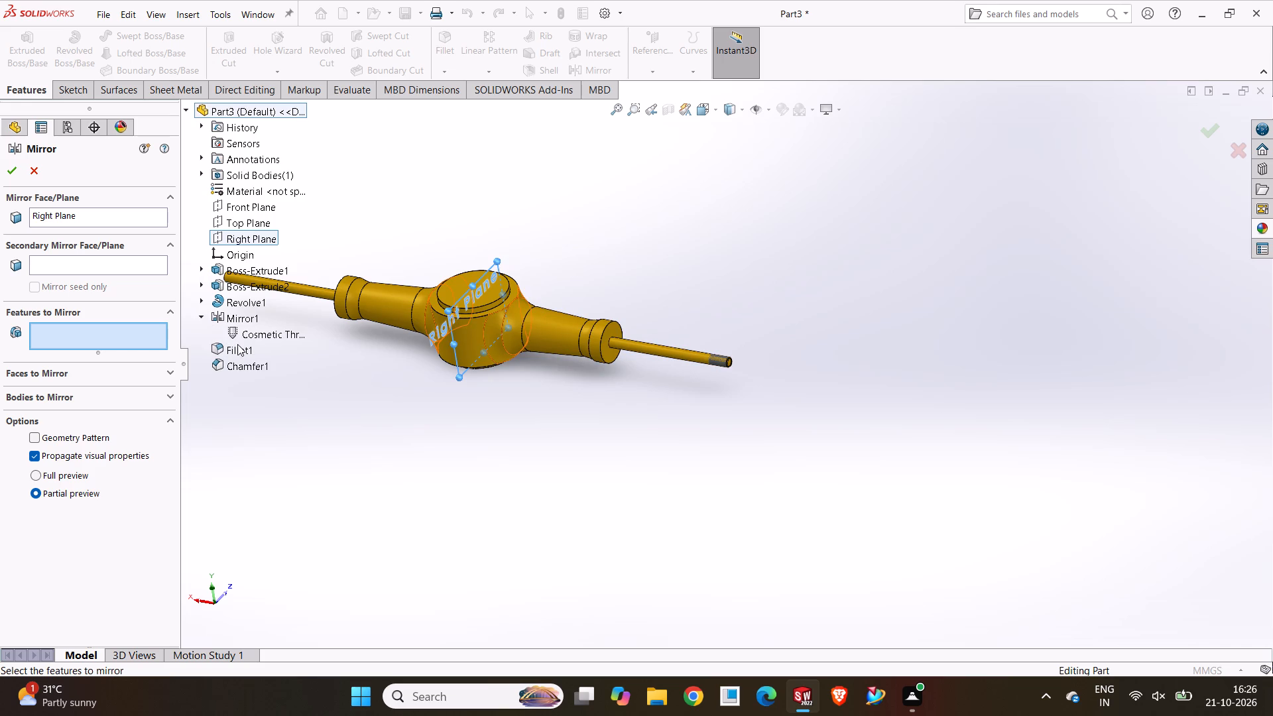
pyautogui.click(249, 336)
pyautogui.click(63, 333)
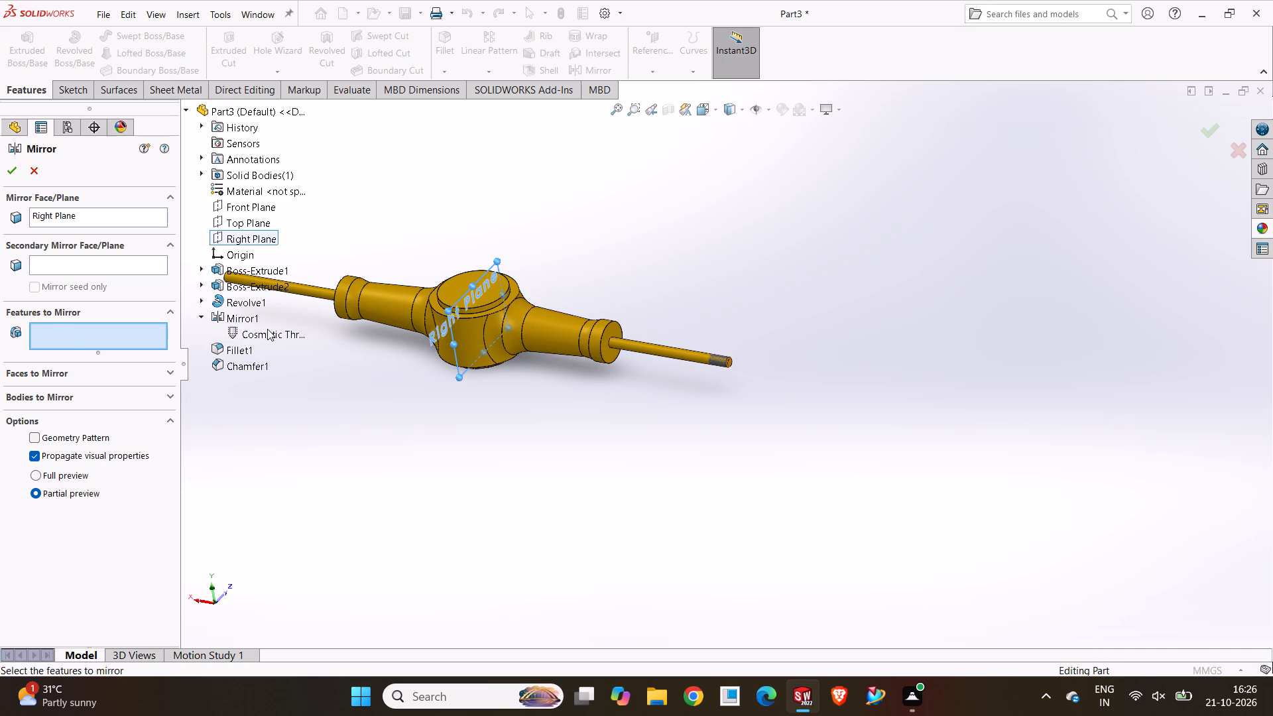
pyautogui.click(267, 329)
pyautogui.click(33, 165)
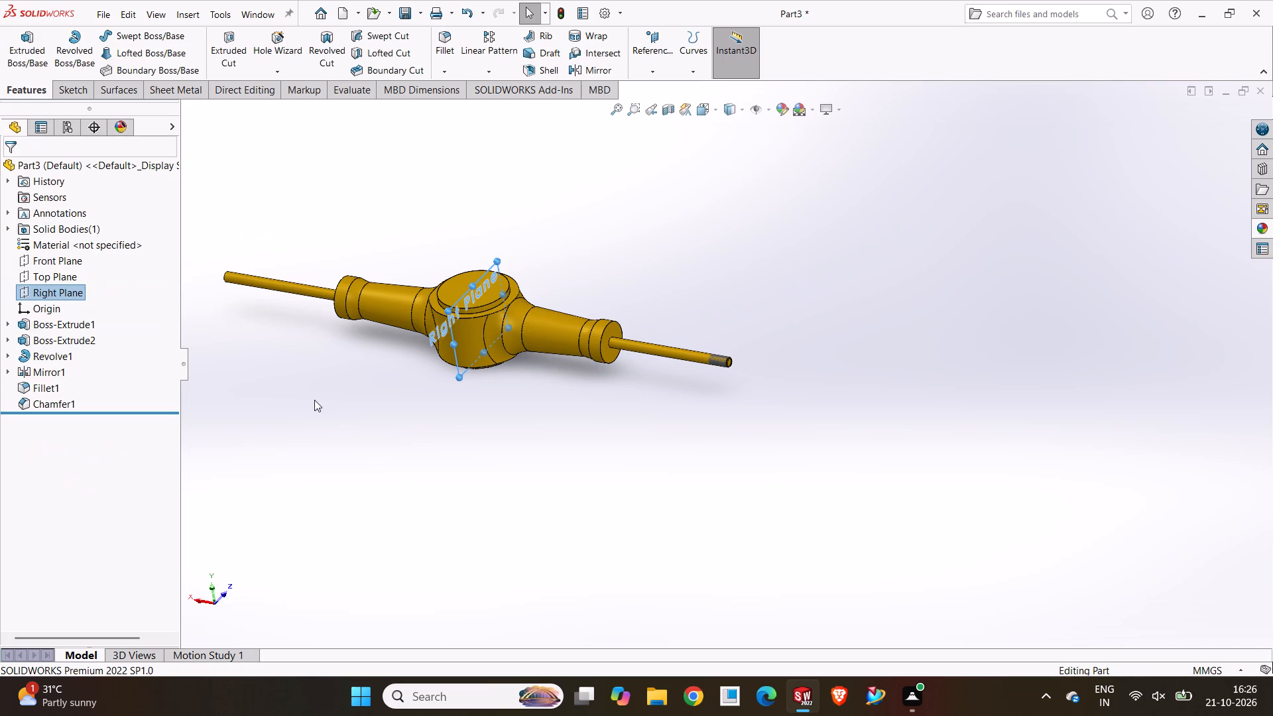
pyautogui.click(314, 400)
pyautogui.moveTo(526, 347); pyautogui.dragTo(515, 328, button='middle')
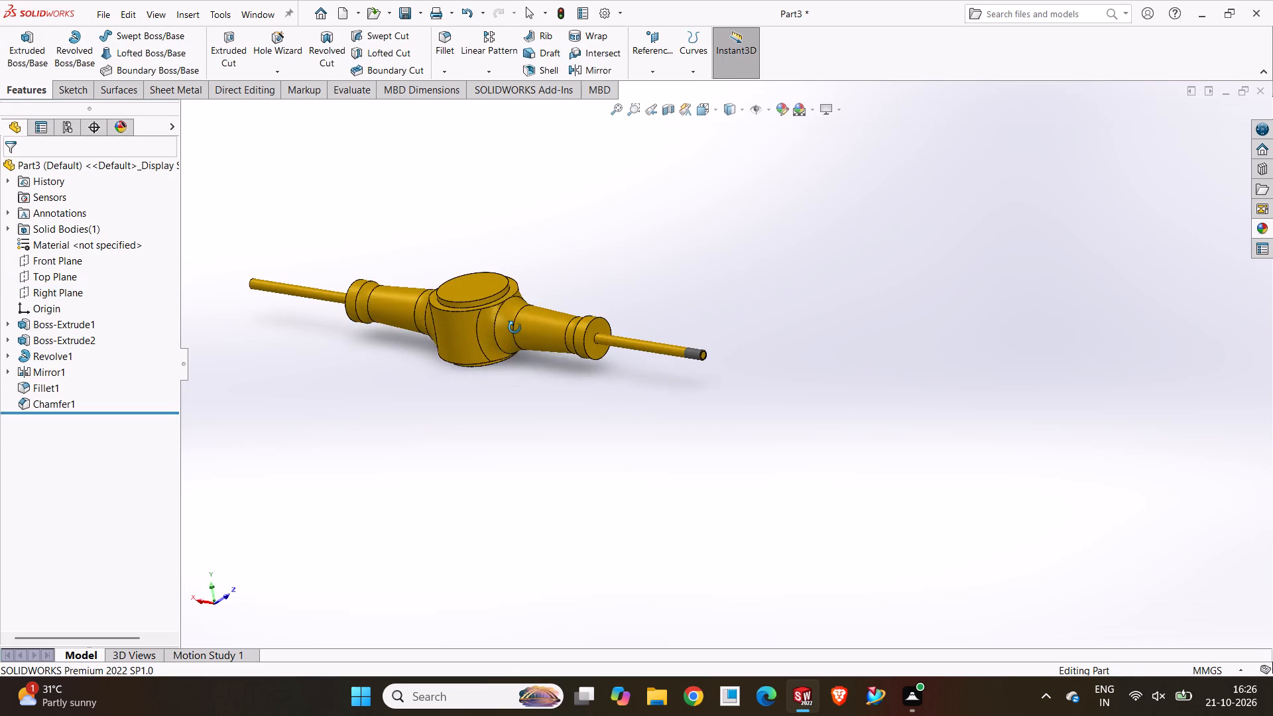
# Expand the Mirror1 feature and examine its cosmetic thread entry and the mirrored arm's unthreaded rod.
pyautogui.moveTo(515, 328); pyautogui.dragTo(529, 331, button='middle')
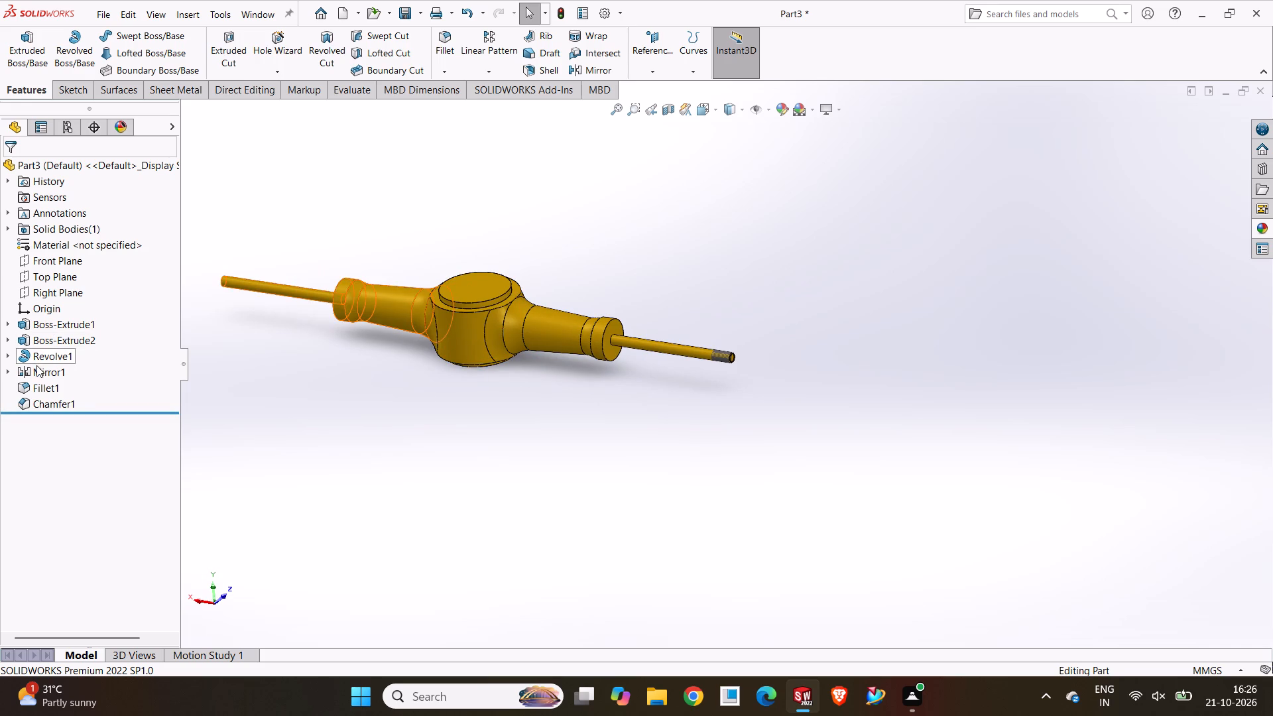
pyautogui.click(47, 369)
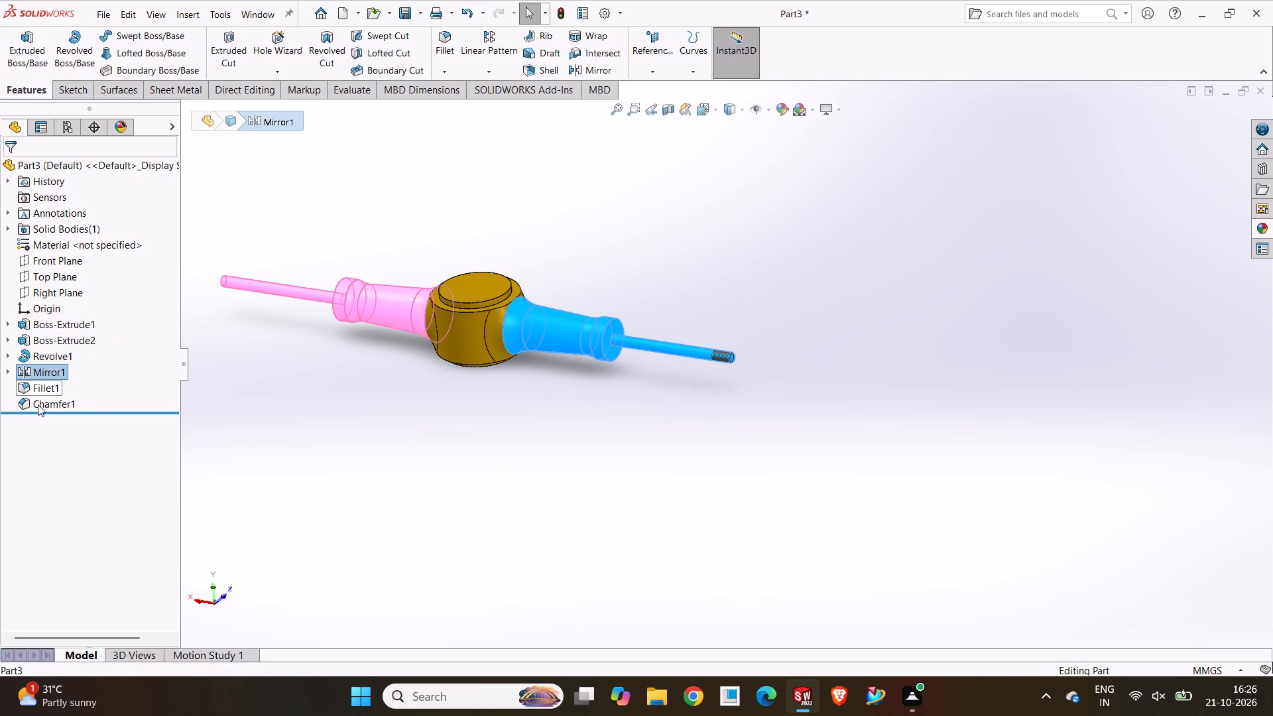
pyautogui.click(7, 375)
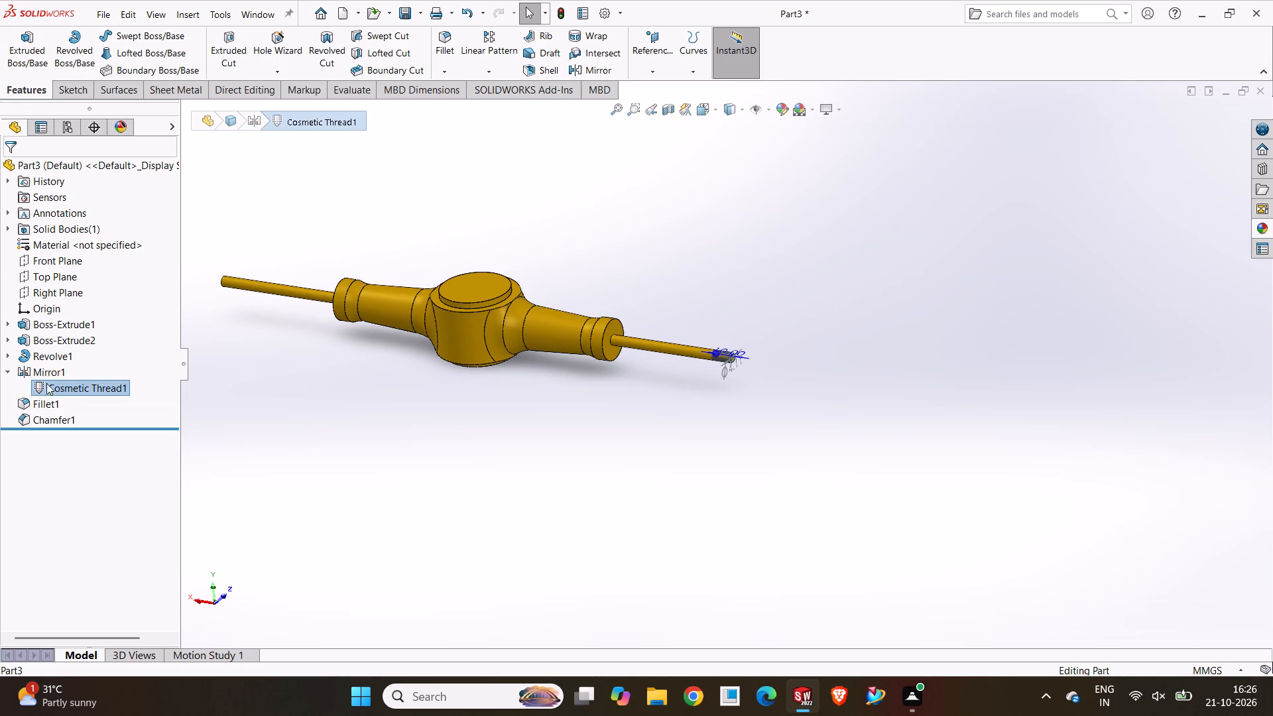
pyautogui.keyDown('shift'); pyautogui.click(45, 373); pyautogui.keyUp('shift')
pyautogui.click(257, 395)
pyautogui.scroll(-2, 528, 337)
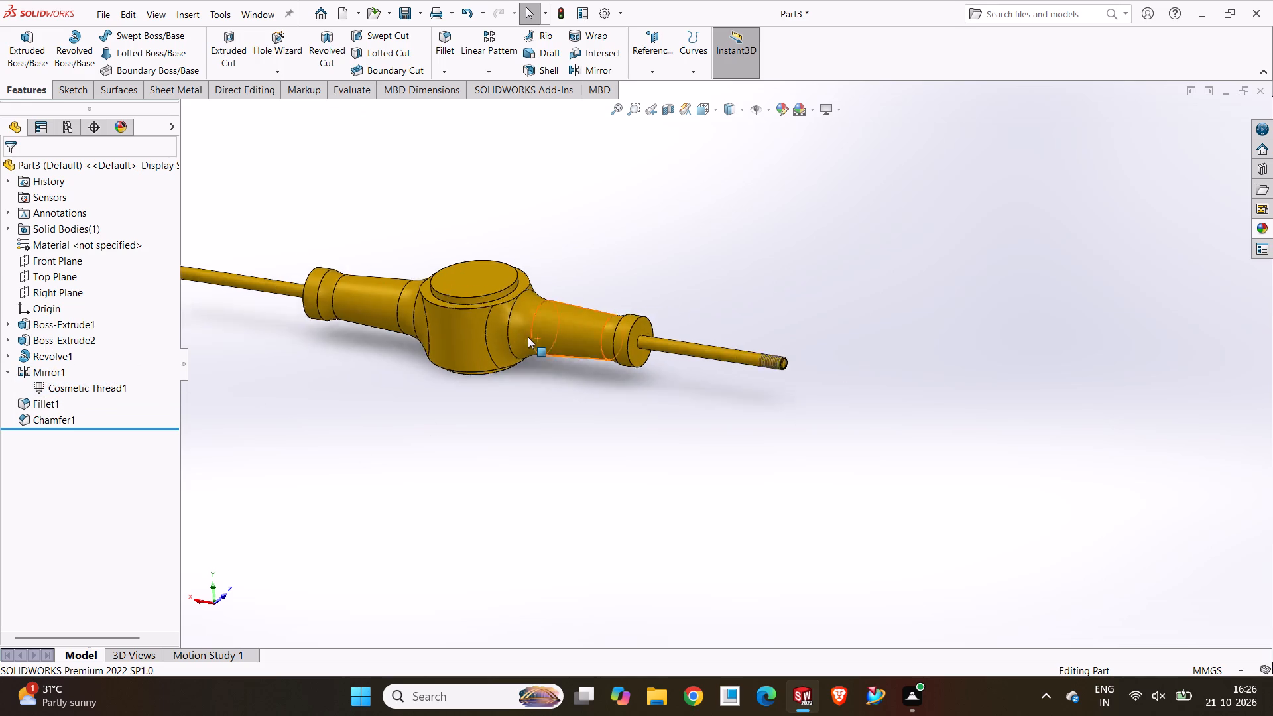
pyautogui.scroll(-3, 528, 337)
pyautogui.scroll(3, 528, 337)
pyautogui.moveTo(528, 337); pyautogui.dragTo(623, 402, button='middle')
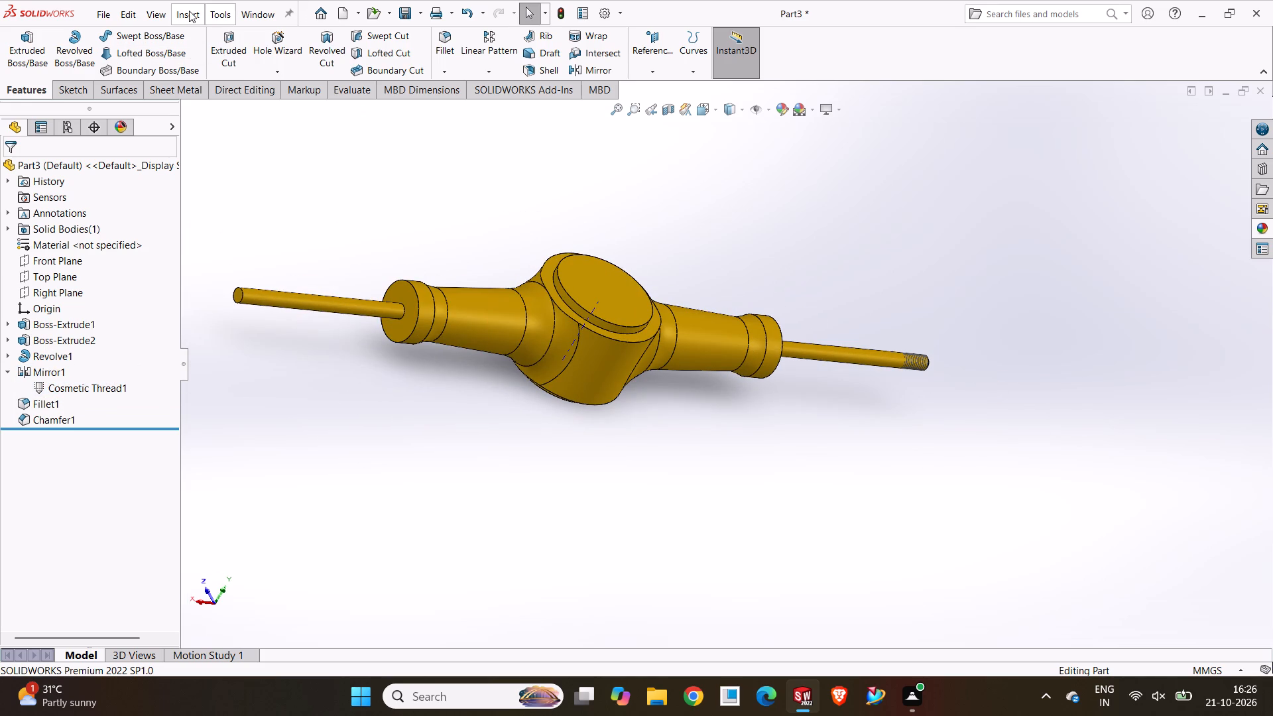
# Add an M5x0.8 machine-thread cosmetic thread, blind 10 mm deep, from the end face of the unthreaded rod.
pyautogui.click(189, 11)
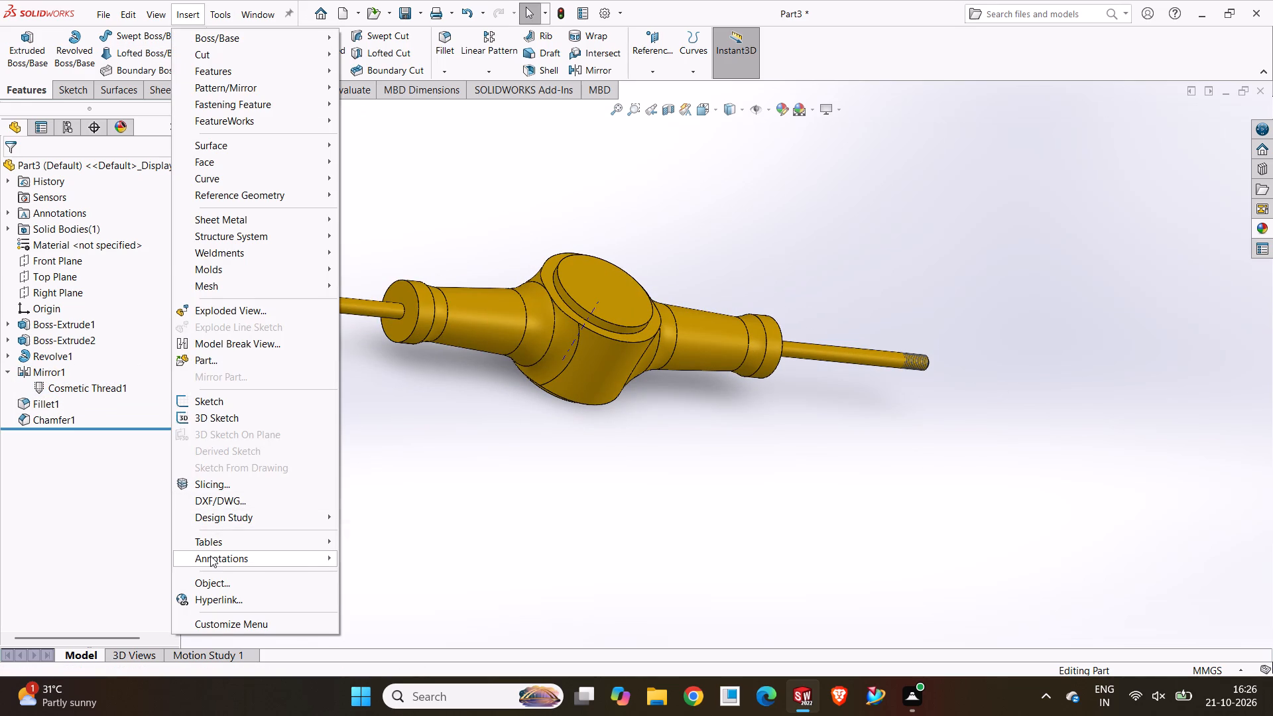
pyautogui.click(210, 556)
pyautogui.click(348, 495)
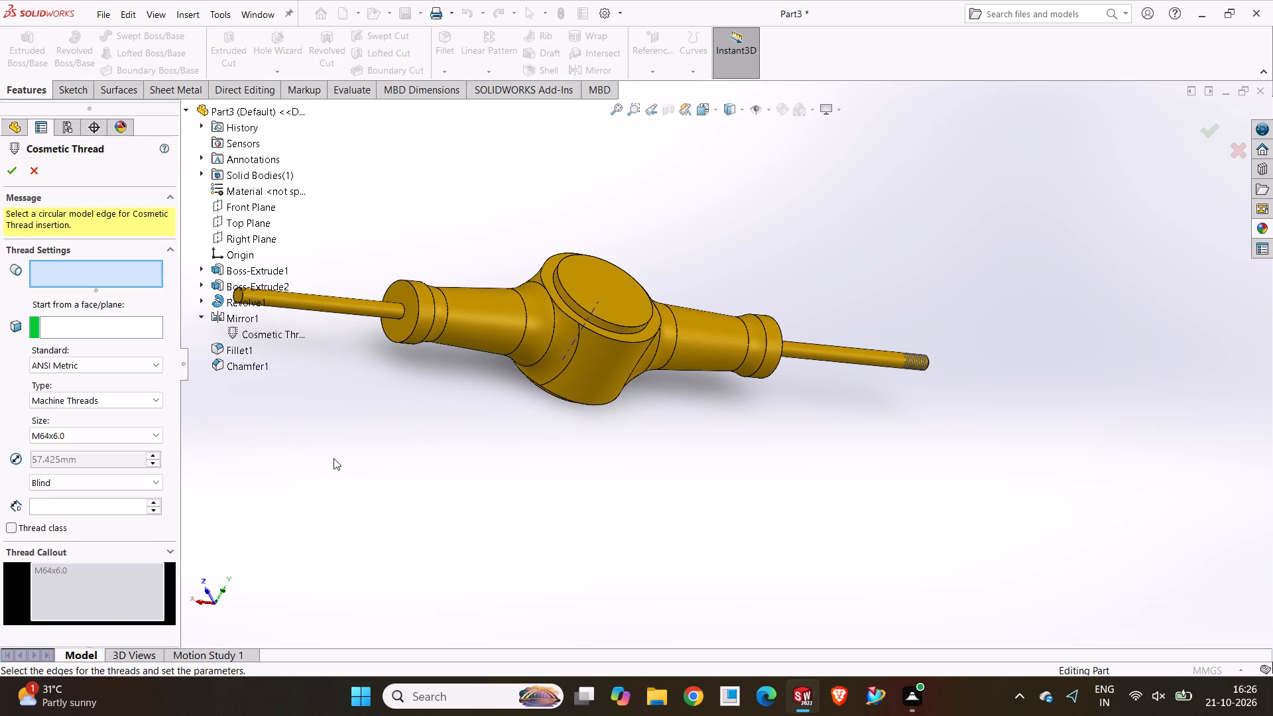
pyautogui.scroll(-4, 404, 370)
pyautogui.scroll(4, 357, 322)
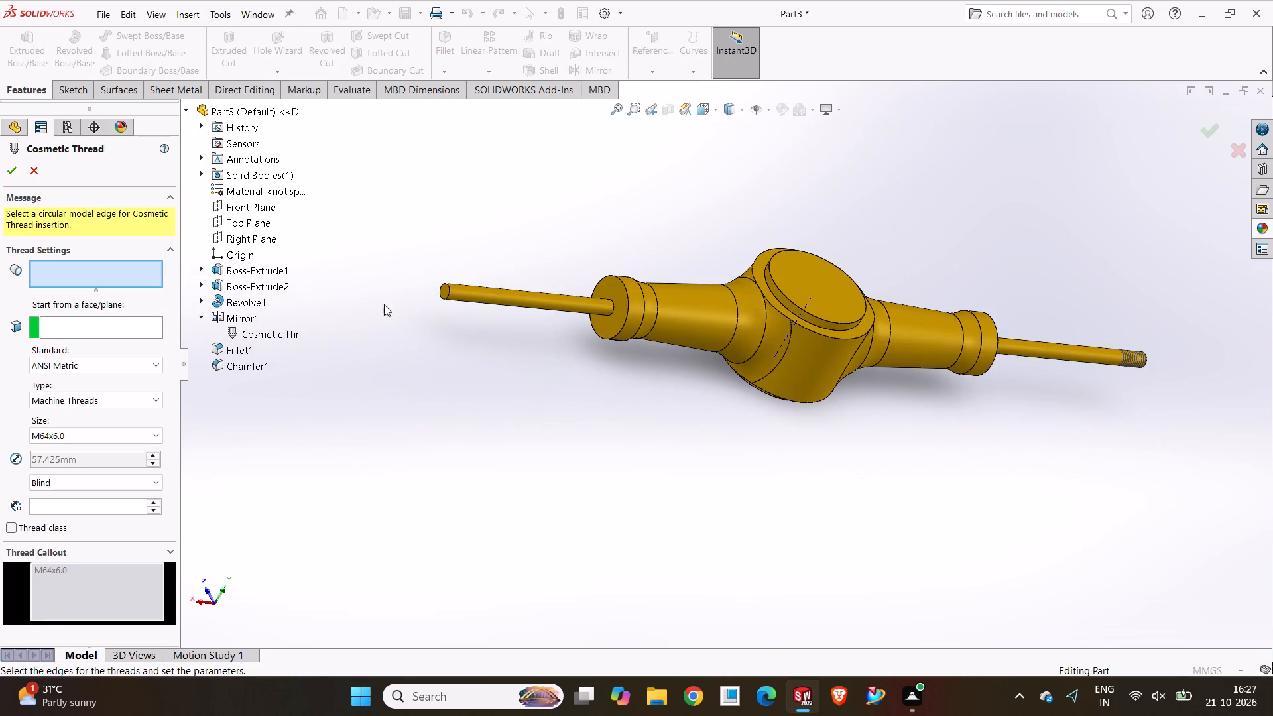
pyautogui.scroll(-5, 509, 284)
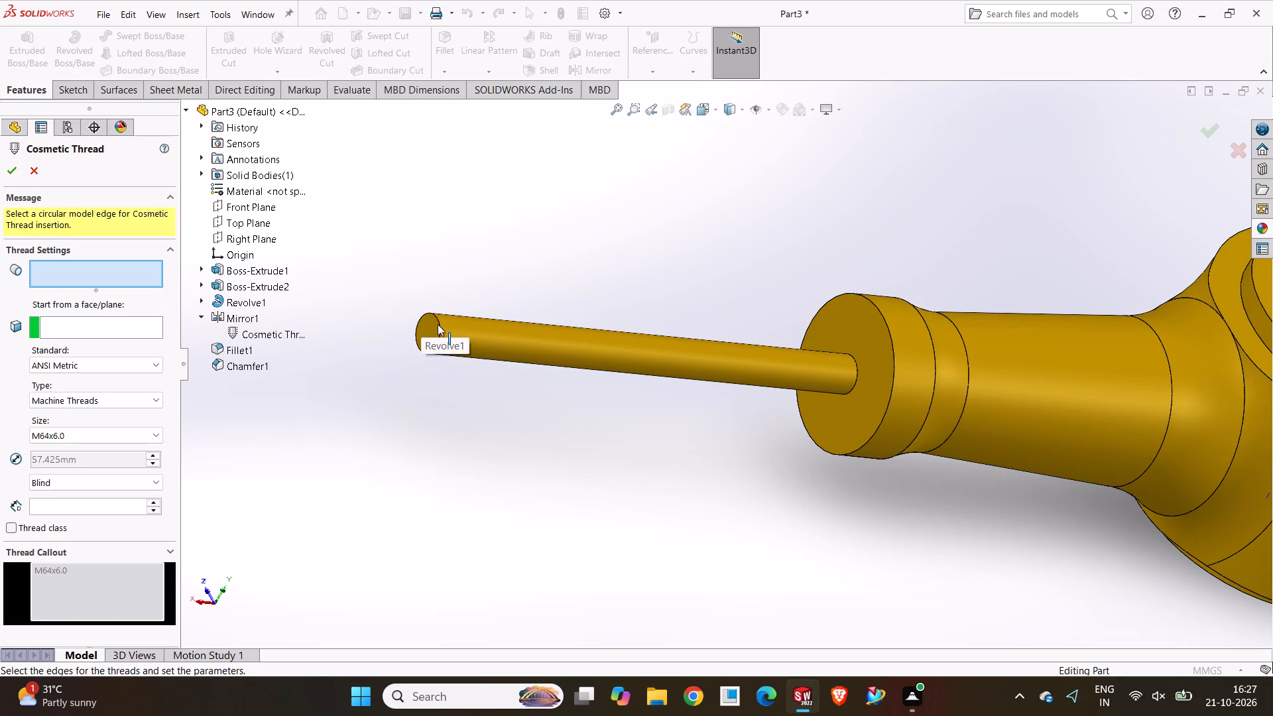
pyautogui.click(439, 326)
pyautogui.click(425, 324)
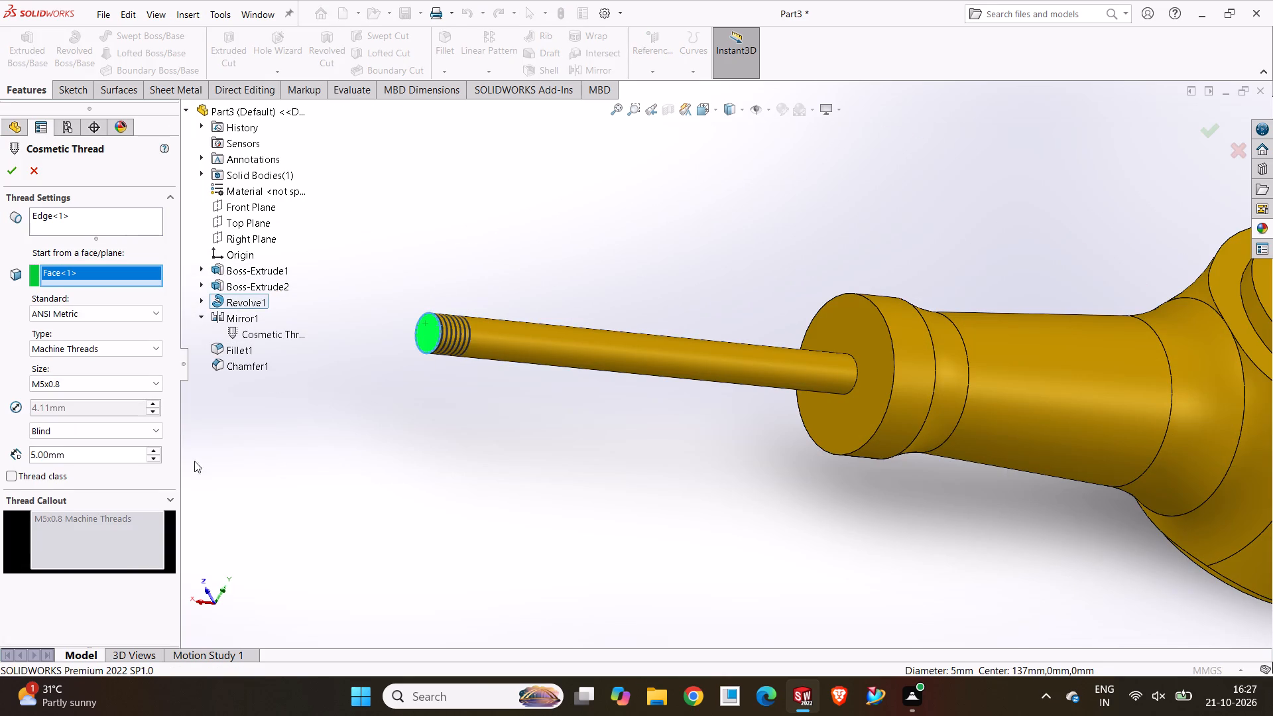
pyautogui.moveTo(67, 459); pyautogui.dragTo(7, 459)
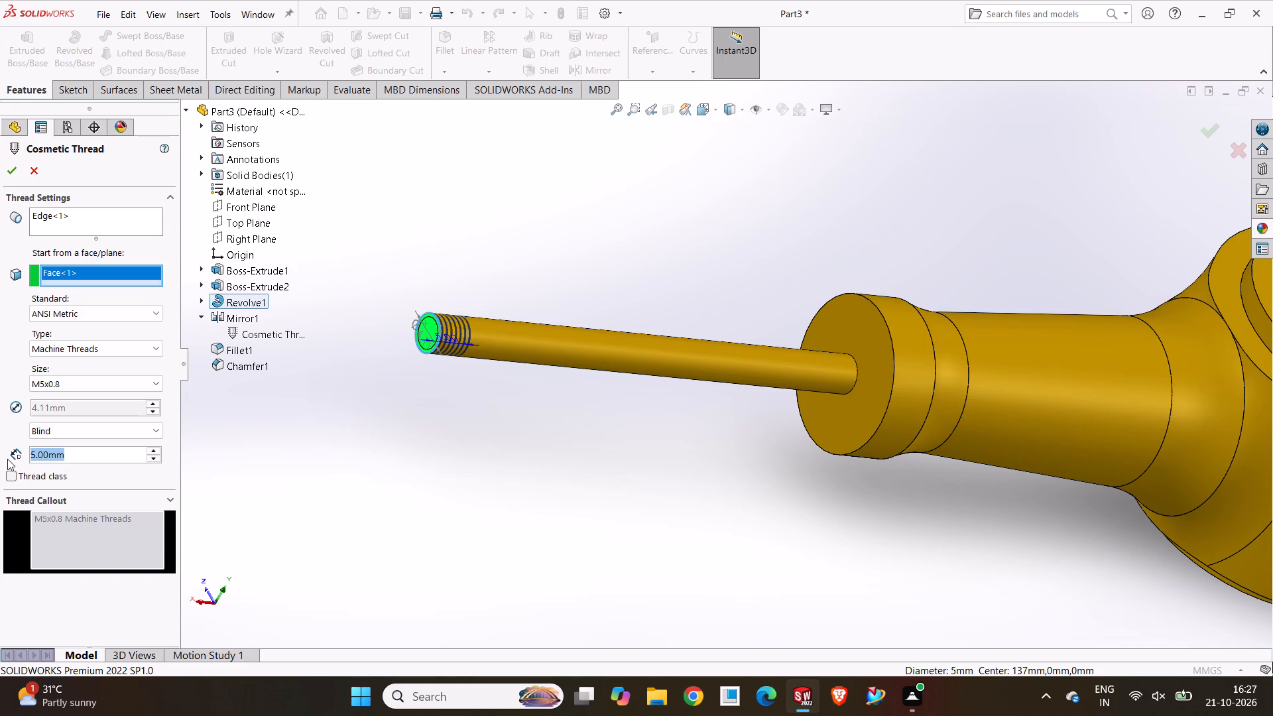
pyautogui.write('10')
pyautogui.press('Return')
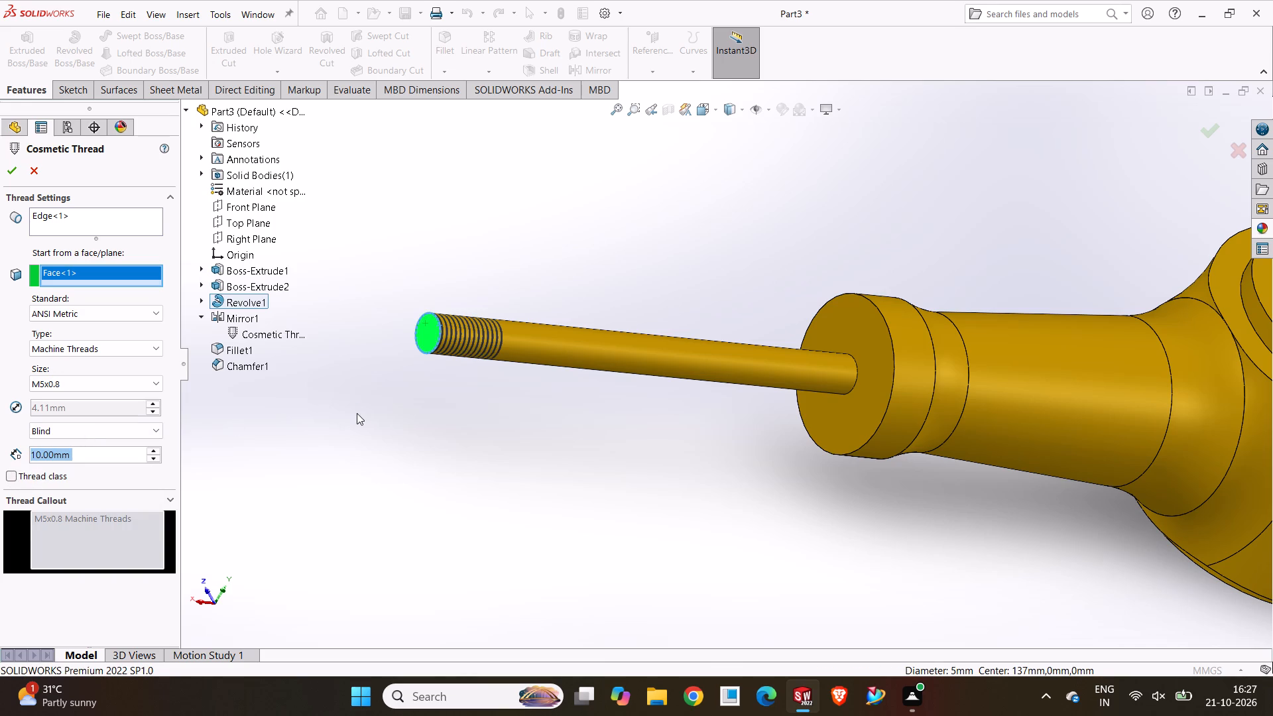
pyautogui.click(357, 413)
pyautogui.click(7, 170)
pyautogui.click(662, 472)
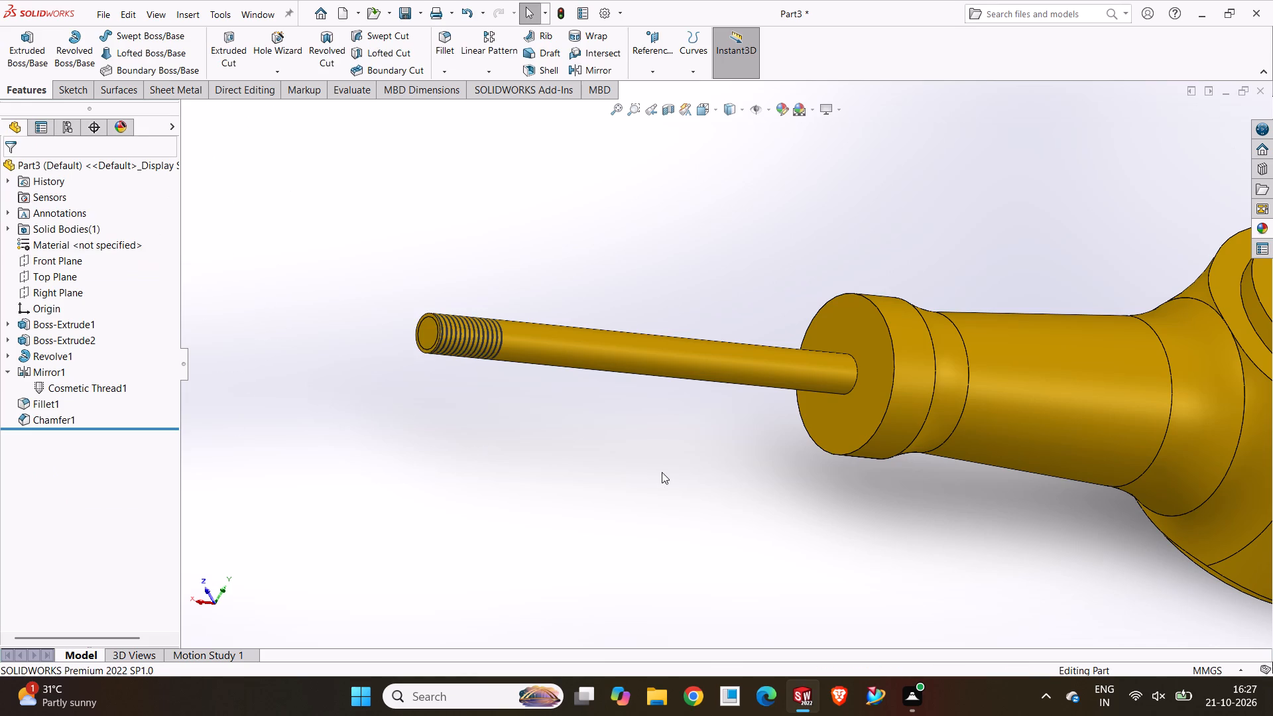
# Collapse Mirror1 in the feature tree and examine the threaded ends of both rods.
pyautogui.scroll(4, 715, 410)
pyautogui.moveTo(804, 389); pyautogui.dragTo(723, 363, button='middle')
pyautogui.doubleClick(7, 369)
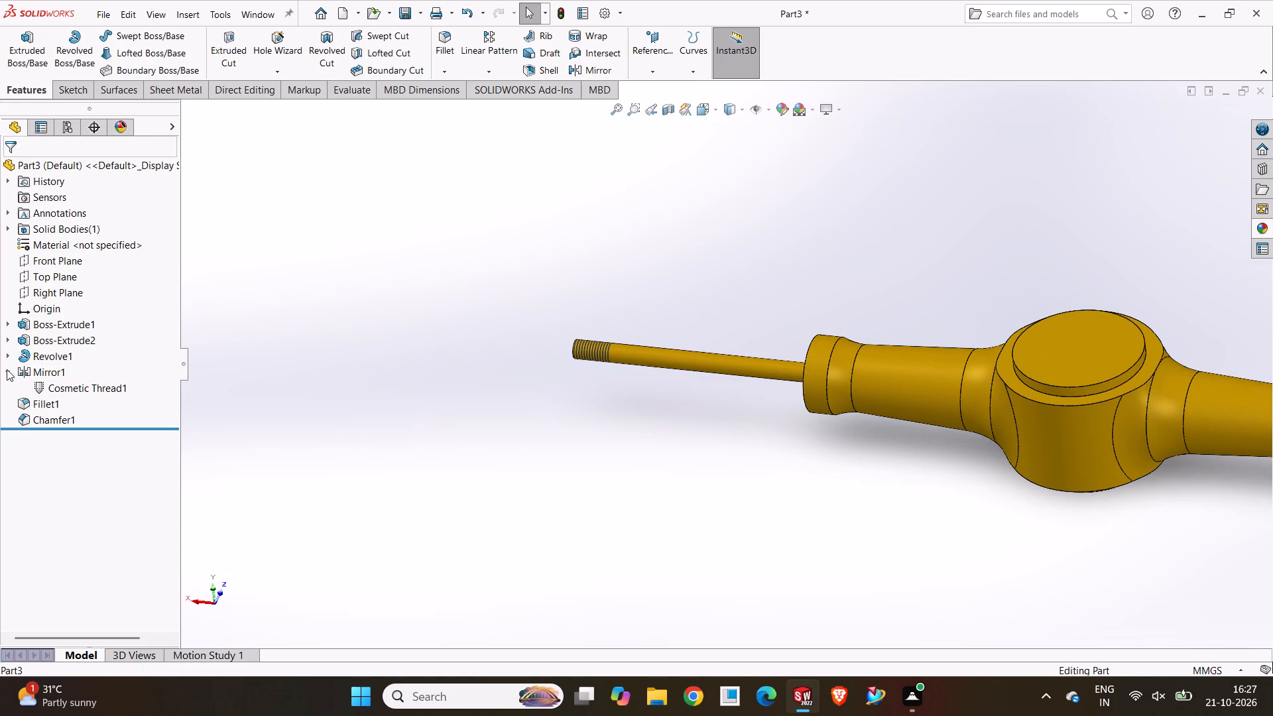
pyautogui.click(7, 369)
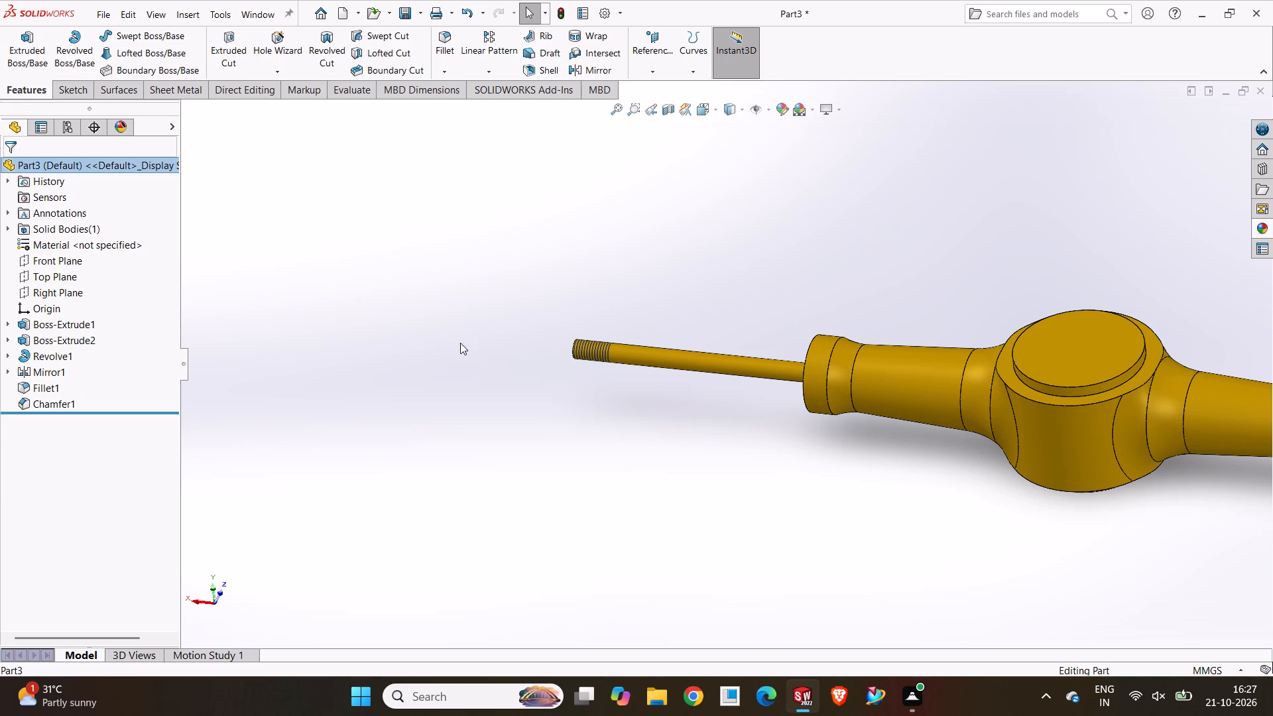
pyautogui.scroll(2, 619, 339)
pyautogui.click(520, 302)
pyautogui.scroll(-3, 926, 349)
pyautogui.scroll(4, 1004, 354)
pyautogui.moveTo(921, 319); pyautogui.dragTo(921, 318, button='middle')
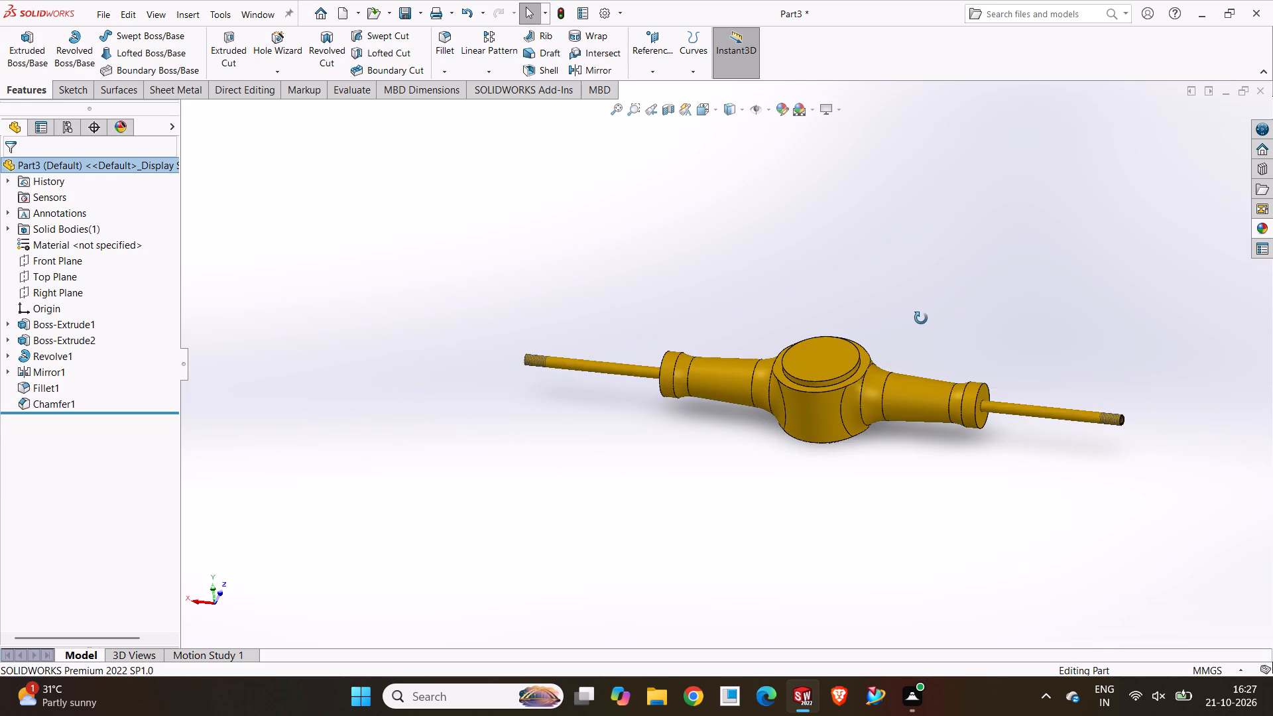
pyautogui.moveTo(921, 318); pyautogui.dragTo(932, 274, button='middle')
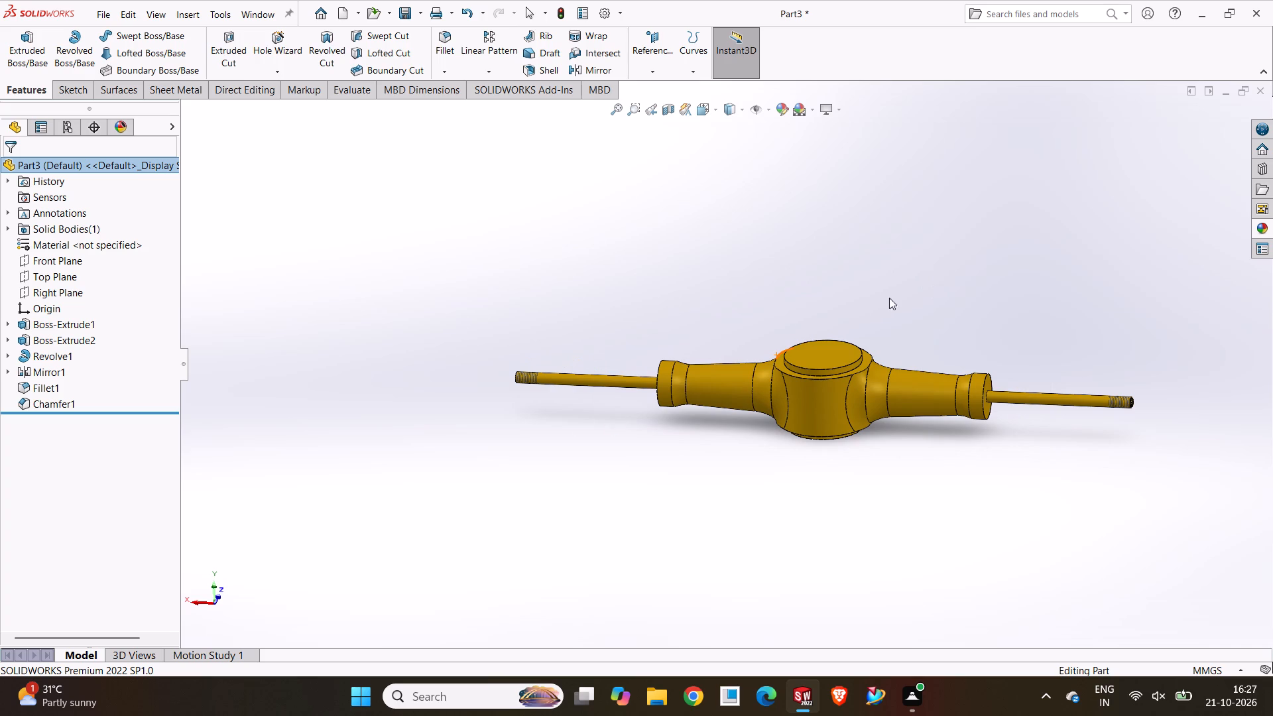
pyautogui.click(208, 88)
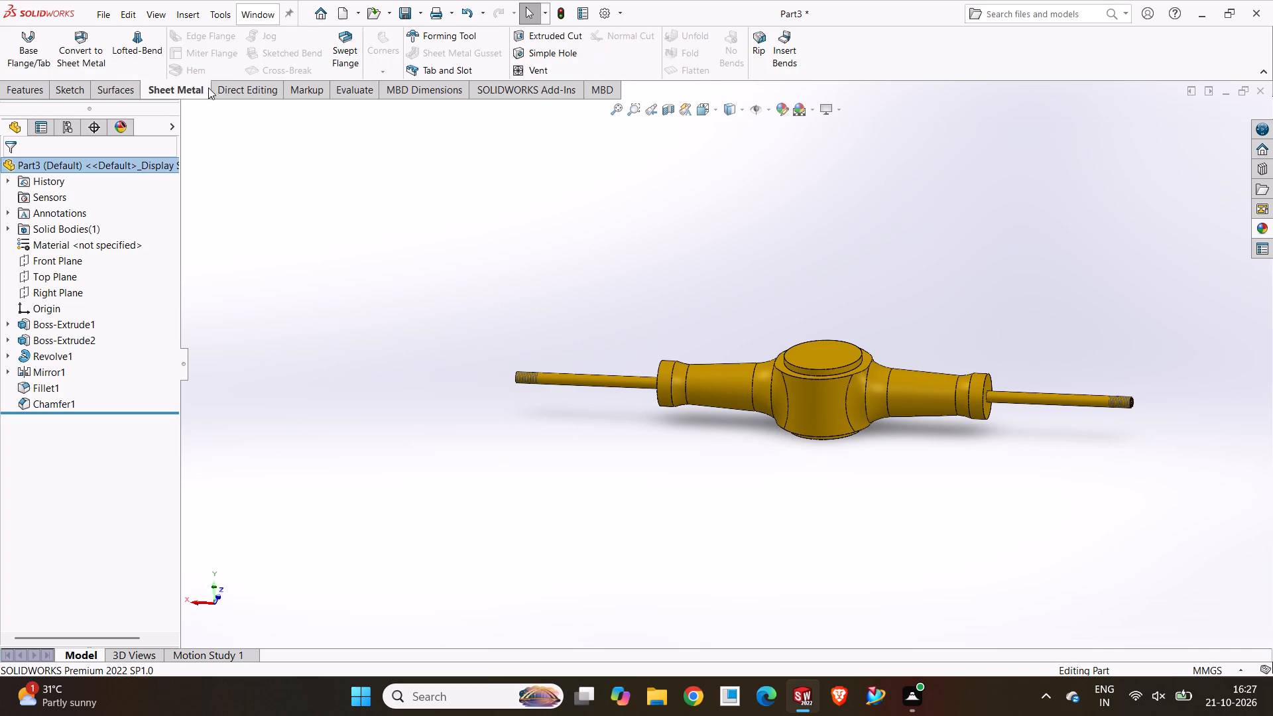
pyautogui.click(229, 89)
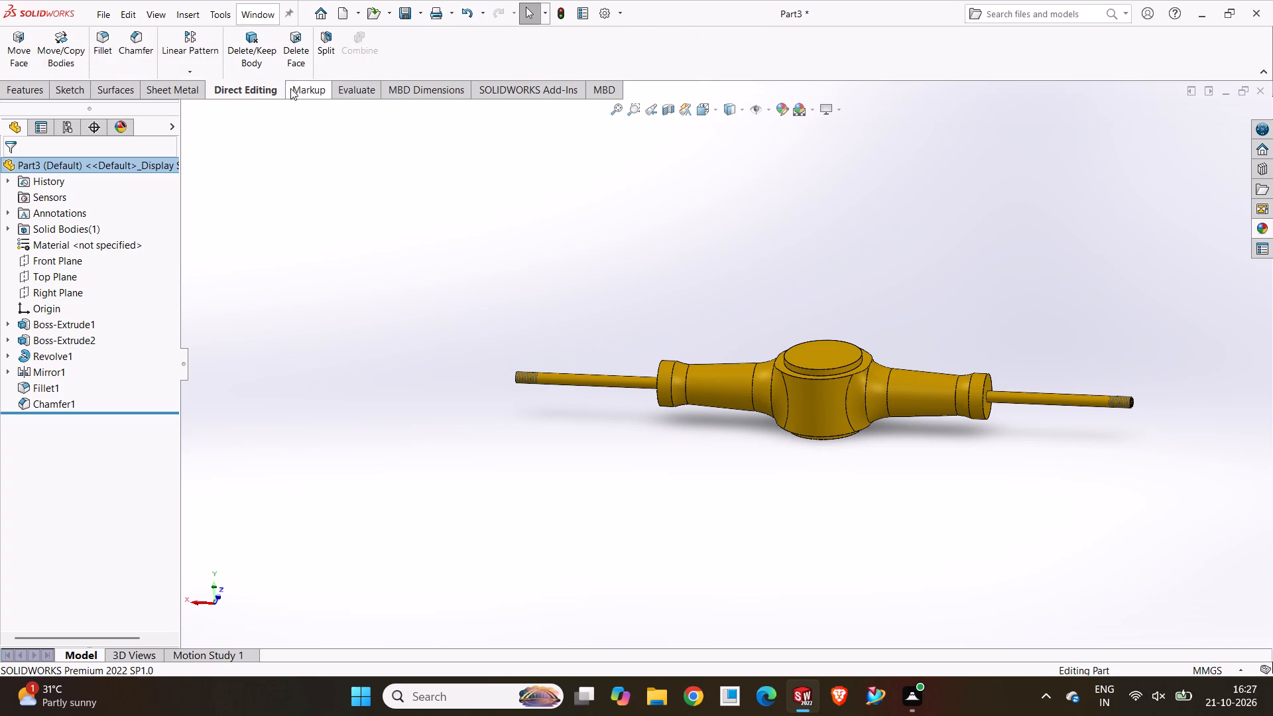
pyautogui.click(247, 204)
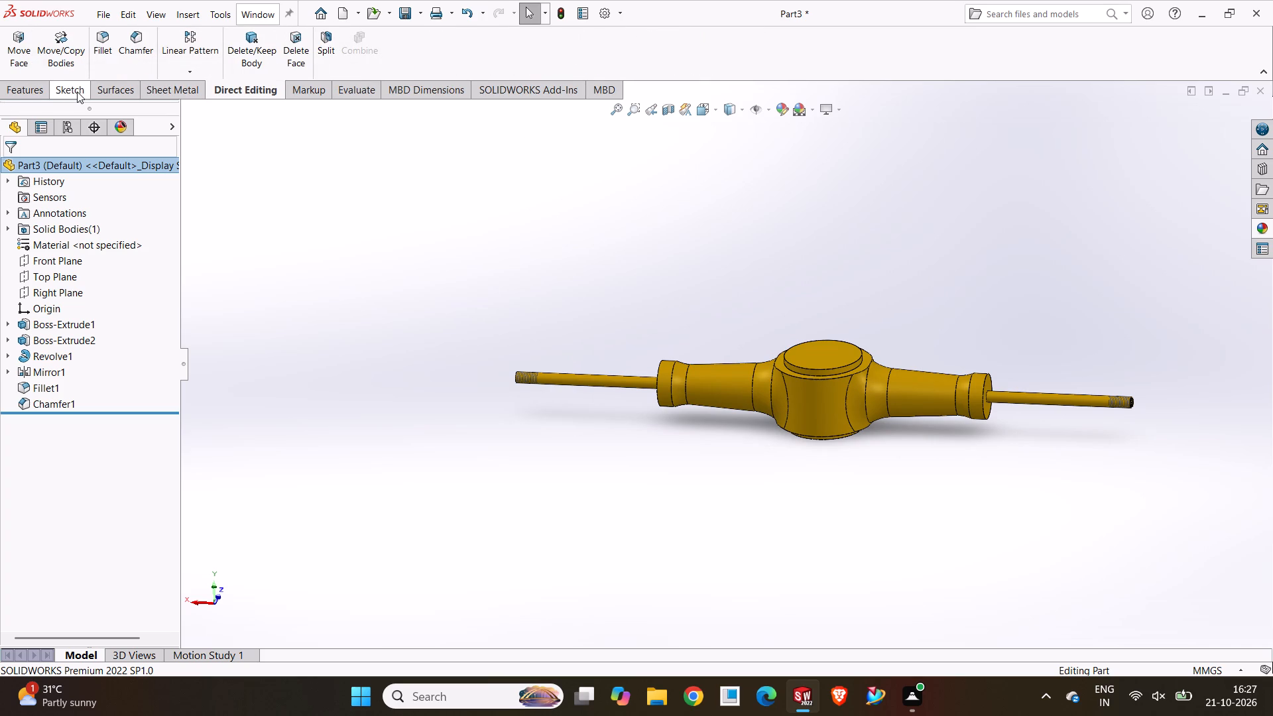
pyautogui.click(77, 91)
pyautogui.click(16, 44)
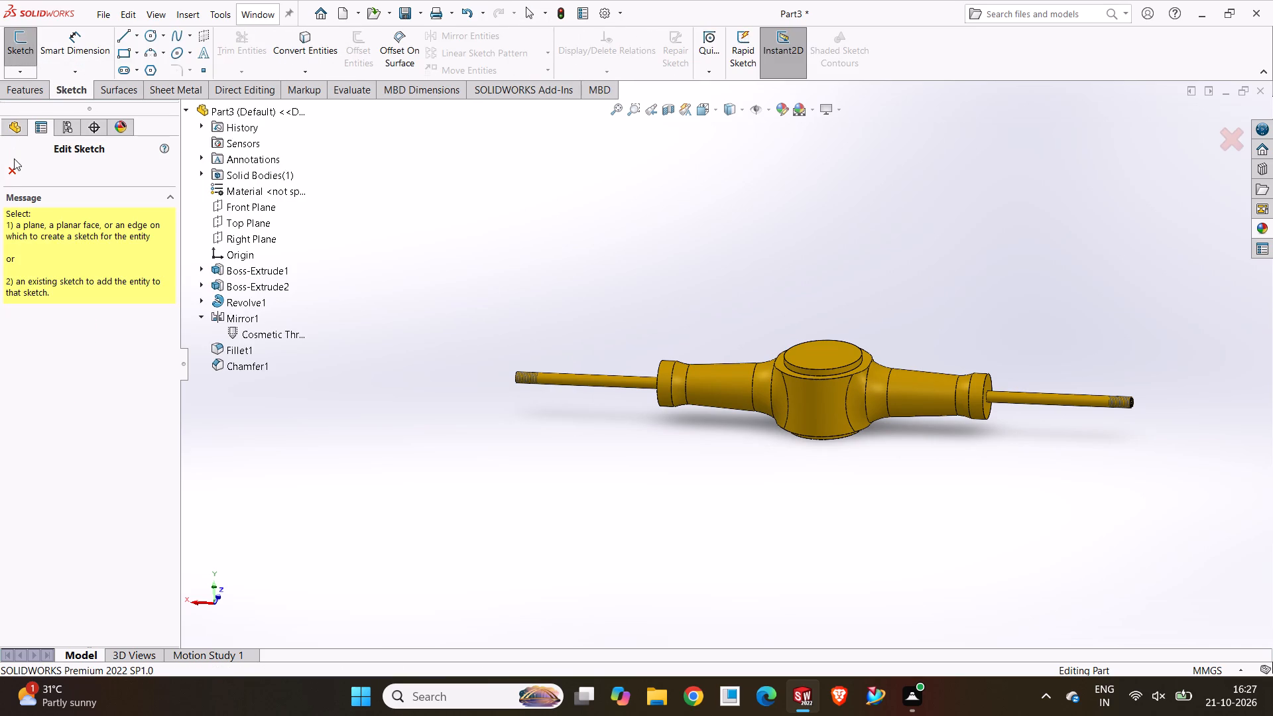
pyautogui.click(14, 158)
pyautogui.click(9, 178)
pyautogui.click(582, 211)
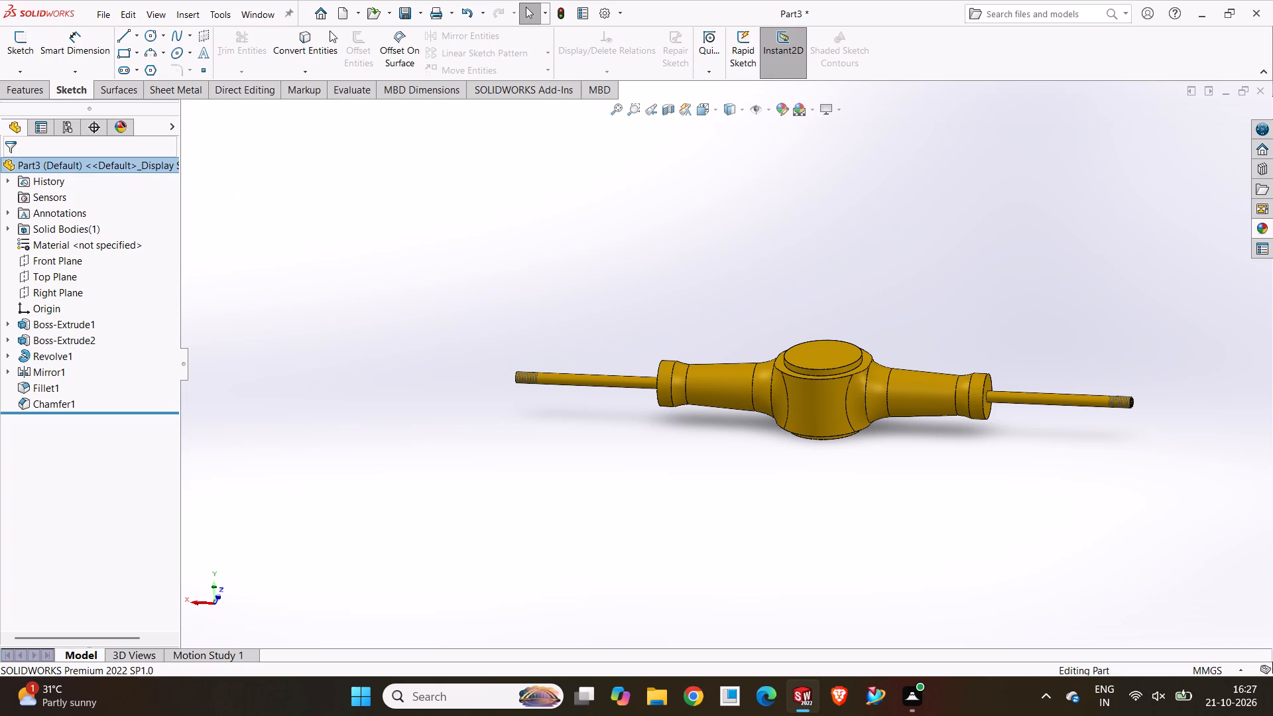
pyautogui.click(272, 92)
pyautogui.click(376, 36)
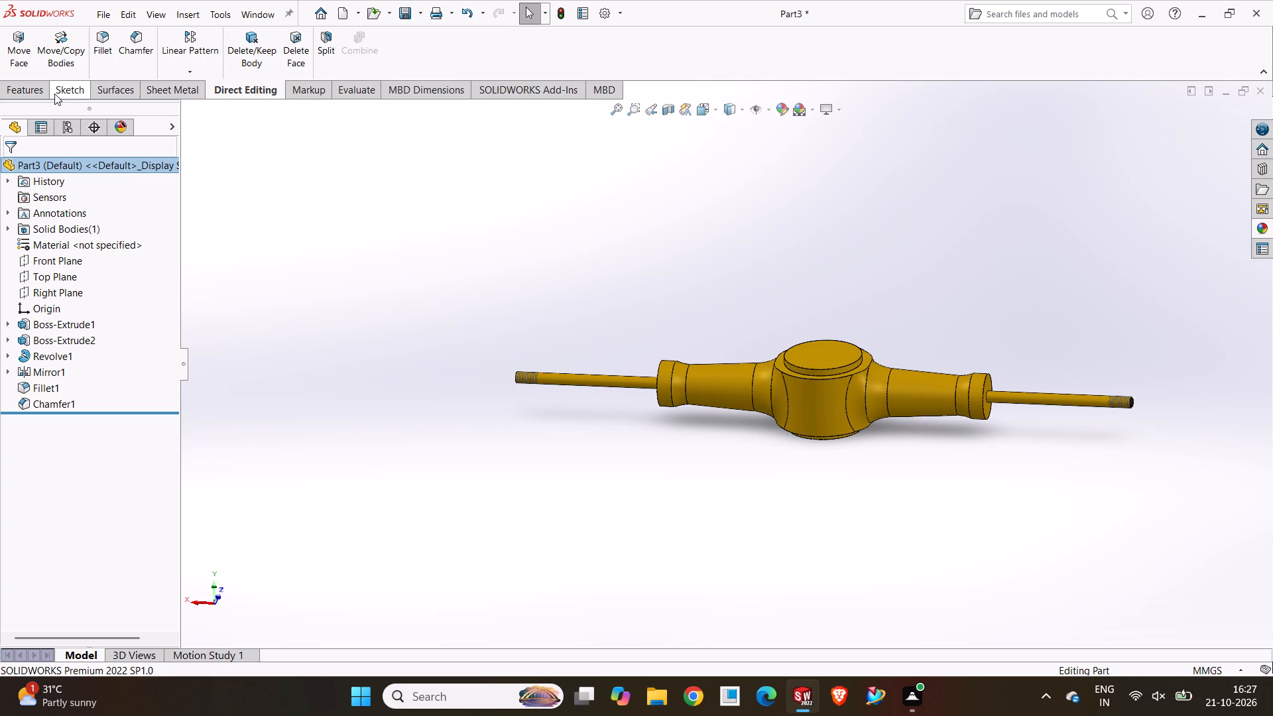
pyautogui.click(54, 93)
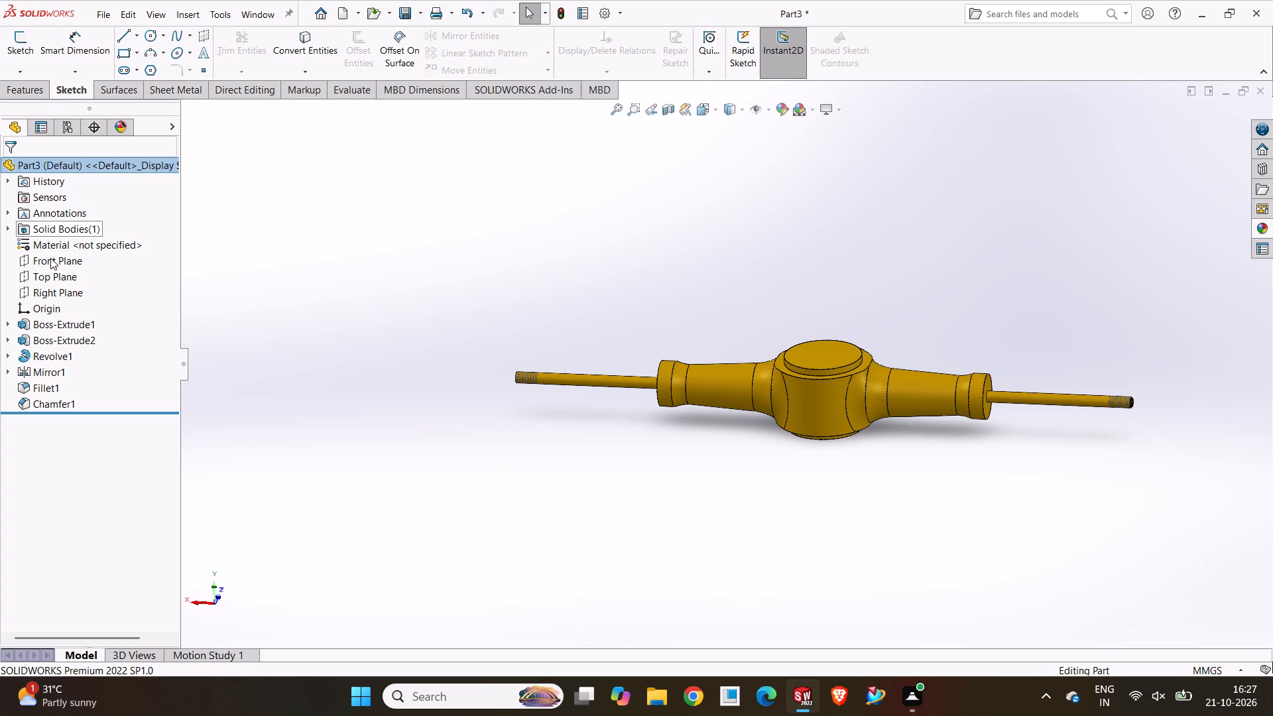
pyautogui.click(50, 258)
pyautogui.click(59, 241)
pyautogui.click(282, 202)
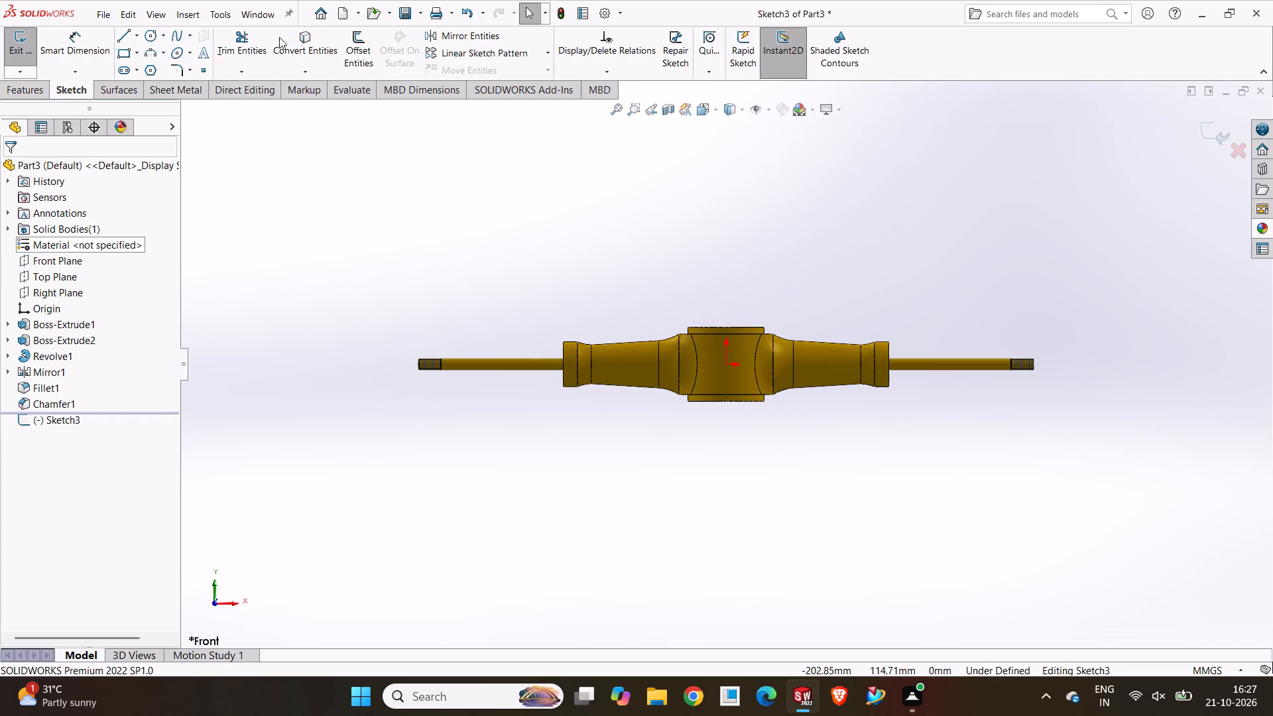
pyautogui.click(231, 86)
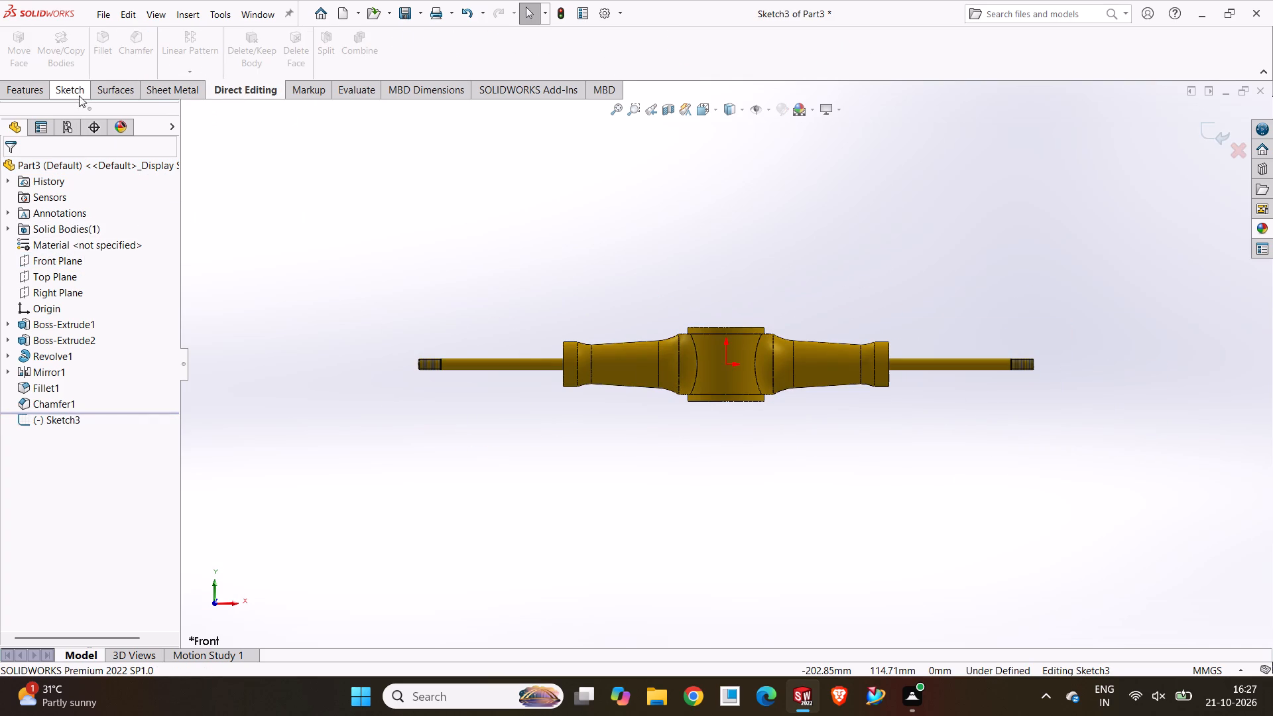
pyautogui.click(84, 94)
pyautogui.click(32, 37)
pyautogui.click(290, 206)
# Examine the hub, both arms and the threaded rods from several angles.
pyautogui.moveTo(298, 212); pyautogui.dragTo(395, 292, button='middle')
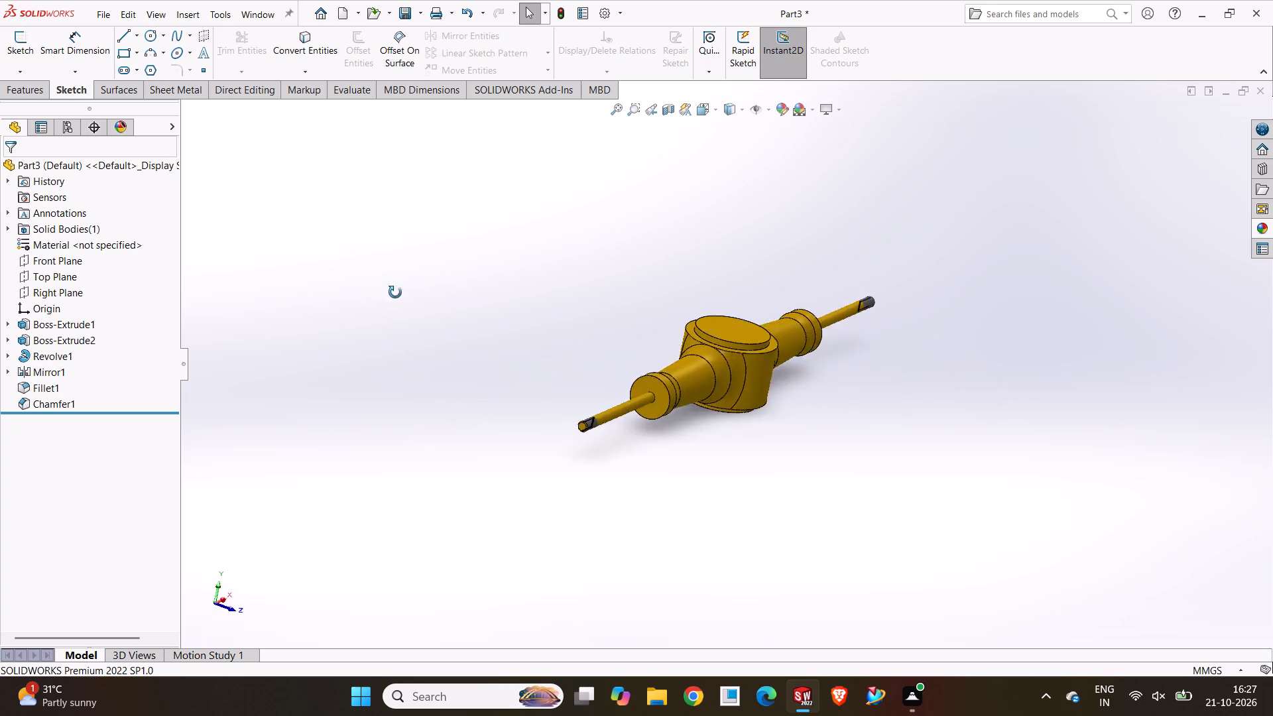
pyautogui.moveTo(395, 292); pyautogui.dragTo(481, 329, button='middle')
pyautogui.scroll(-3, 576, 274)
pyautogui.scroll(2, 572, 272)
pyautogui.moveTo(572, 272); pyautogui.dragTo(597, 383, button='middle')
pyautogui.moveTo(692, 270); pyautogui.dragTo(733, 210, button='middle')
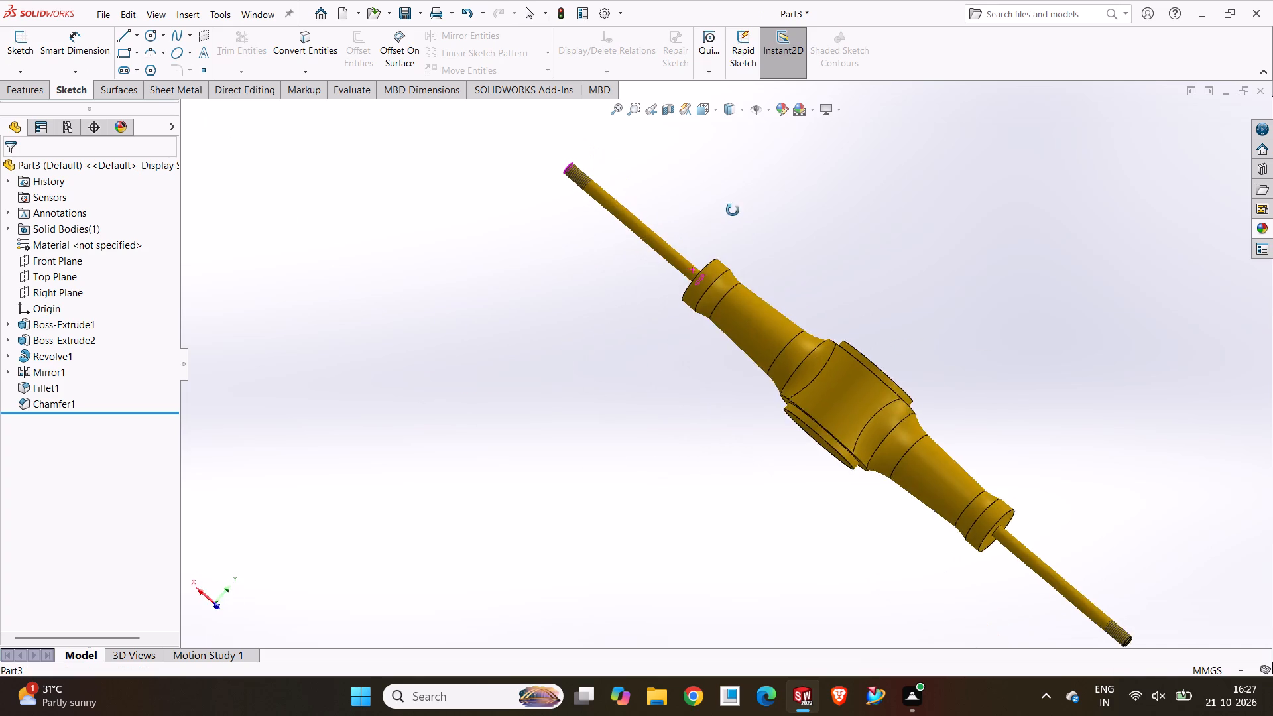
pyautogui.moveTo(733, 210); pyautogui.dragTo(741, 292, button='middle')
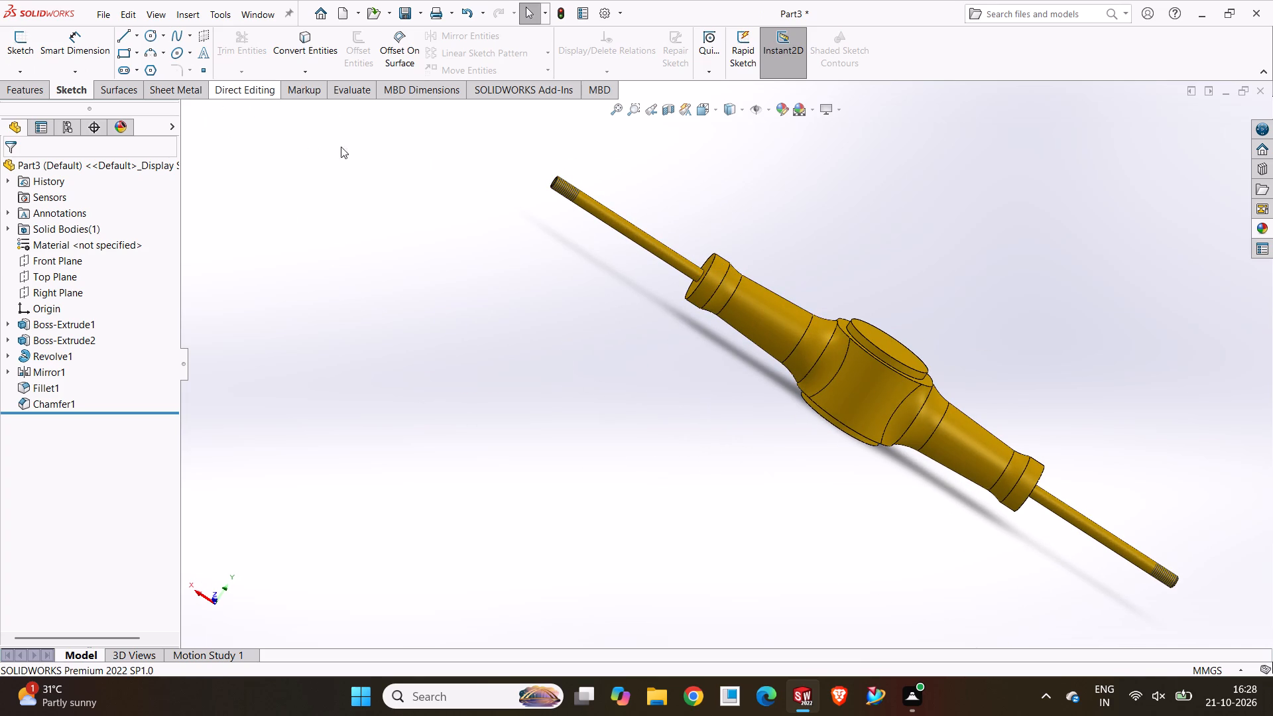
pyautogui.moveTo(799, 241); pyautogui.dragTo(761, 242, button='middle')
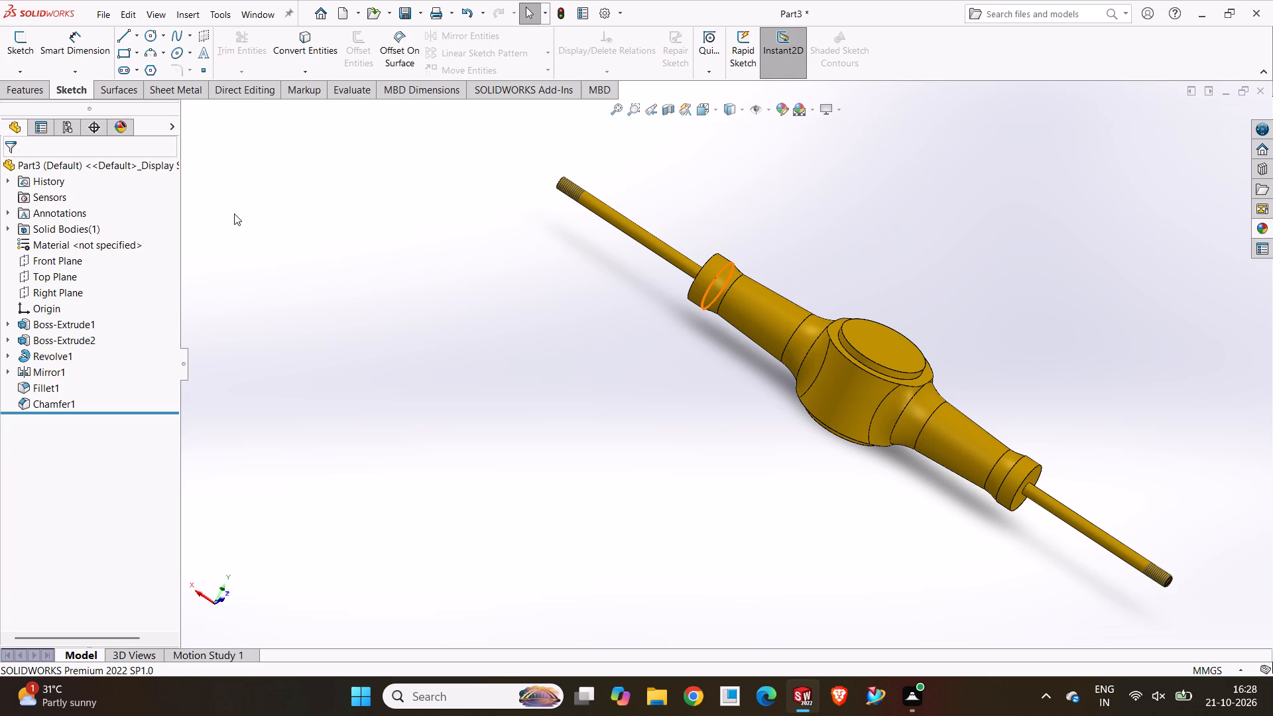
# Start a sketch on the hub's circular top face and draw a small circle centred on the origin.
pyautogui.click(890, 343)
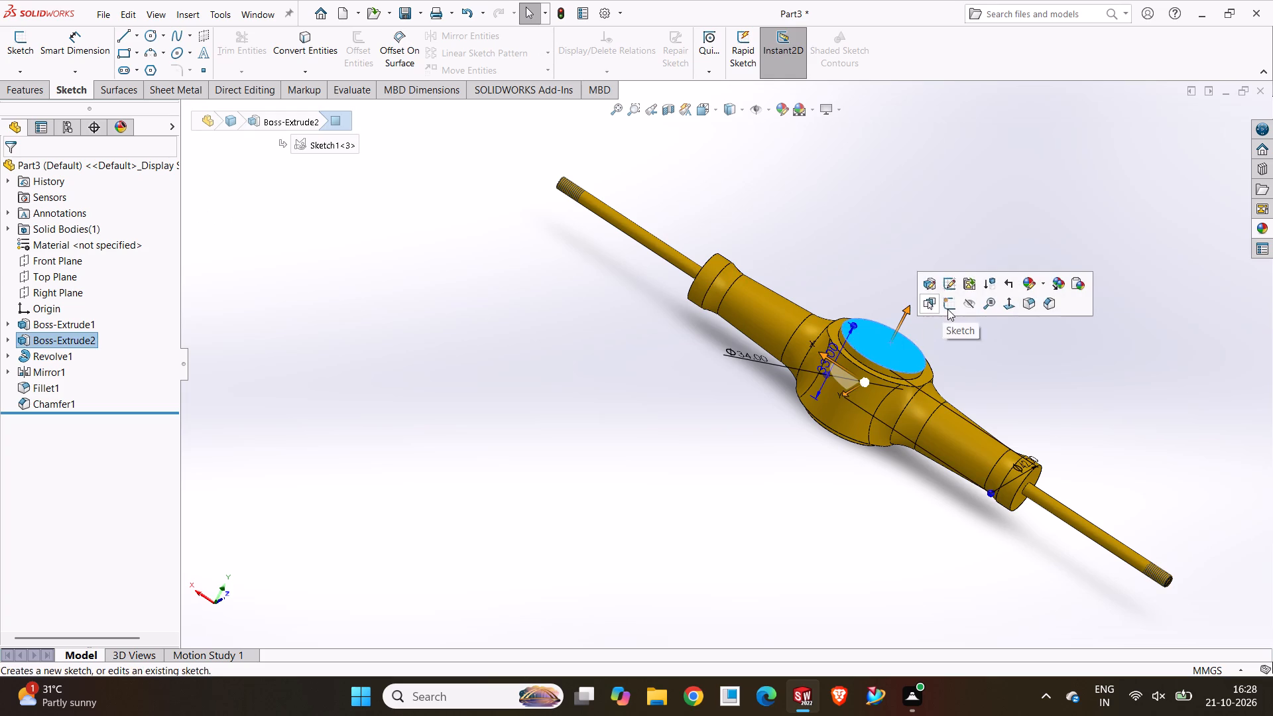
pyautogui.click(947, 309)
pyautogui.click(522, 319)
pyautogui.scroll(-4, 747, 373)
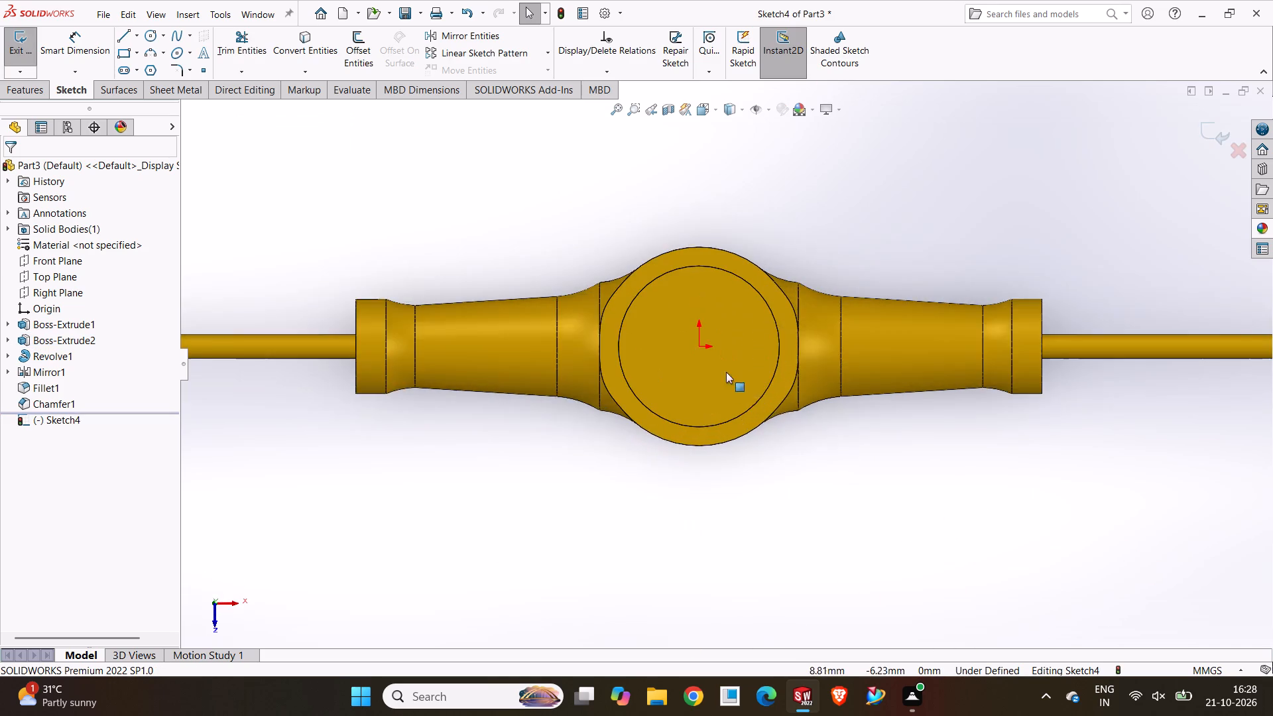
pyautogui.scroll(3, 709, 364)
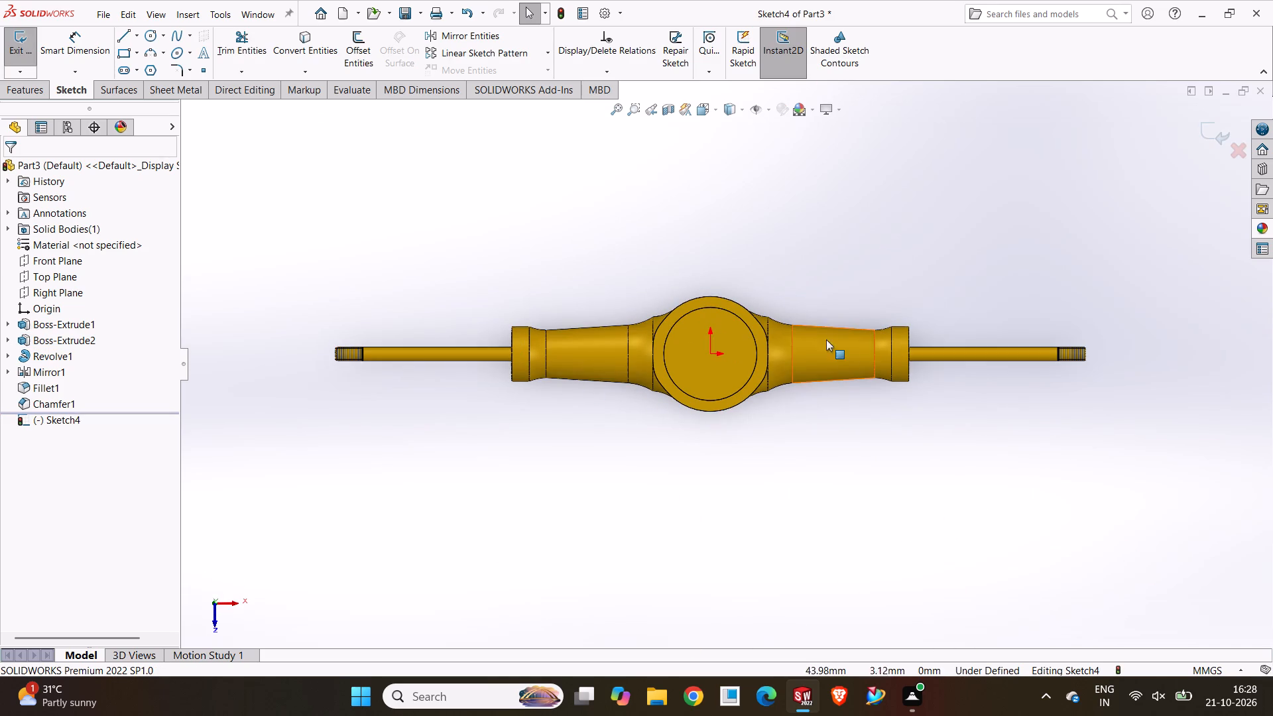
pyautogui.scroll(-5, 737, 314)
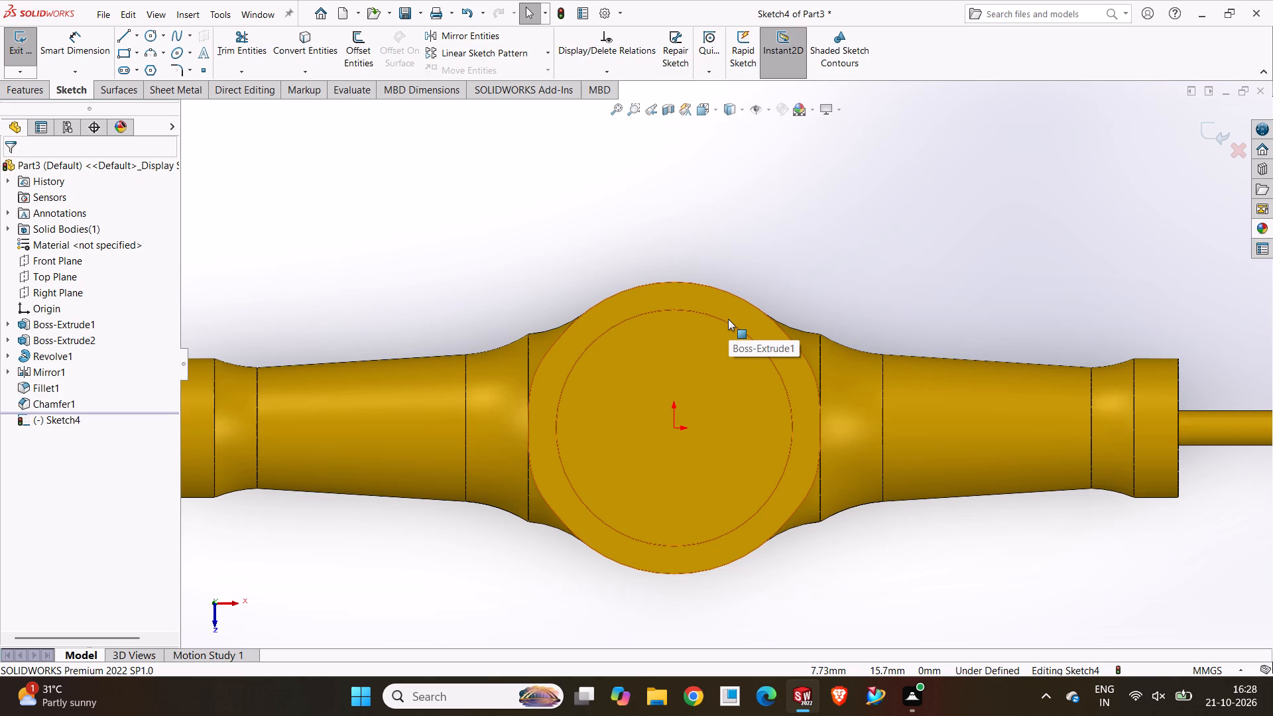
pyautogui.click(154, 38)
pyautogui.click(677, 430)
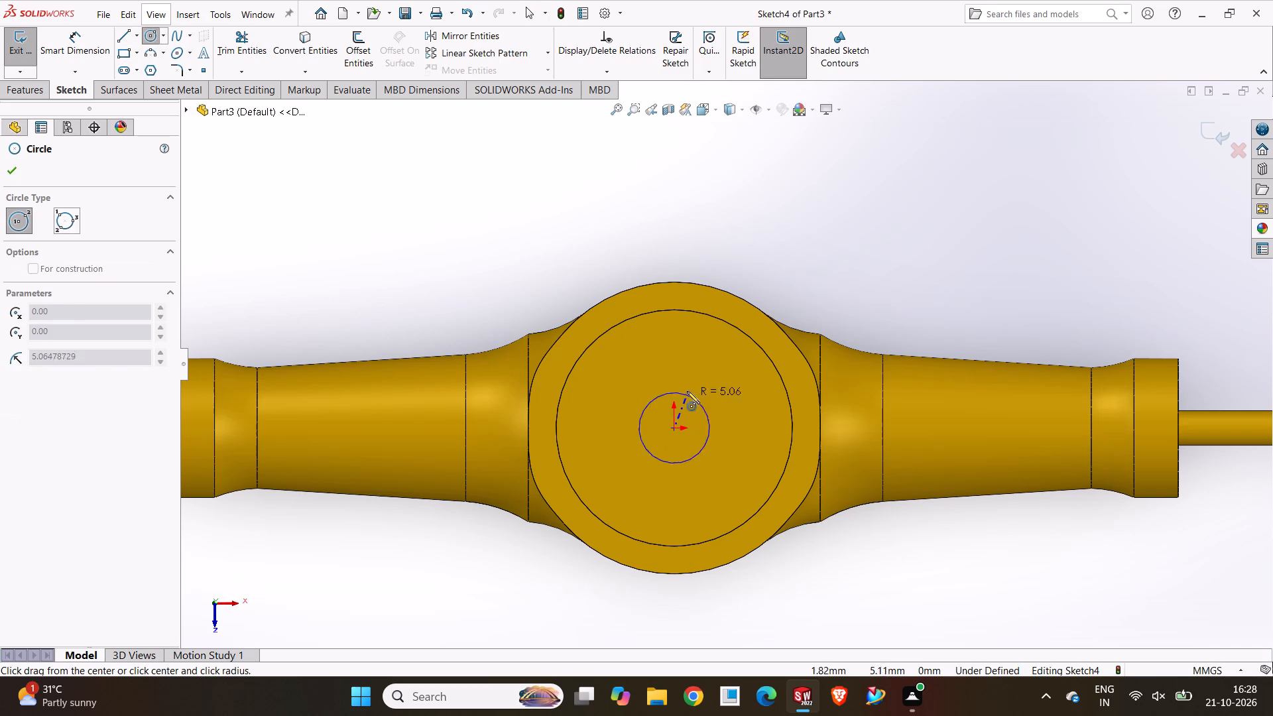
pyautogui.click(690, 379)
# Dimension the centred circle's diameter as 12.5 mm.
pyautogui.click(85, 59)
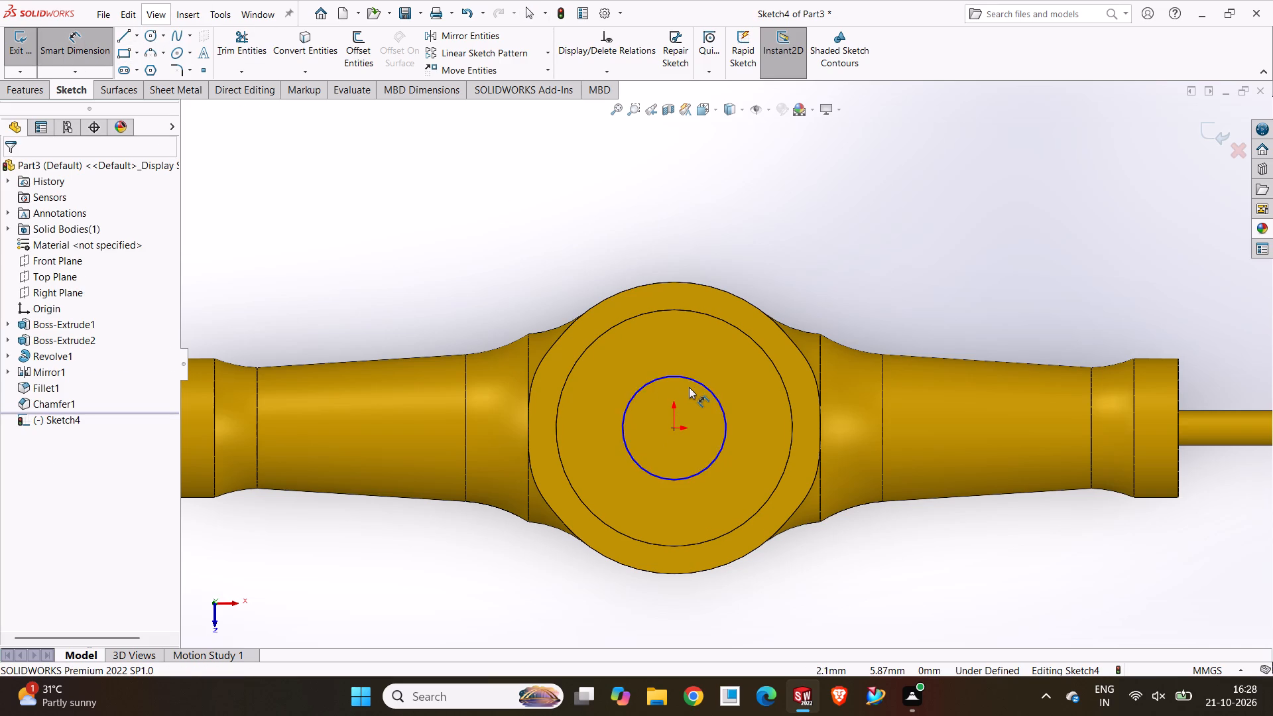
pyautogui.click(691, 379)
pyautogui.click(741, 258)
pyautogui.write('12.50')
pyautogui.press('Return')
pyautogui.scroll(-2, 703, 439)
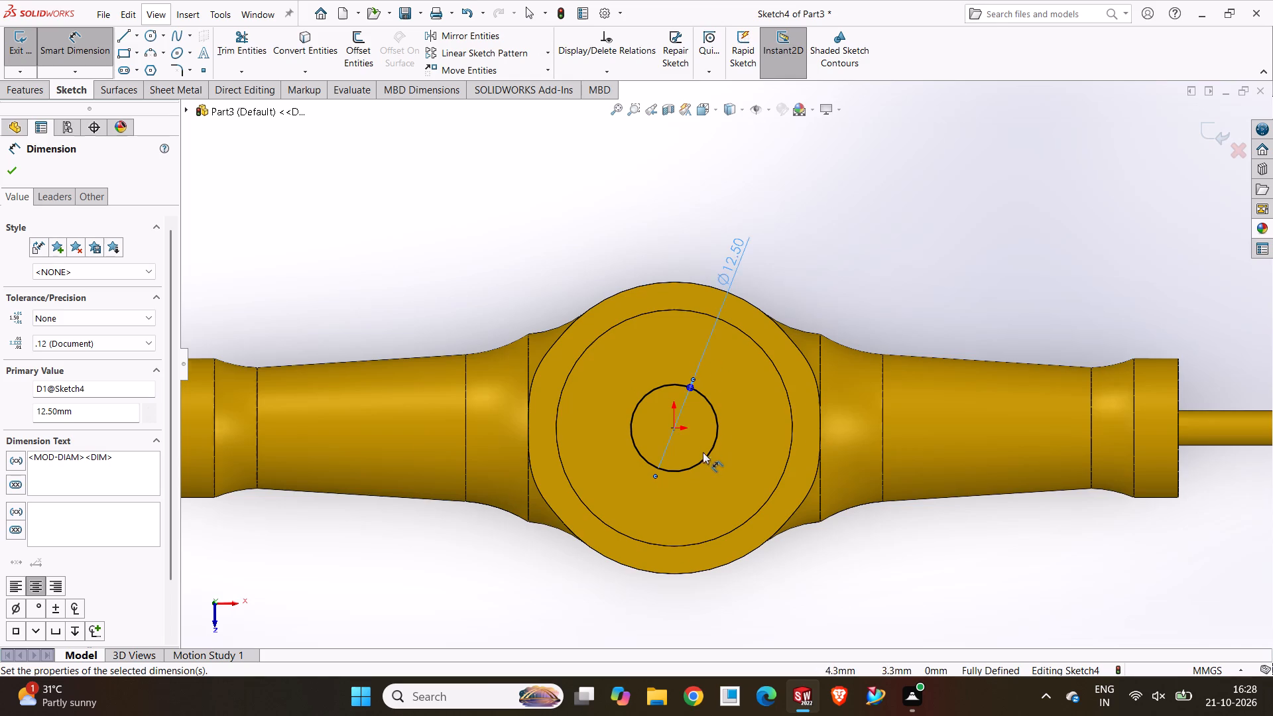
pyautogui.scroll(-4, 703, 452)
pyautogui.click(9, 166)
# Draw a vertical chord about 11.2 mm long across the circle, left of the origin, with both ends on the circle.
pyautogui.click(121, 33)
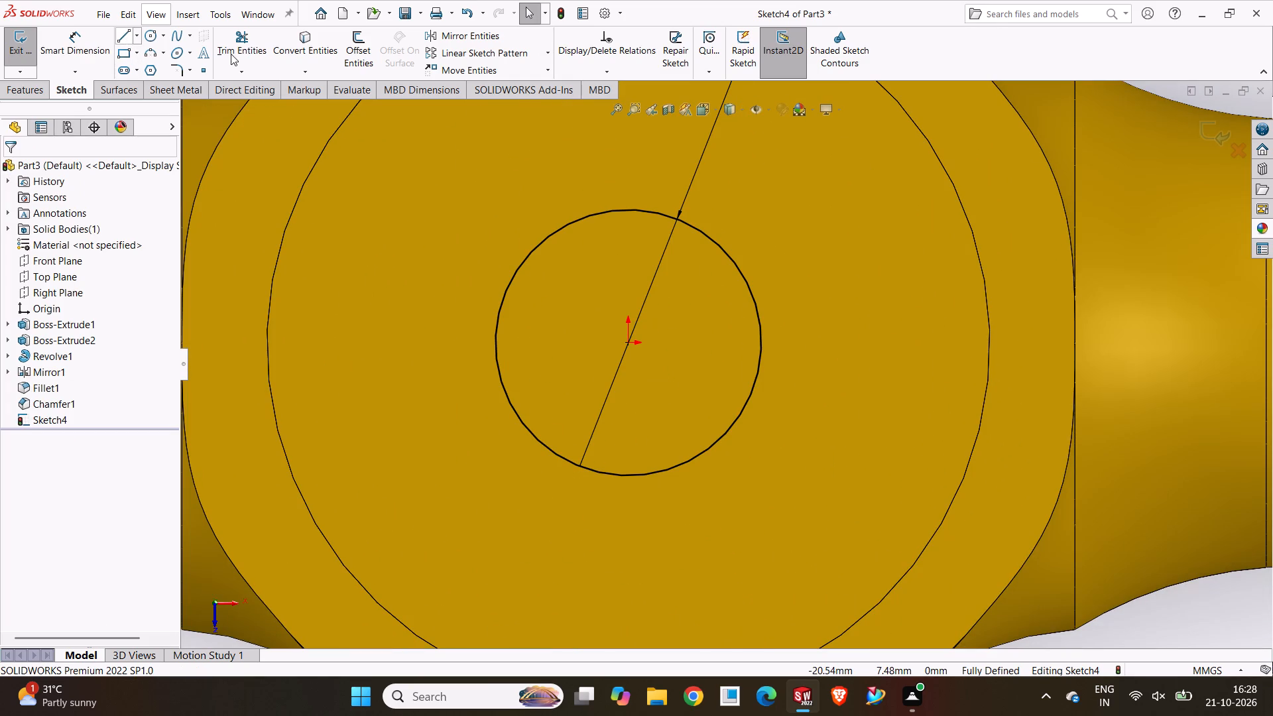
pyautogui.click(571, 225)
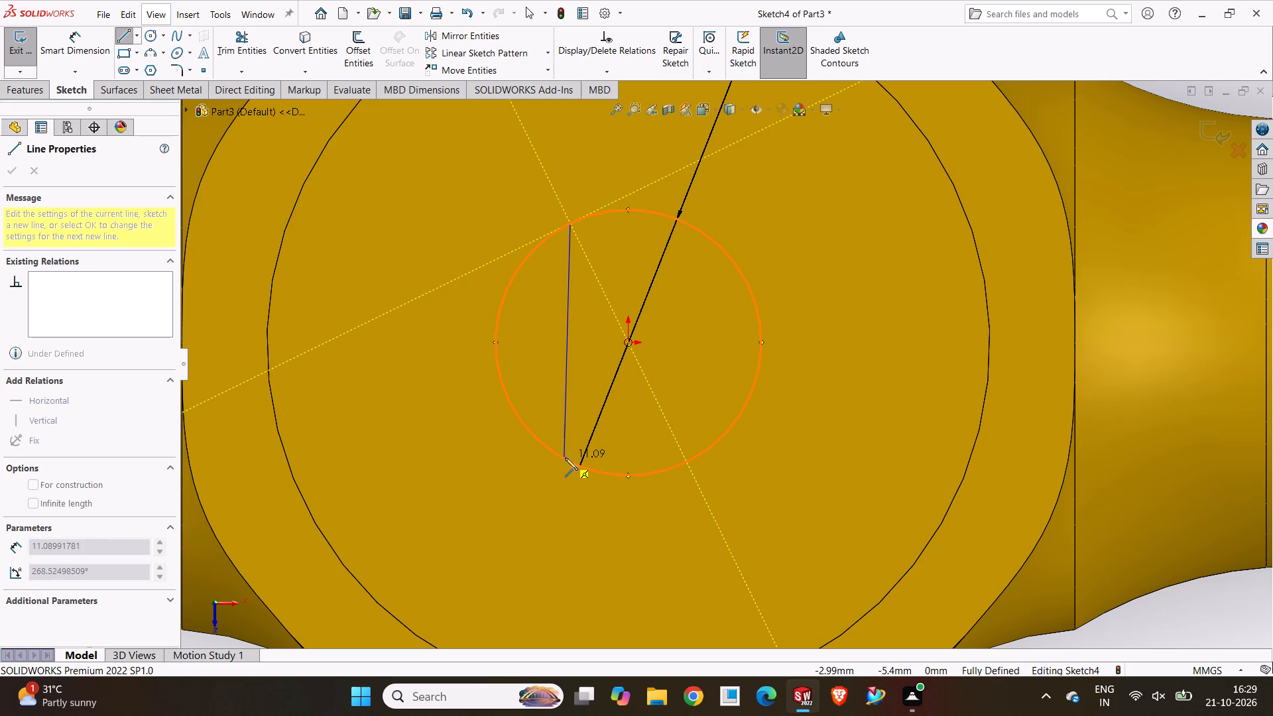
pyautogui.click(569, 460)
pyautogui.press('Escape')
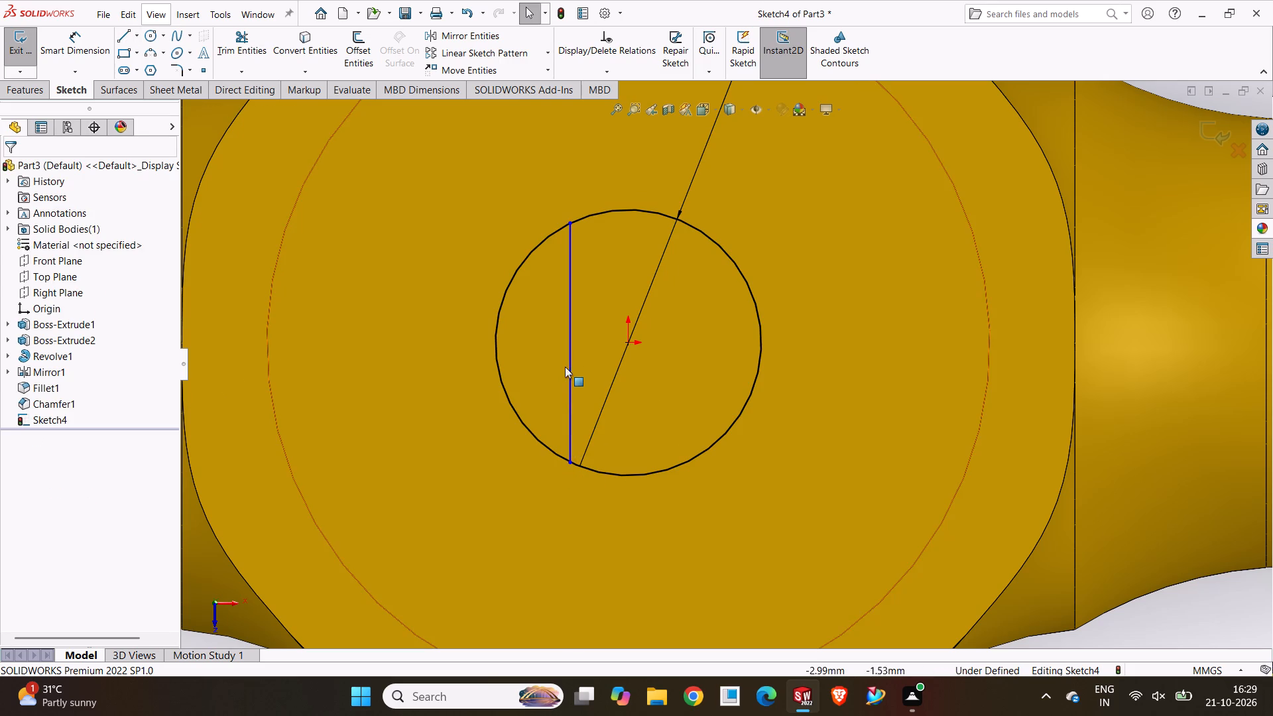
pyautogui.click(565, 356)
pyautogui.scroll(5, 601, 333)
pyautogui.click(871, 587)
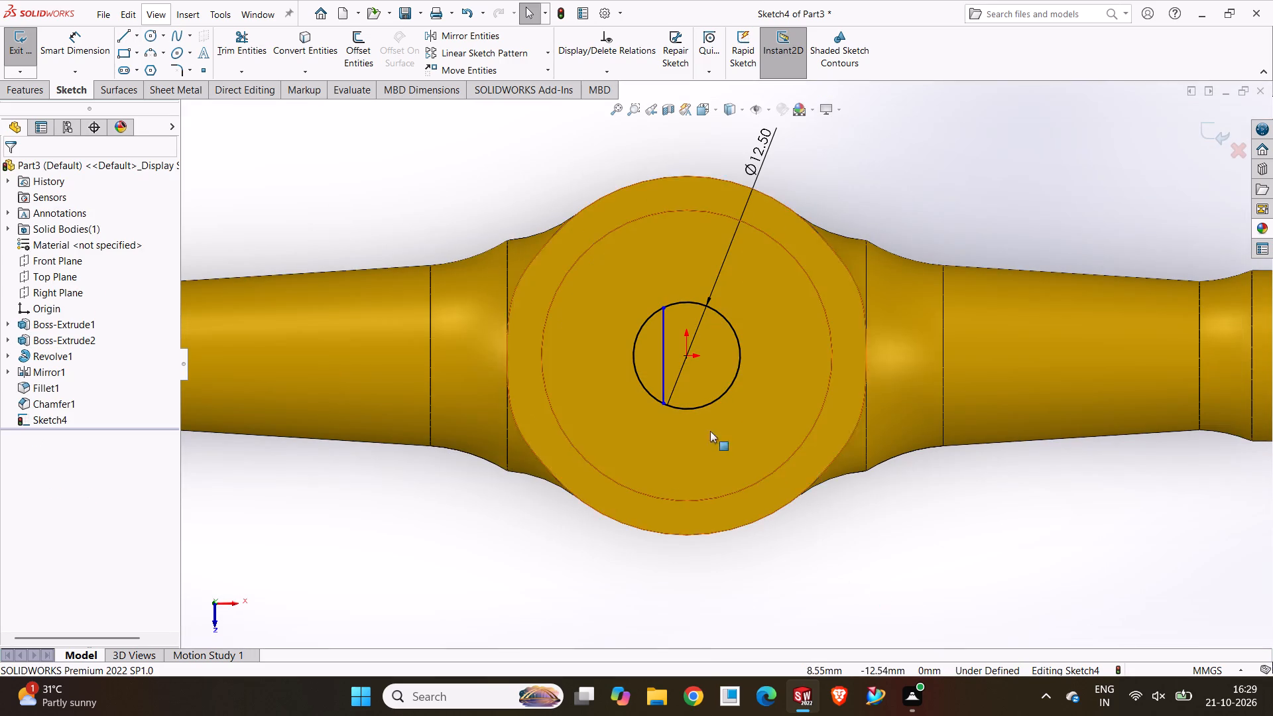
pyautogui.scroll(-4, 671, 377)
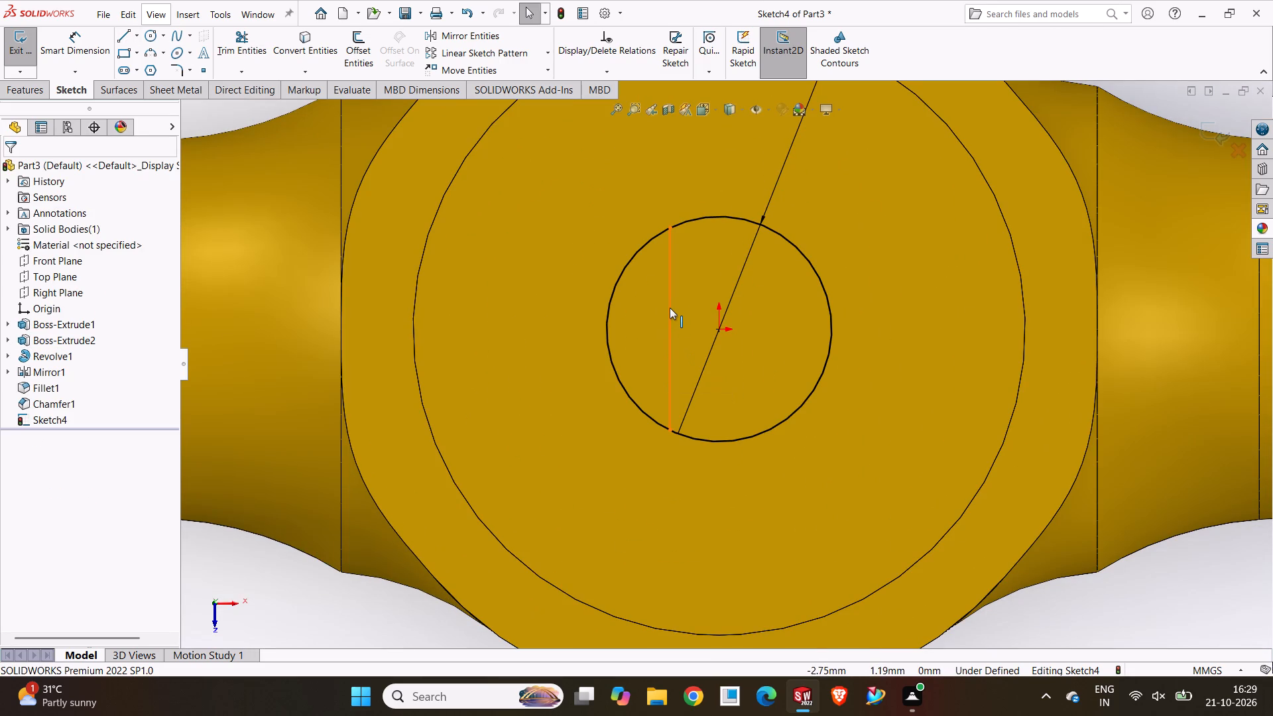
pyautogui.click(670, 308)
pyautogui.click(732, 249)
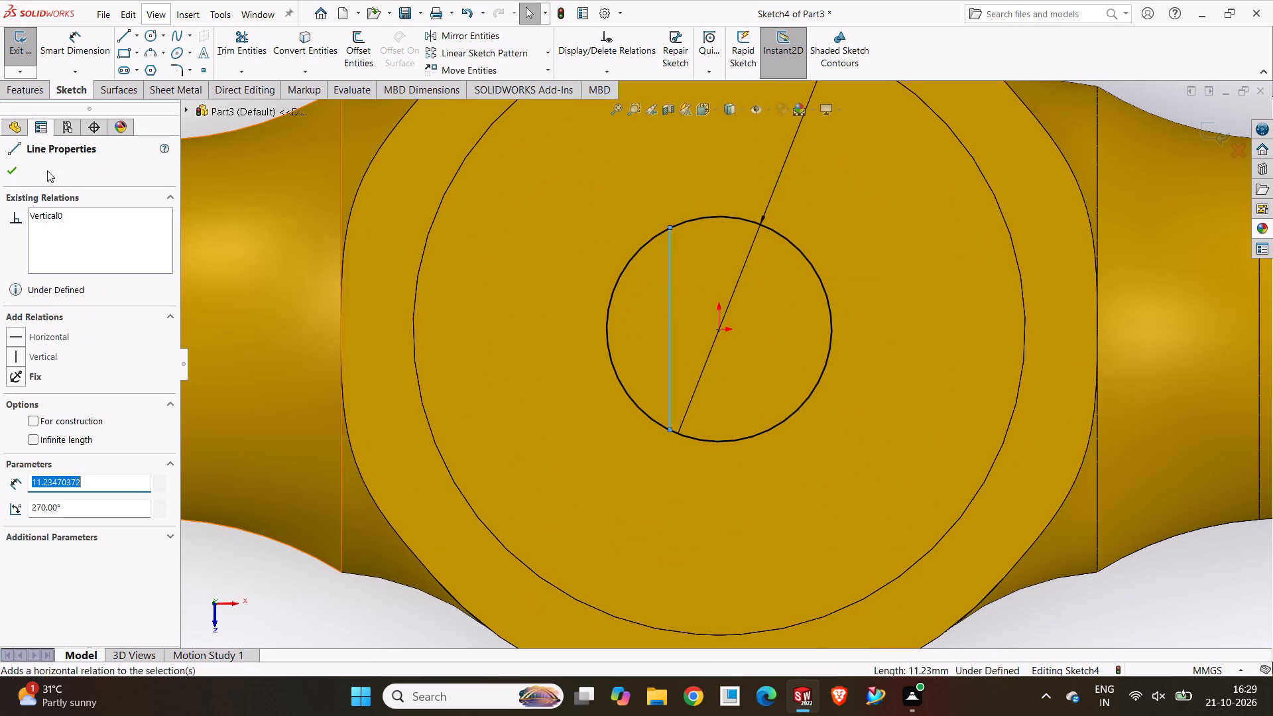
pyautogui.click(19, 177)
pyautogui.click(328, 656)
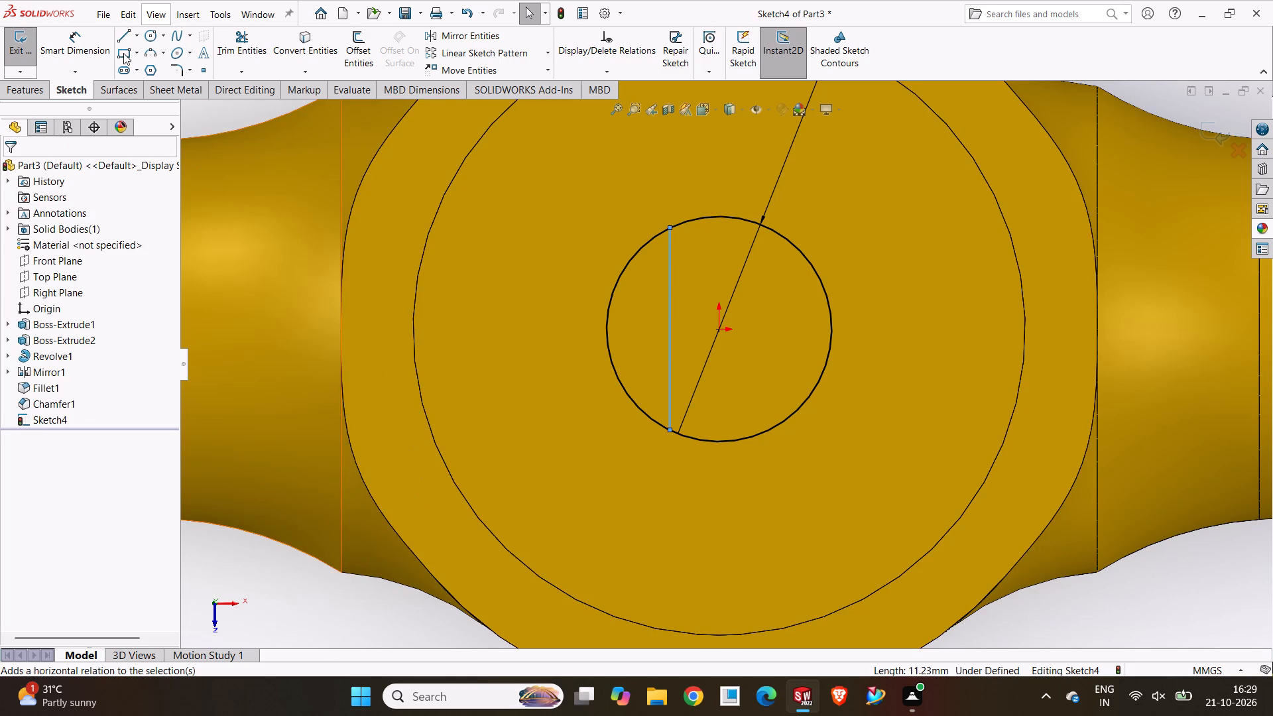
# Draw a vertical centerline from the origin up to the top of the circle.
pyautogui.click(140, 37)
pyautogui.click(143, 64)
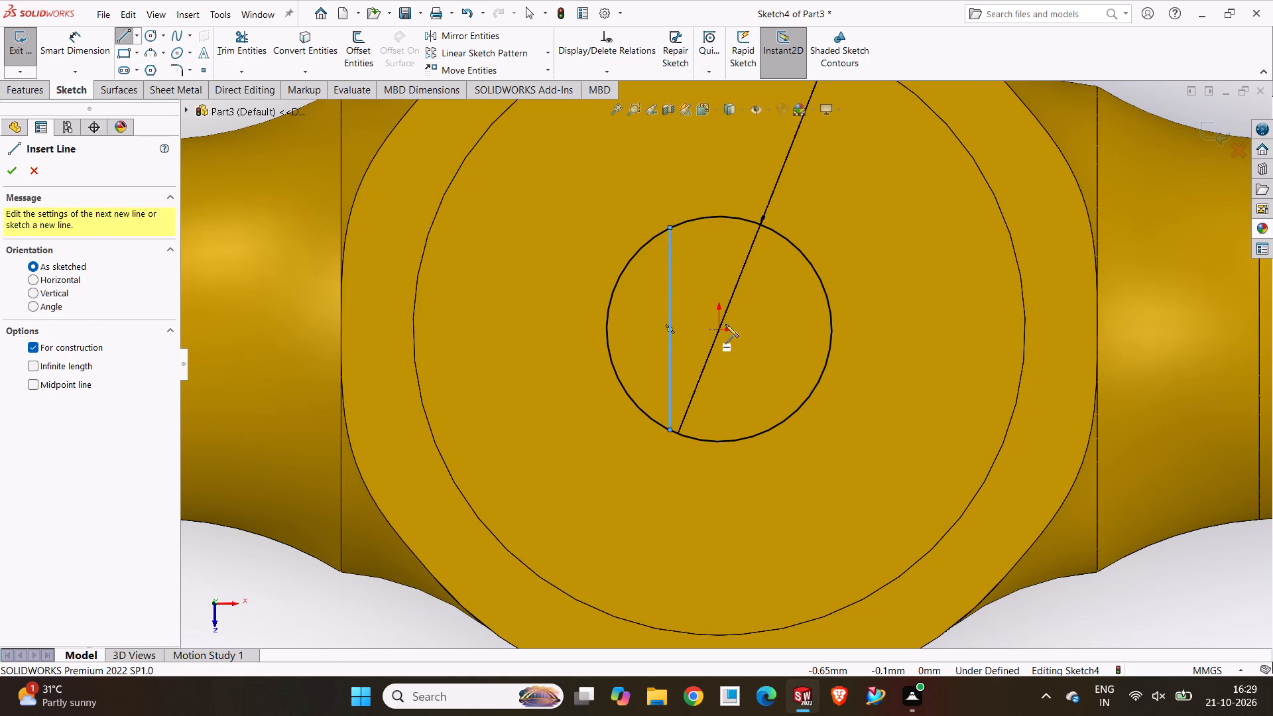
pyautogui.click(717, 328)
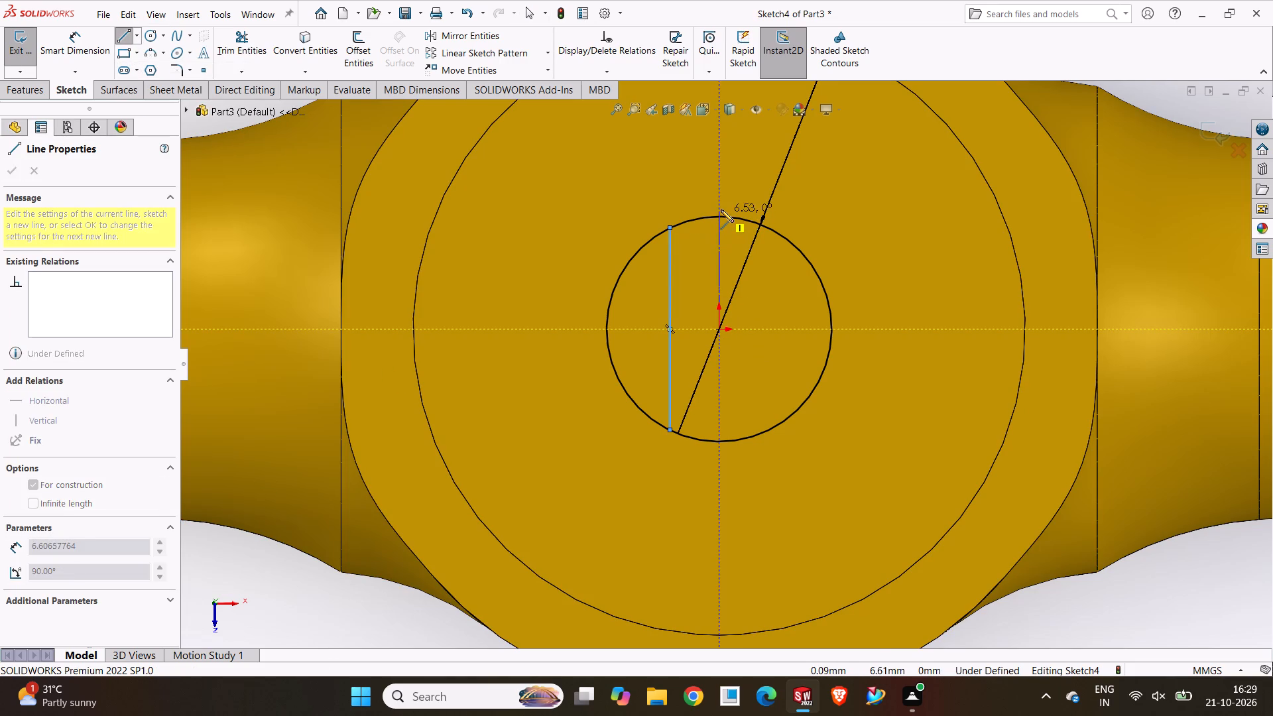
pyautogui.click(720, 216)
pyautogui.press('Escape')
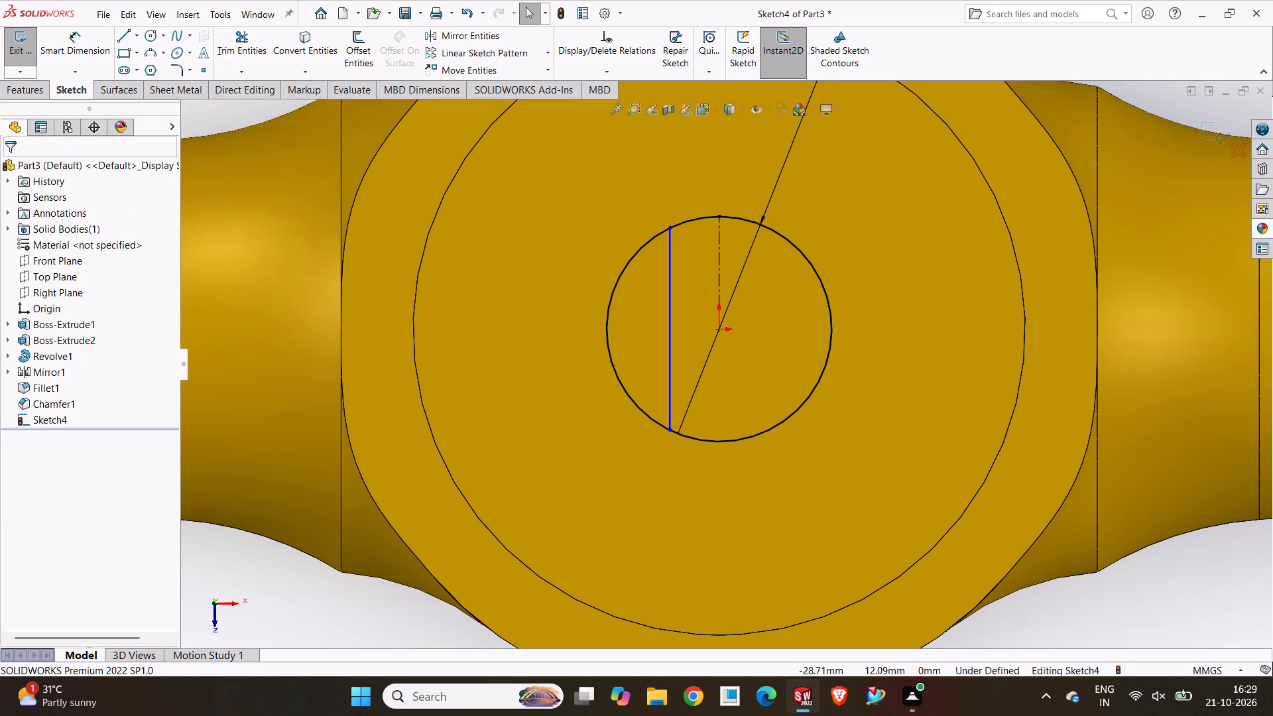
# Dimension the distance between the vertical chord and the centerline as 5 mm.
pyautogui.click(90, 49)
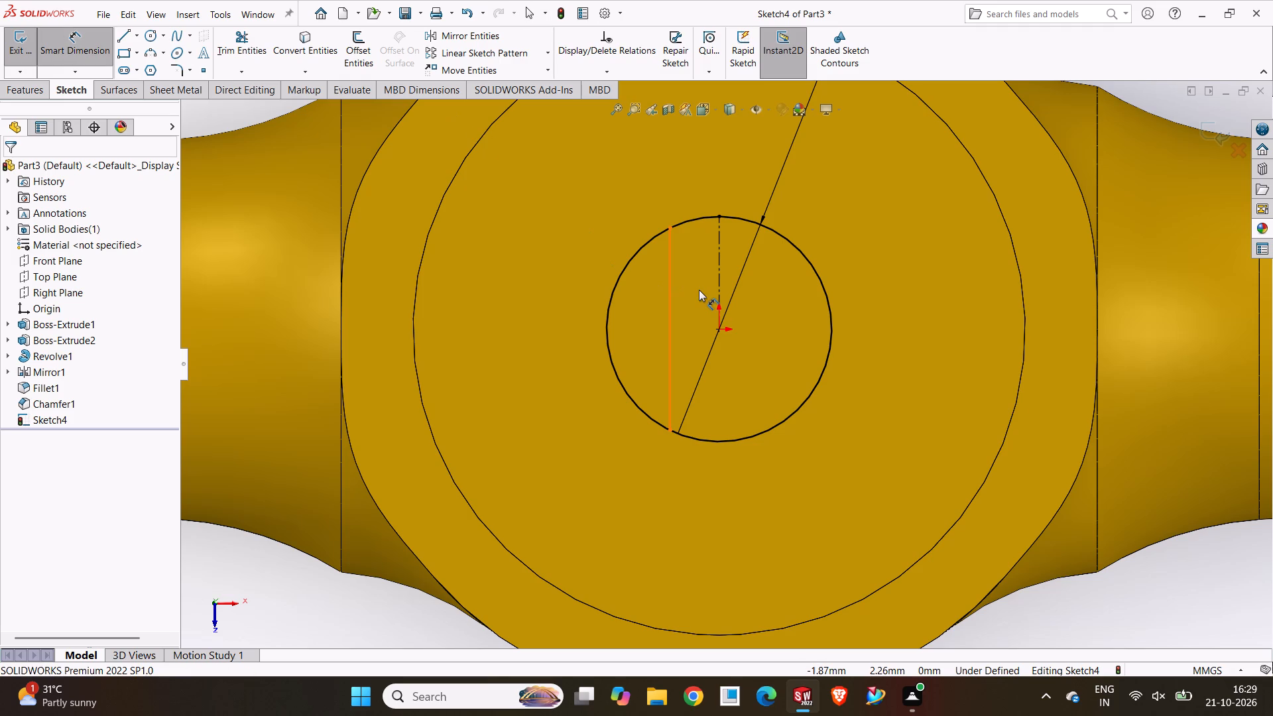
pyautogui.click(723, 238)
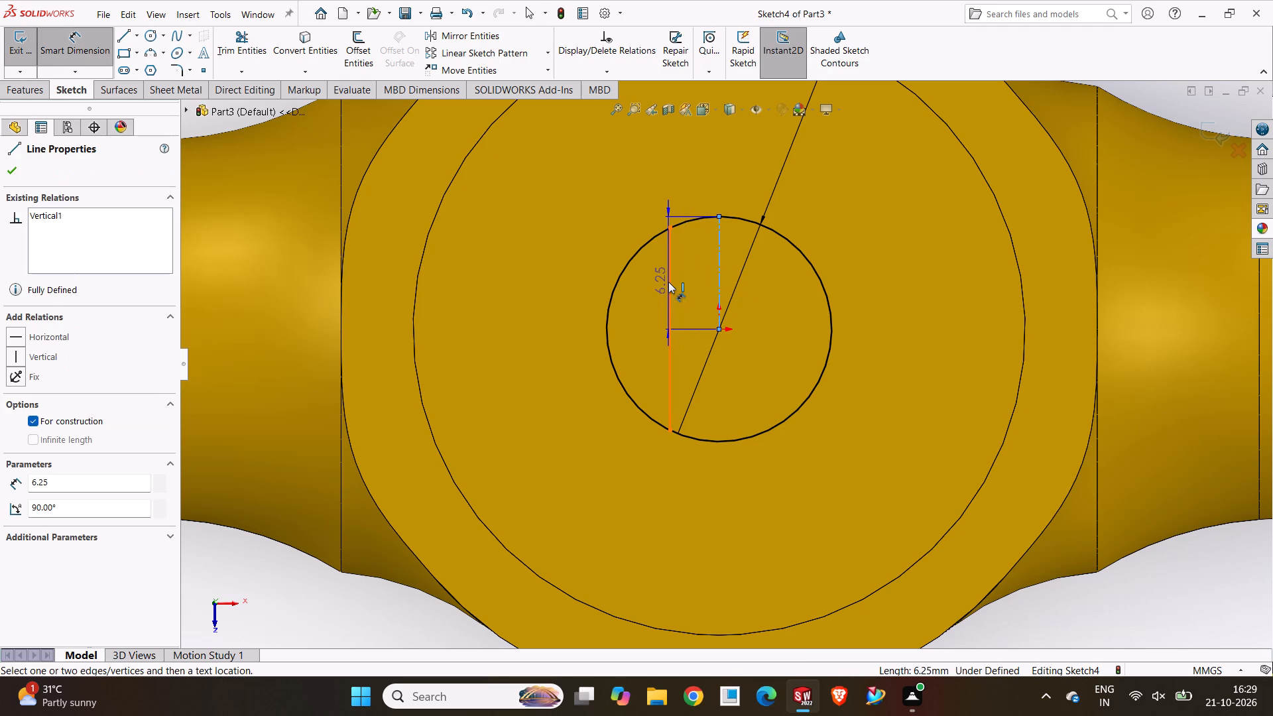
pyautogui.click(668, 282)
pyautogui.click(680, 197)
pyautogui.press('5')
pyautogui.press('Return')
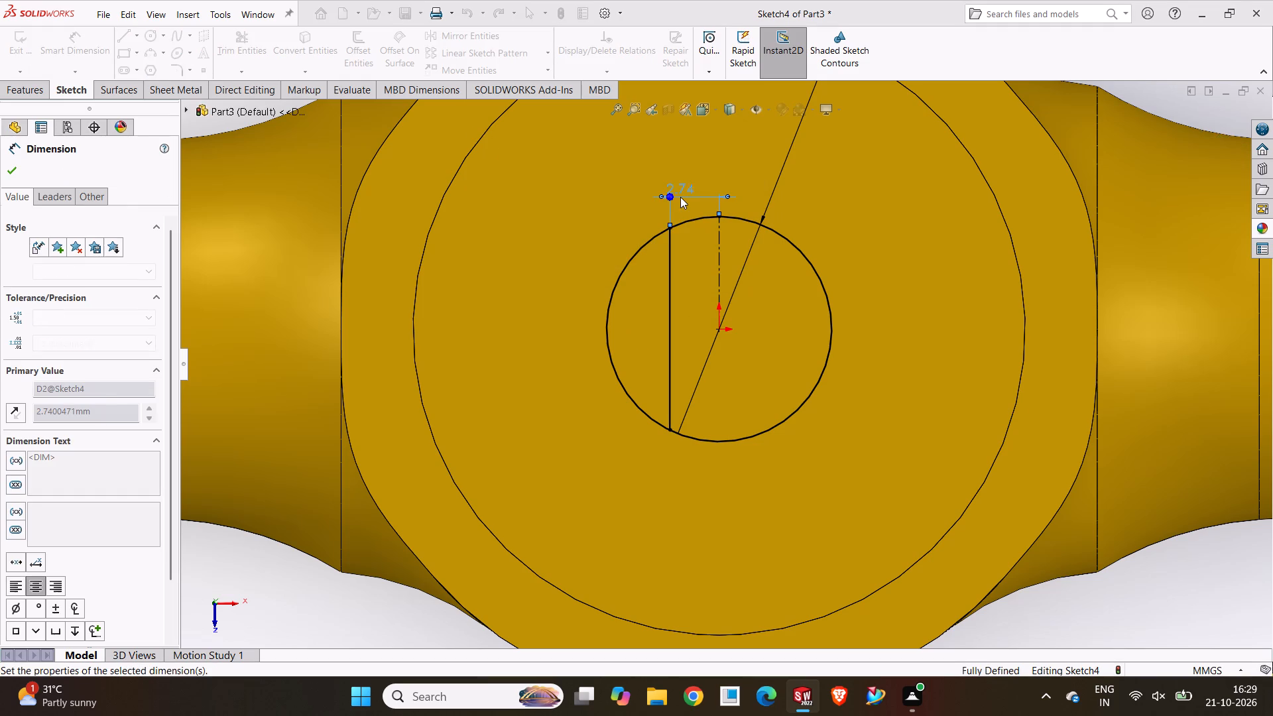
# Mirror the vertical chord about the centerline to the other side of the circle.
pyautogui.scroll(2, 647, 326)
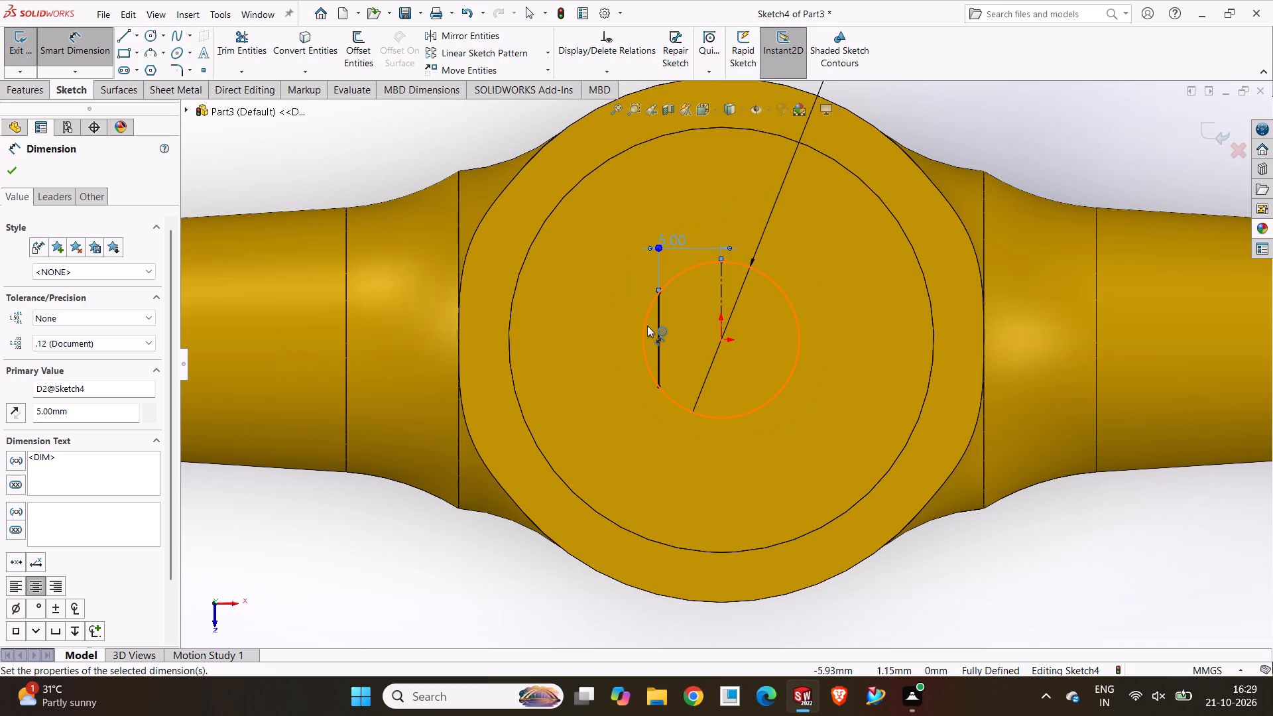
pyautogui.scroll(2, 750, 239)
pyautogui.scroll(-2, 745, 245)
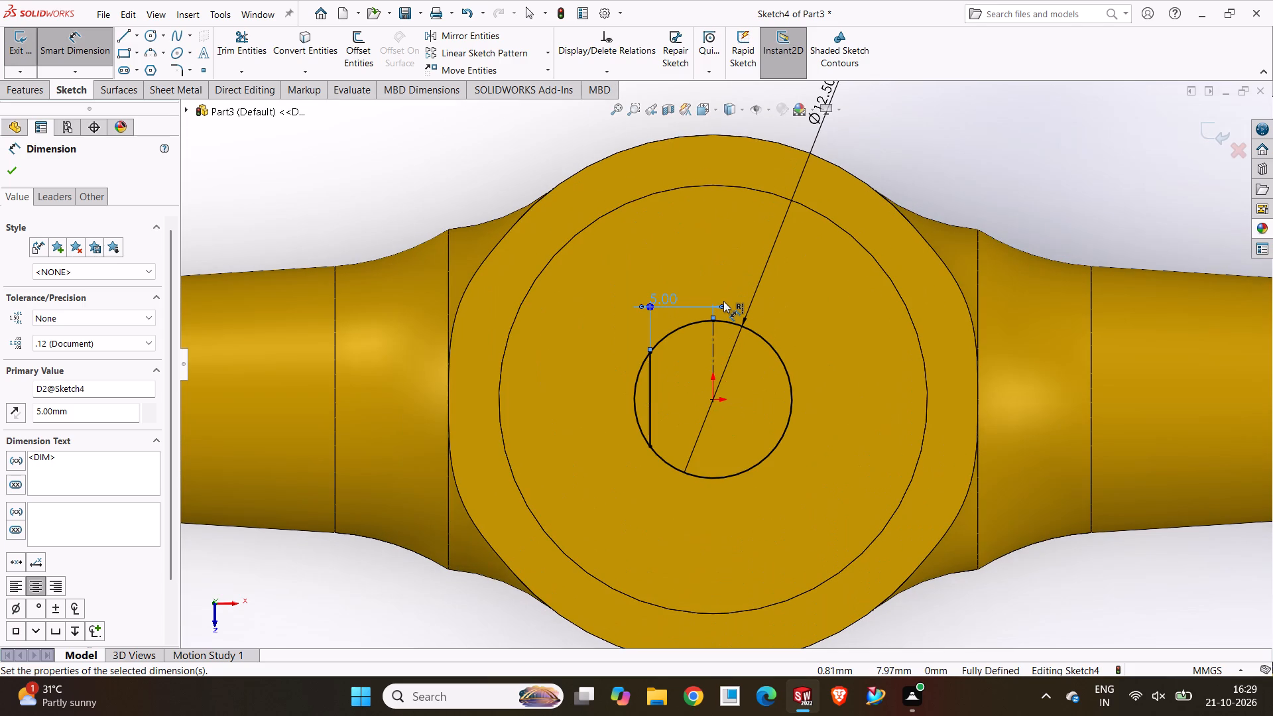
pyautogui.scroll(-1, 715, 334)
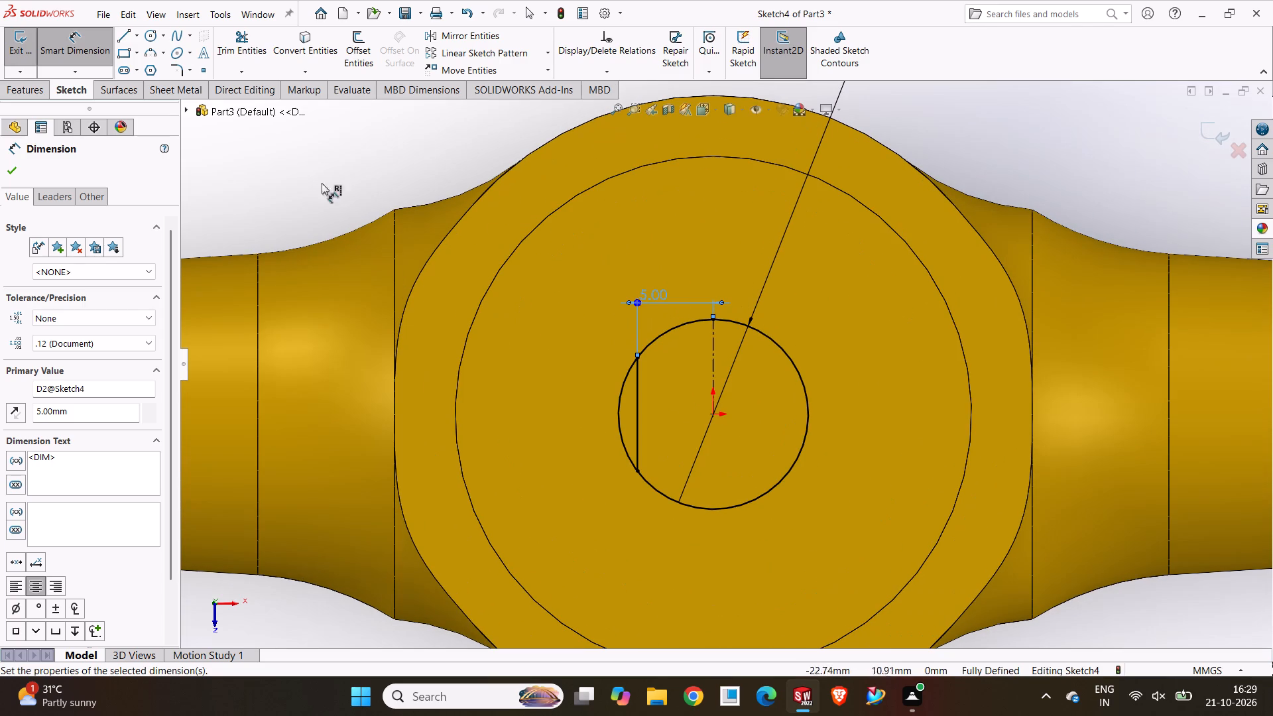
pyautogui.click(493, 41)
pyautogui.click(640, 400)
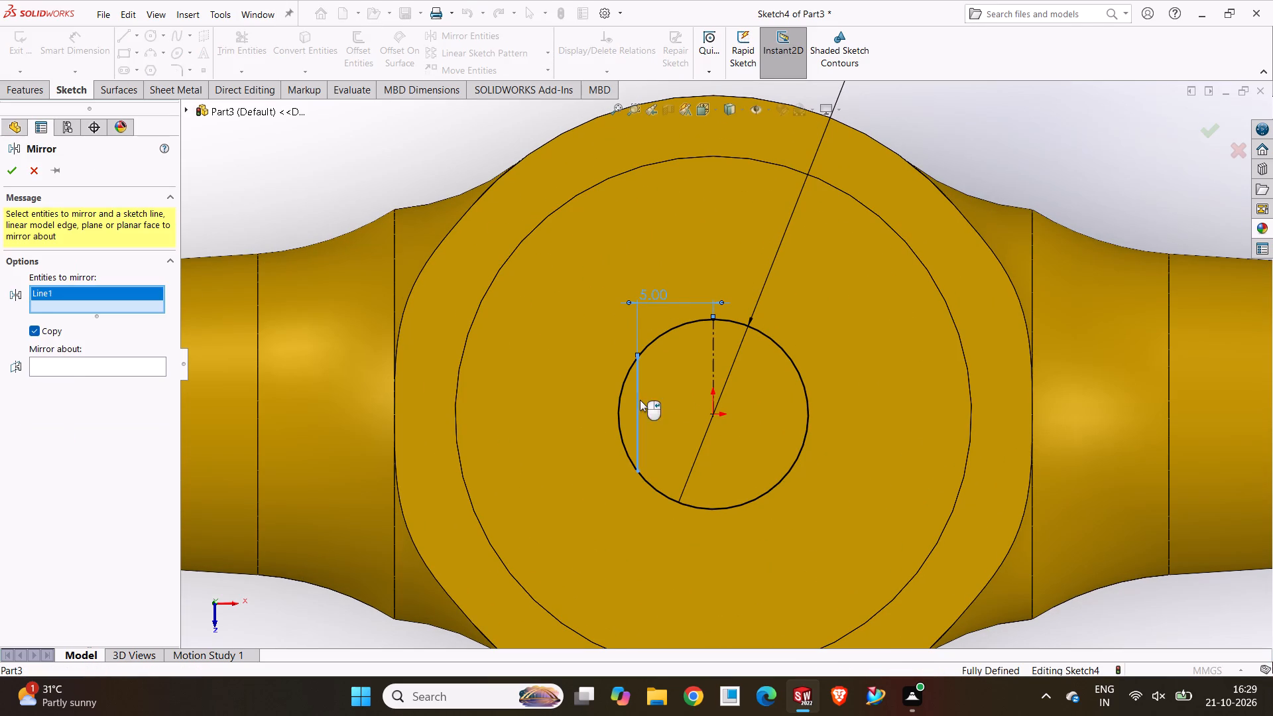
pyautogui.click(72, 373)
pyautogui.click(112, 362)
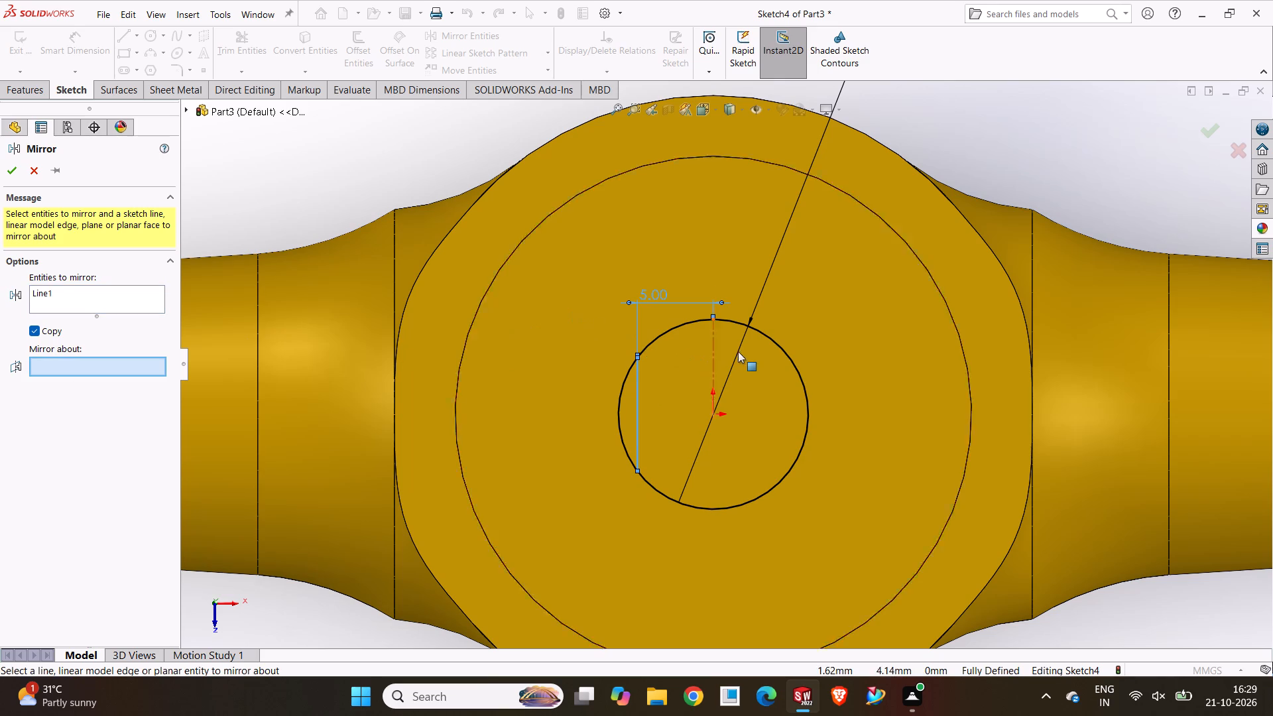
pyautogui.click(711, 347)
pyautogui.click(13, 177)
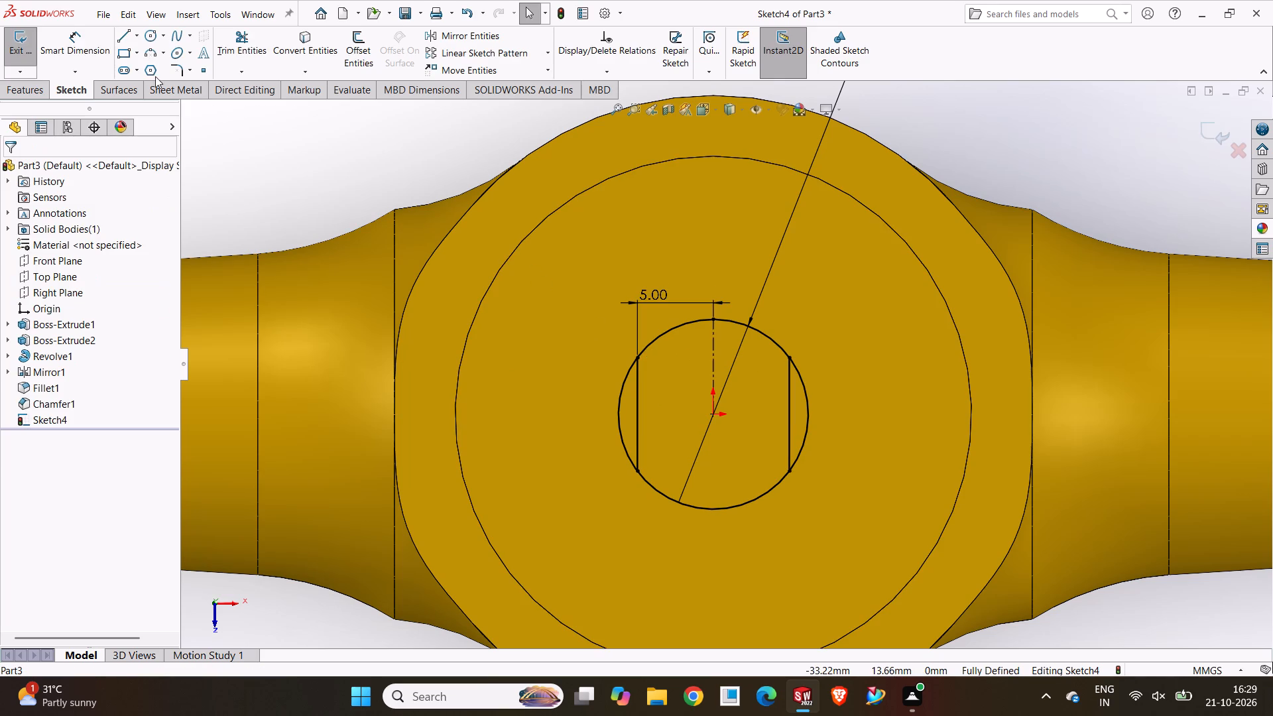
# Trim away the two circle arcs outside the vertical chords to leave a double-flat profile.
pyautogui.click(247, 49)
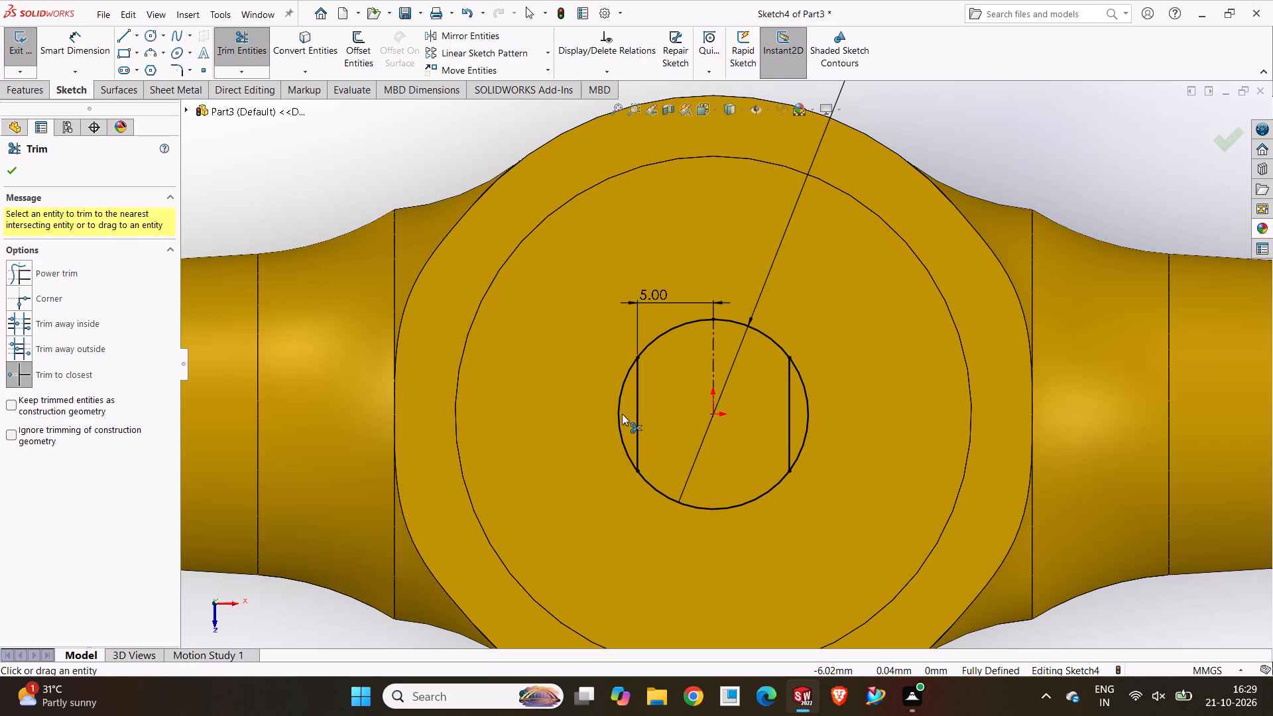
pyautogui.click(622, 411)
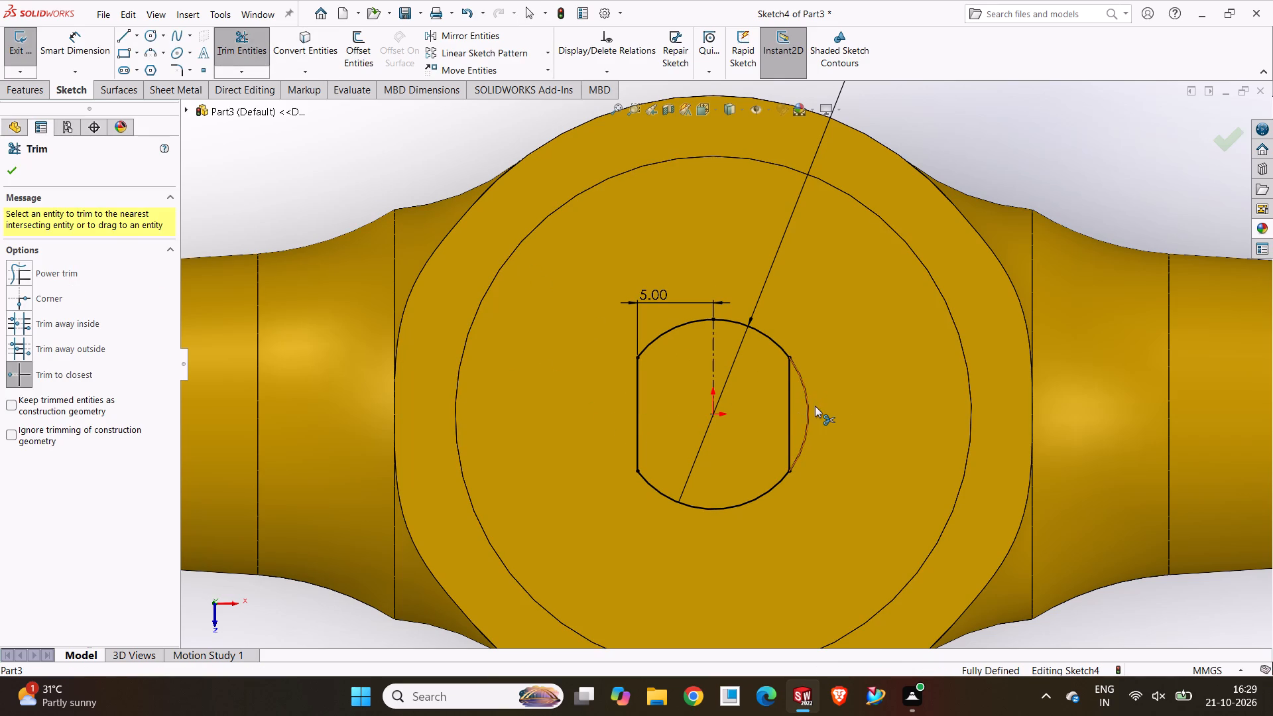
pyautogui.click(805, 414)
pyautogui.click(0, 169)
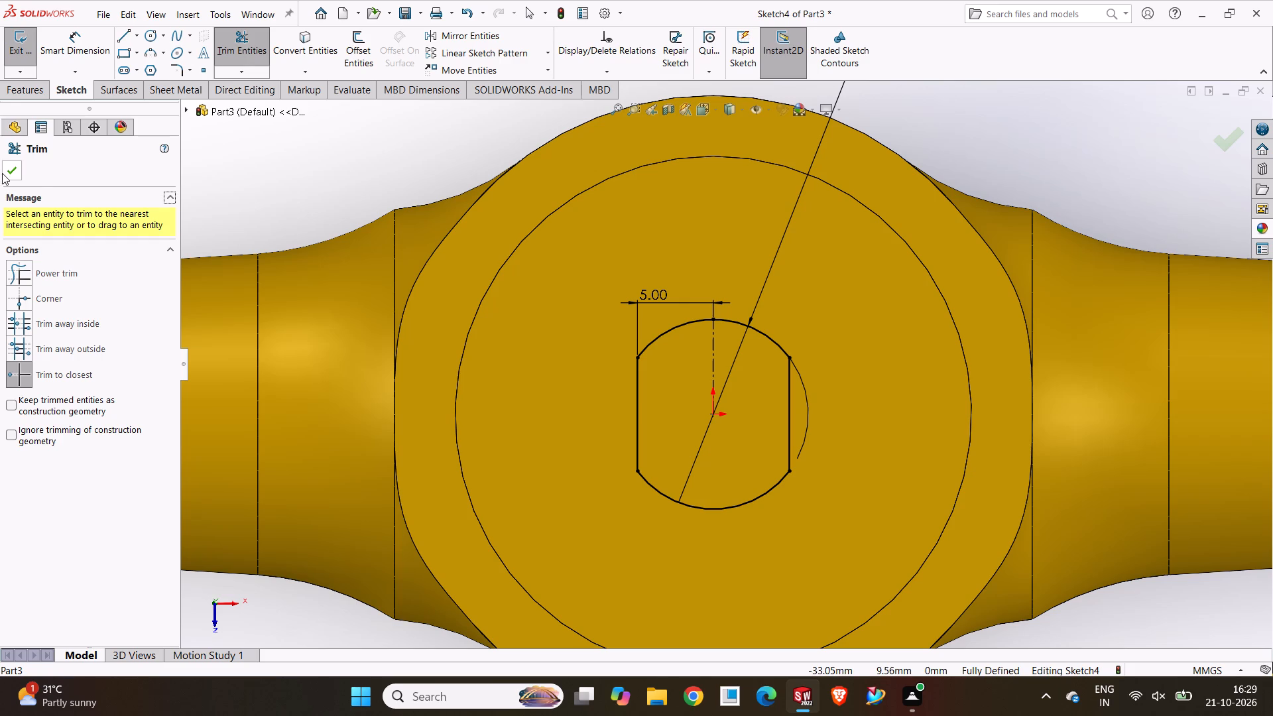
pyautogui.click(2, 173)
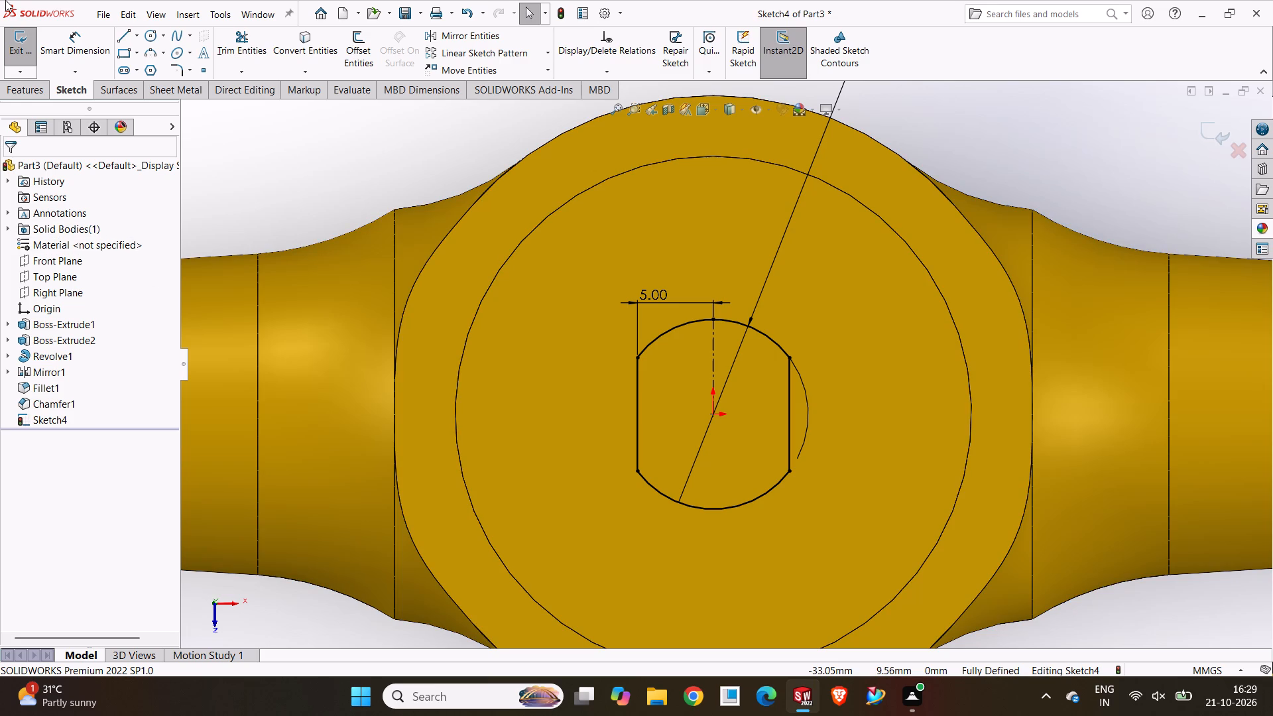
# Extrude-cut the double-flat profile through the hub with the Through All end condition.
pyautogui.click(1, 91)
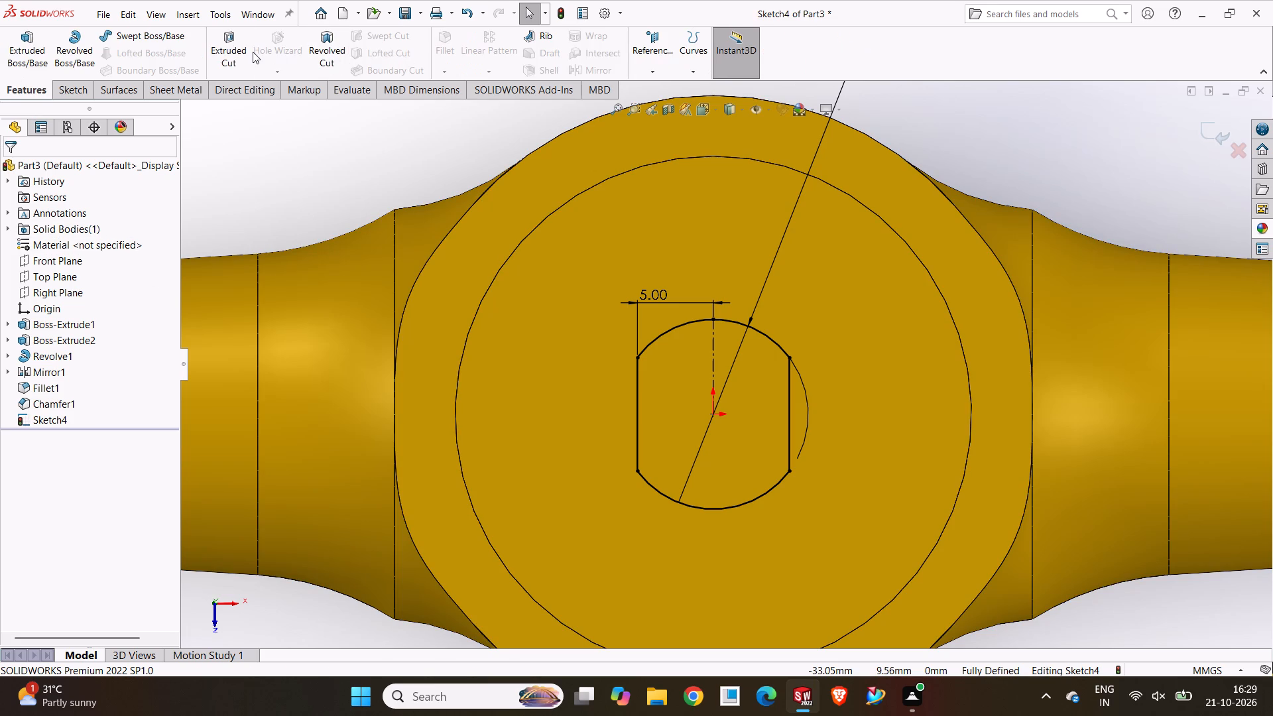
pyautogui.click(231, 50)
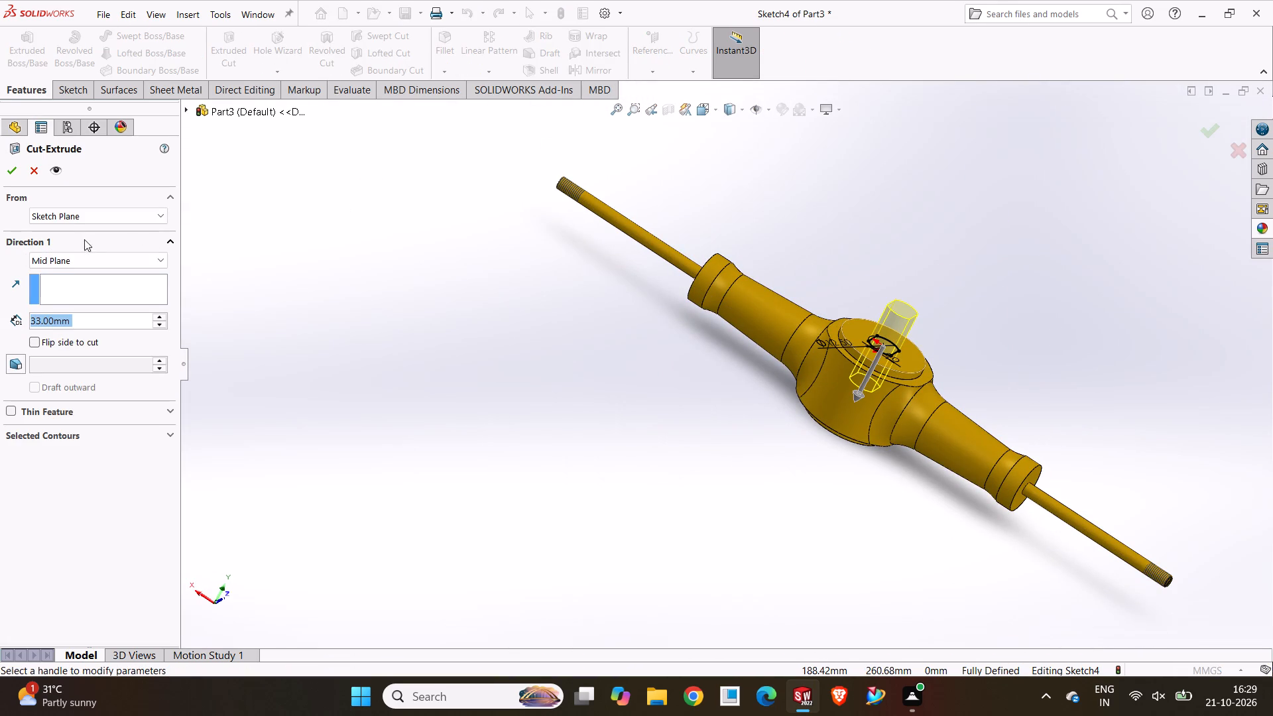
pyautogui.click(50, 259)
pyautogui.click(46, 288)
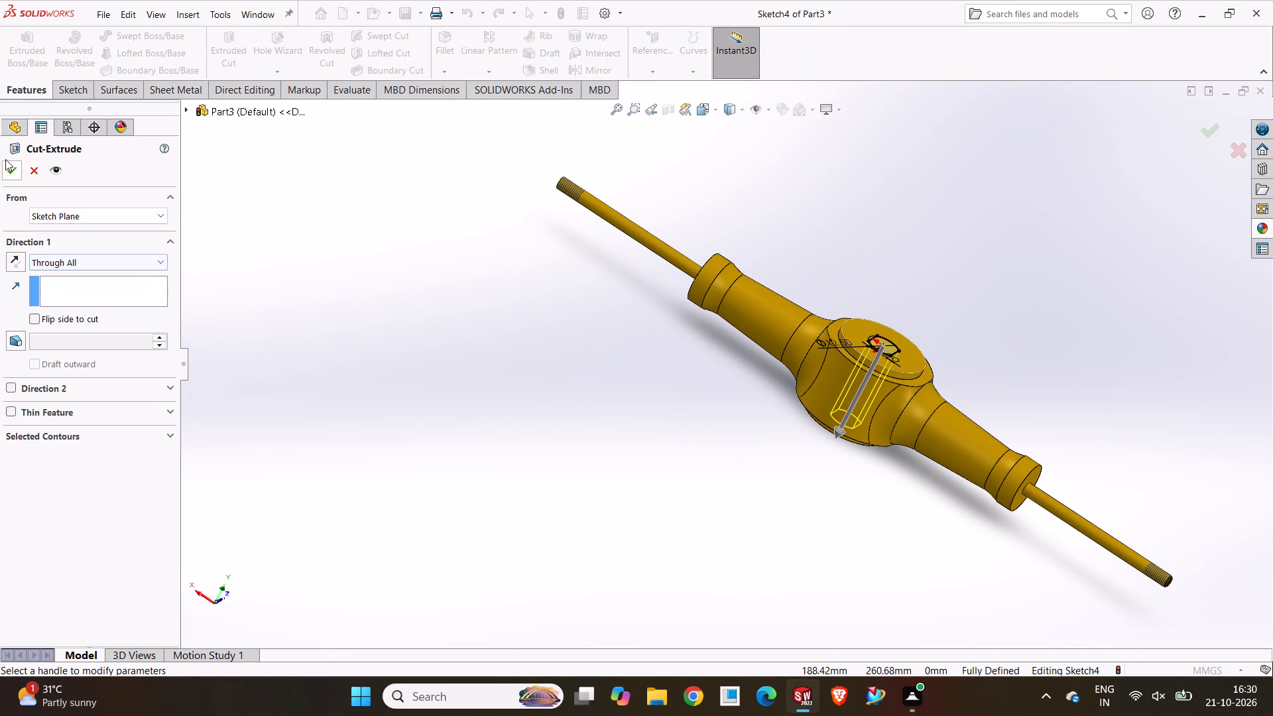
pyautogui.click(5, 158)
pyautogui.click(5, 164)
pyautogui.click(480, 302)
# Examine the double-flat hole in the hub and the surrounding arms from several angles.
pyautogui.moveTo(803, 349); pyautogui.dragTo(647, 344, button='middle')
pyautogui.scroll(-3, 674, 343)
pyautogui.scroll(3, 750, 329)
pyautogui.moveTo(764, 329); pyautogui.dragTo(718, 208, button='middle')
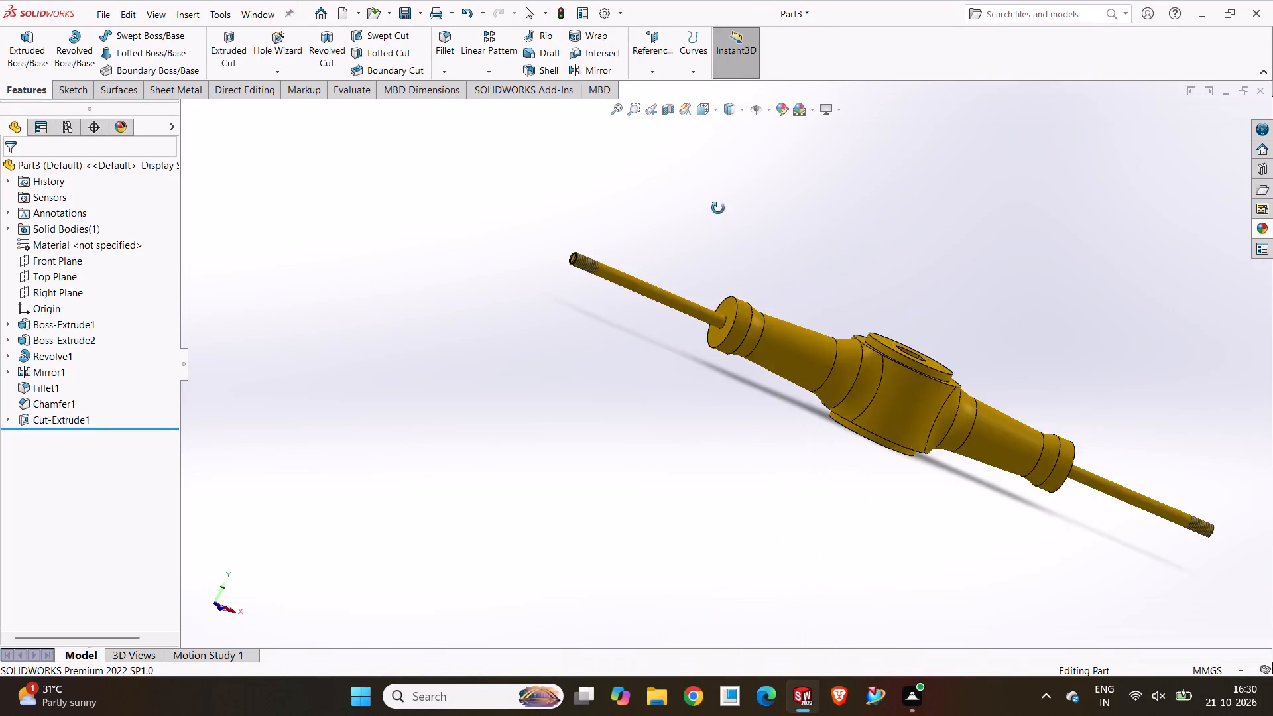
pyautogui.moveTo(718, 208); pyautogui.dragTo(833, 384, button='middle')
pyautogui.scroll(-3, 851, 380)
pyautogui.scroll(2, 837, 386)
pyautogui.moveTo(837, 386); pyautogui.dragTo(572, 385, button='middle')
pyautogui.moveTo(589, 396); pyautogui.dragTo(708, 357, button='middle')
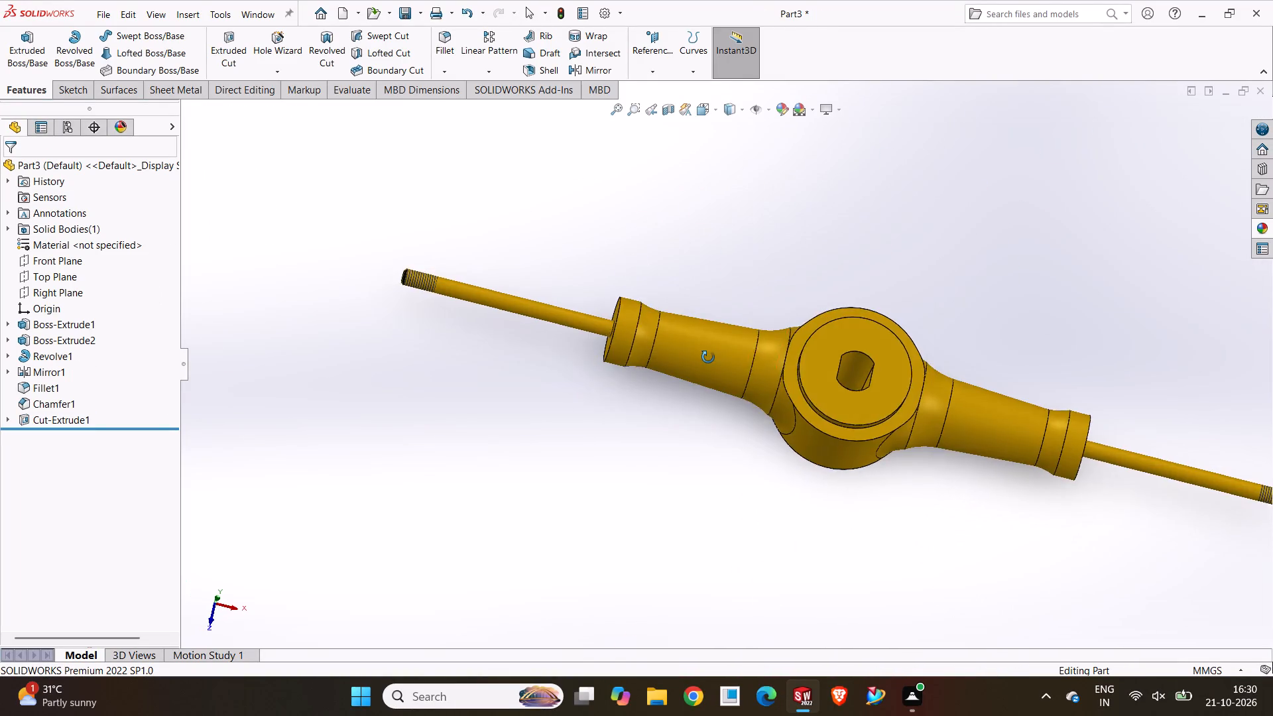
# Examine the finished hub, both tapered arms and the threaded rods from several angles.
pyautogui.moveTo(708, 357); pyautogui.dragTo(709, 357, button='middle')
pyautogui.scroll(-4, 900, 344)
pyautogui.scroll(4, 822, 353)
pyautogui.moveTo(807, 359); pyautogui.dragTo(792, 269, button='middle')
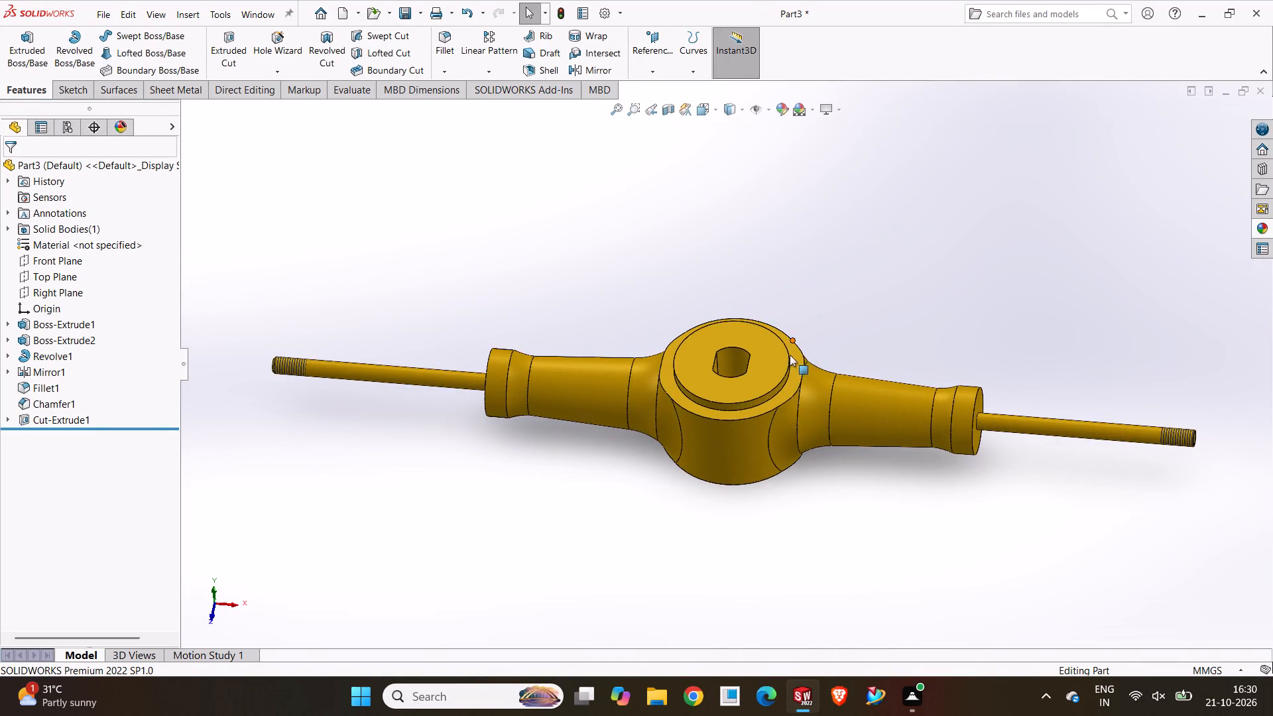
pyautogui.moveTo(781, 385); pyautogui.dragTo(790, 321, button='middle')
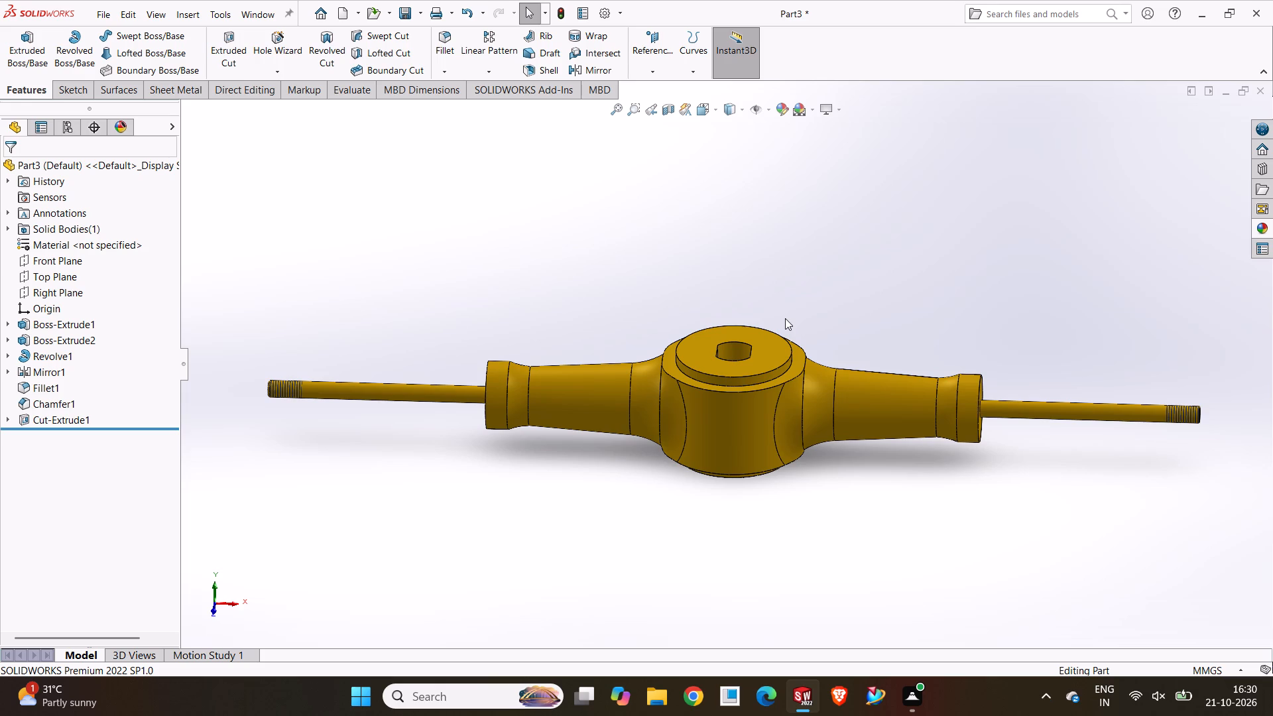
pyautogui.moveTo(953, 337); pyautogui.dragTo(828, 393, button='middle')
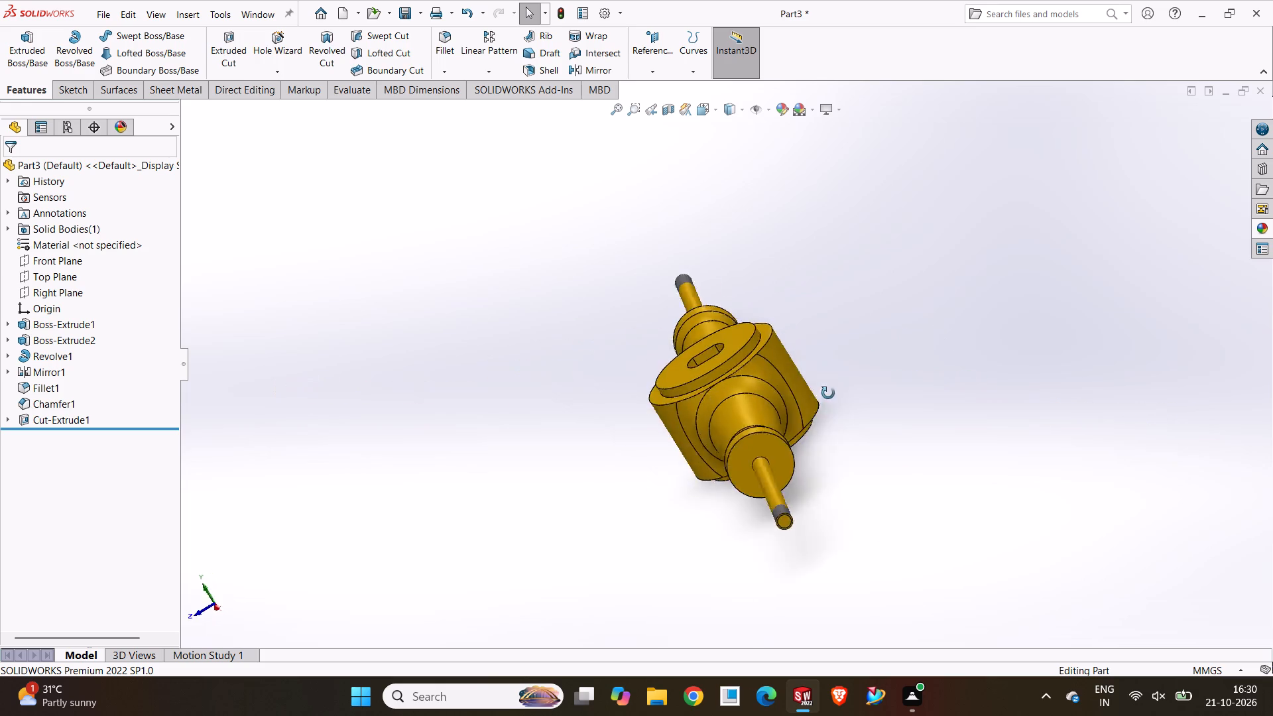
pyautogui.moveTo(828, 393); pyautogui.dragTo(792, 318, button='middle')
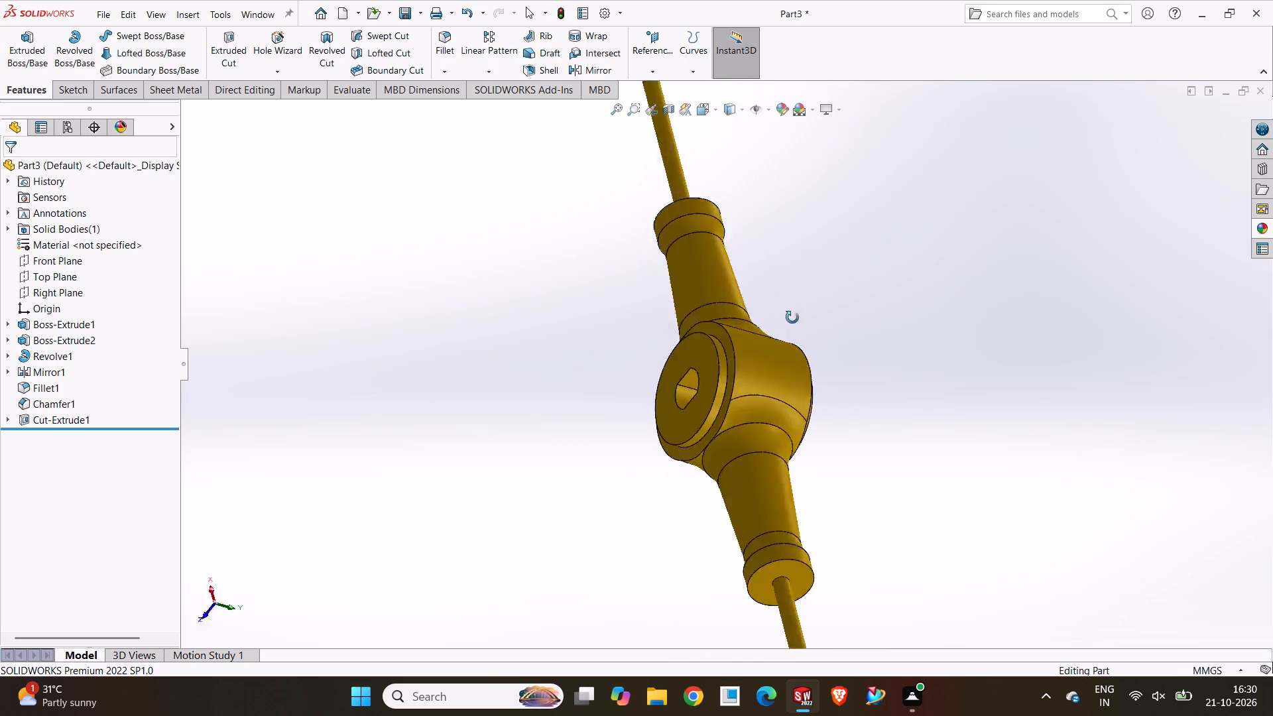
pyautogui.moveTo(792, 318); pyautogui.dragTo(780, 310, button='middle')
pyautogui.moveTo(546, 396); pyautogui.dragTo(471, 322, button='middle')
# Fit the whole part in the window and set it to the standard isometric orientation.
pyautogui.click(615, 105)
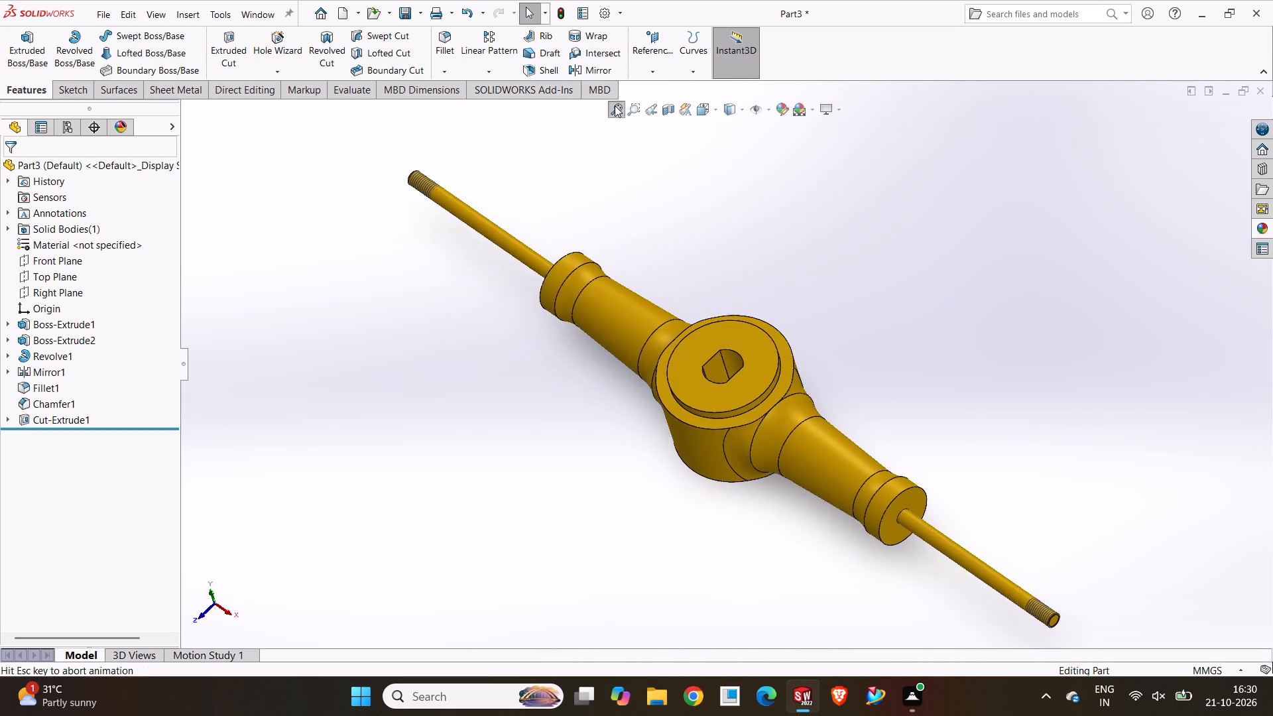
pyautogui.click(715, 117)
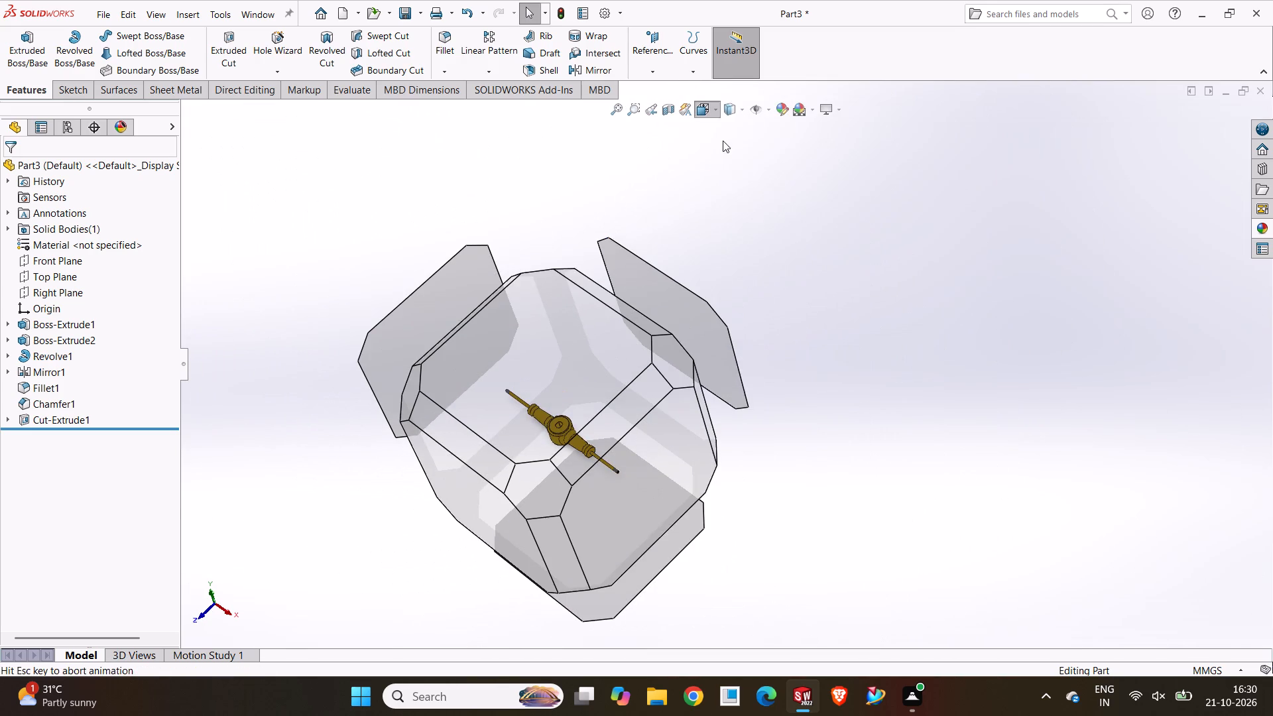
pyautogui.click(786, 147)
pyautogui.click(365, 284)
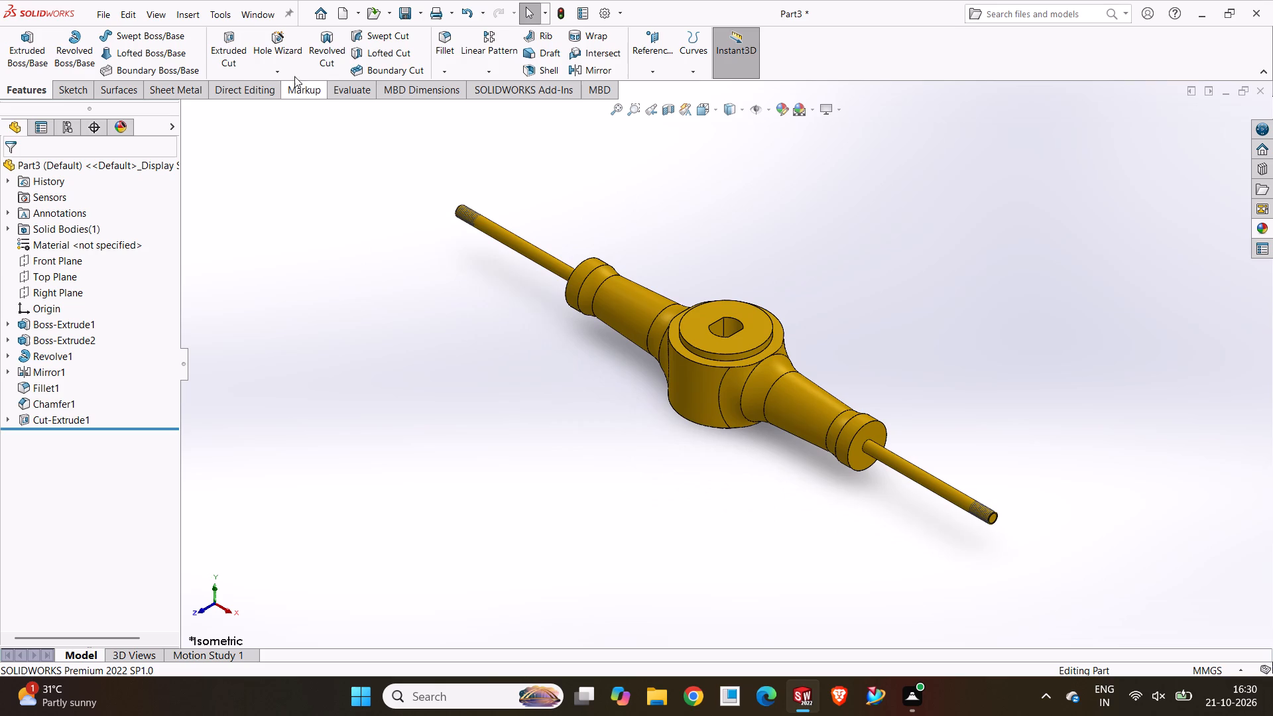
# Save the part in the SoidWorks Drawings folder as Manual Rocker Arm Punching Machine P3.
pyautogui.click(410, 15)
pyautogui.moveTo(554, 359); pyautogui.dragTo(530, 355)
pyautogui.moveTo(530, 355); pyautogui.dragTo(516, 351)
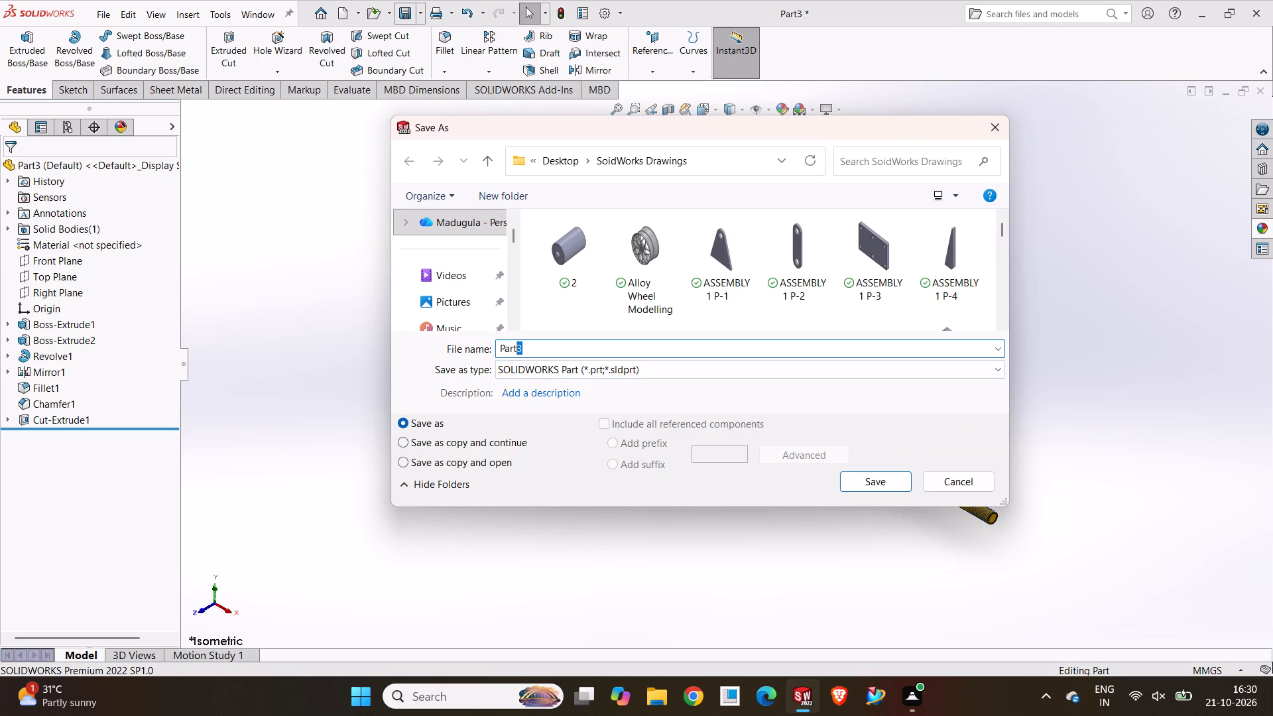
pyautogui.moveTo(516, 351); pyautogui.dragTo(426, 350)
pyautogui.press('m')
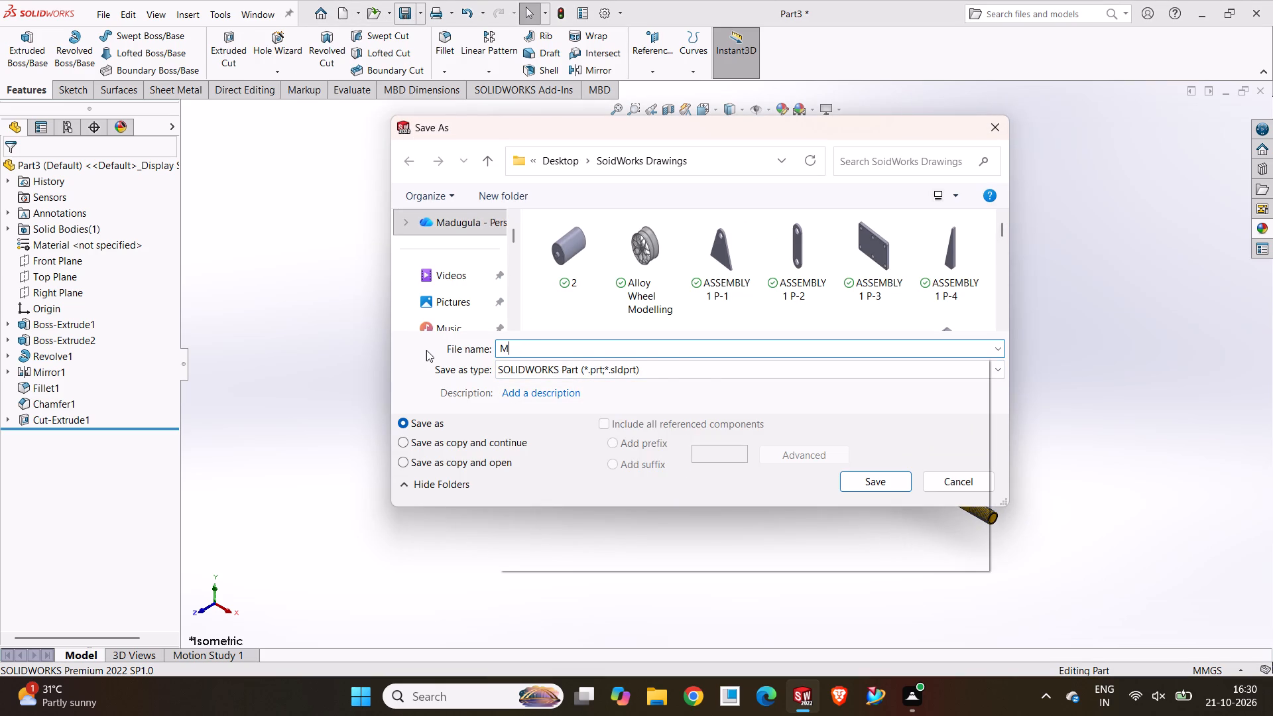
pyautogui.press('Down')
pyautogui.press('Left')
pyautogui.press('Left')
pyautogui.press('Left')
pyautogui.press('Left')
pyautogui.press('Left')
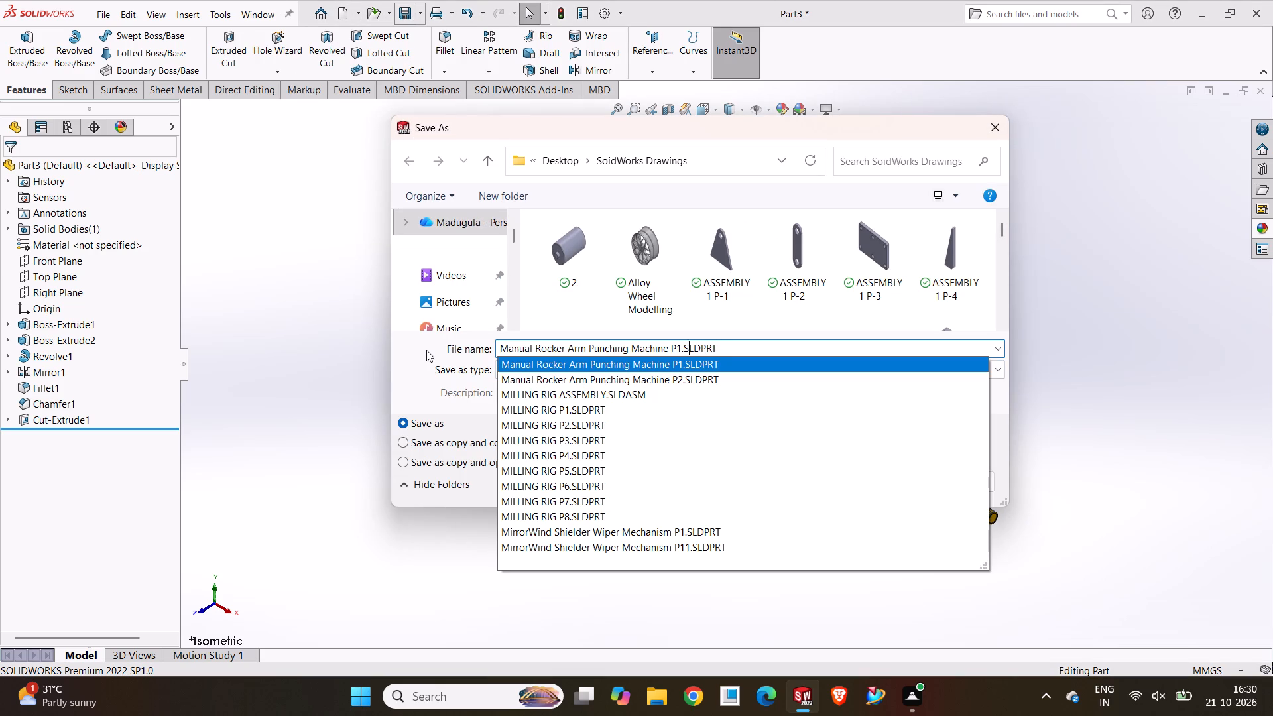
pyautogui.press('Left')
pyautogui.press('Left')
pyautogui.press('BackSpace')
pyautogui.press('3')
pyautogui.press('Return')
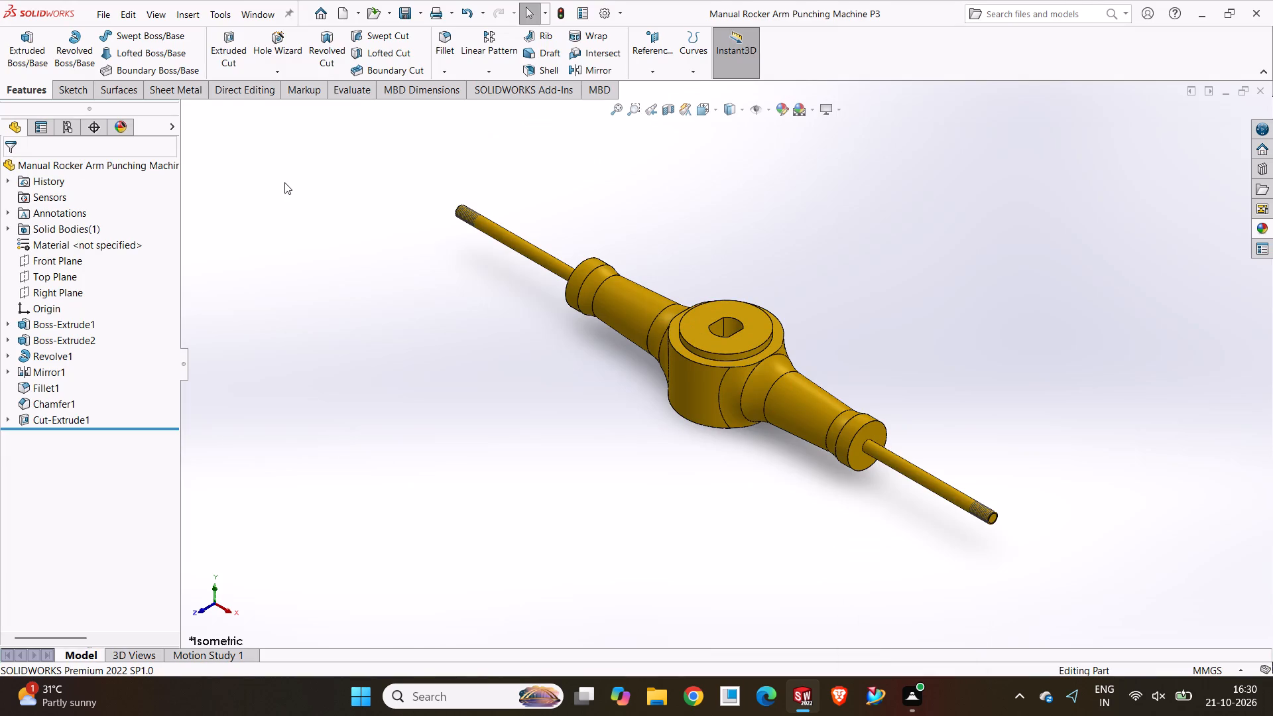
# Create a new part document for the next machine component.
pyautogui.click(334, 20)
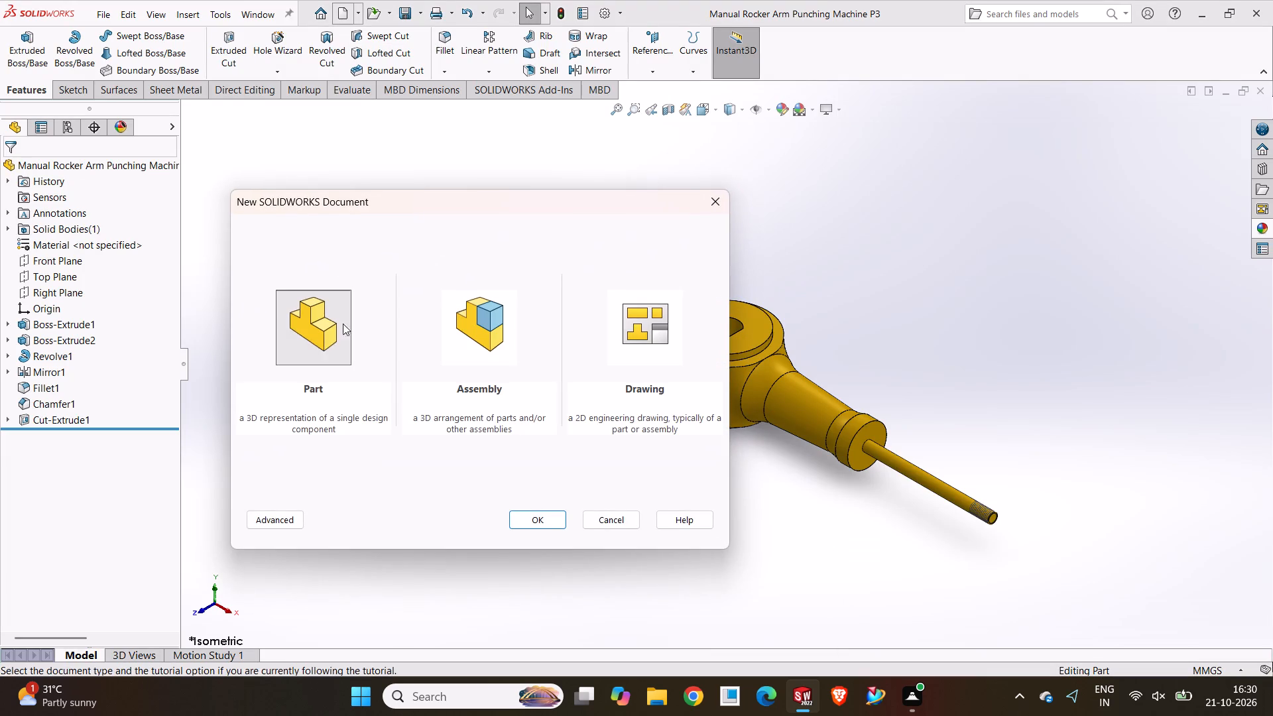
pyautogui.click(524, 524)
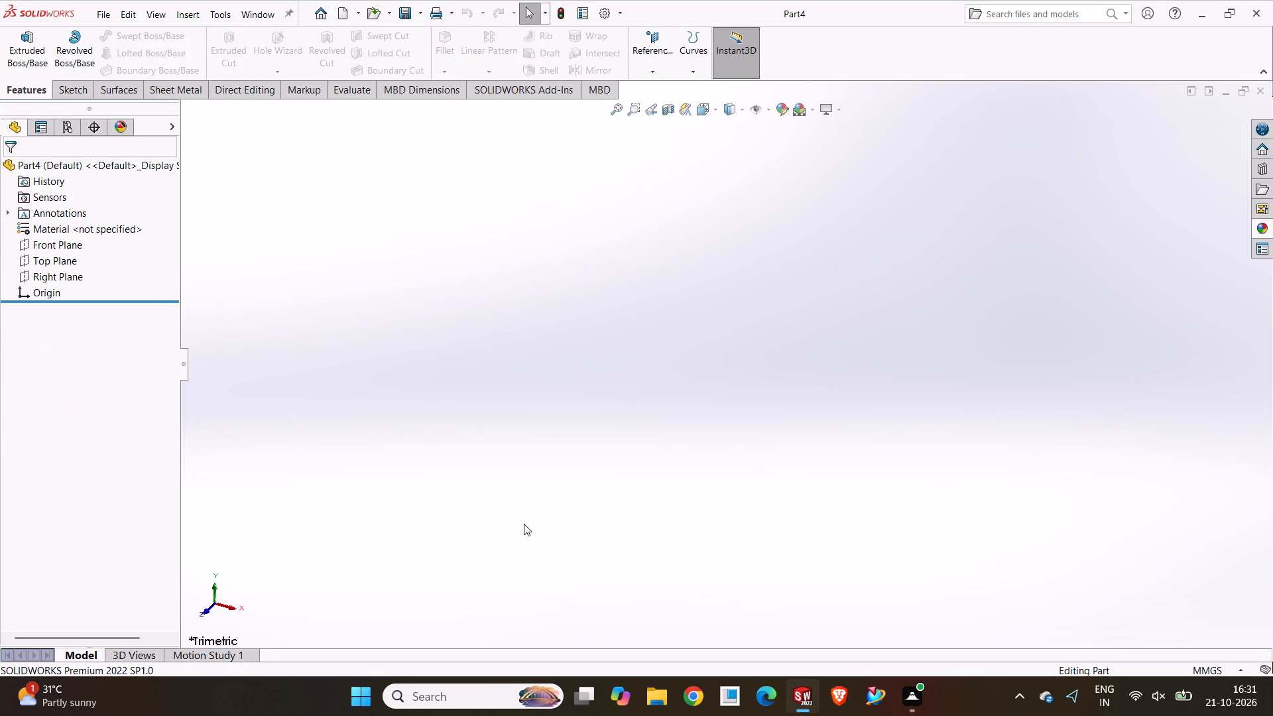